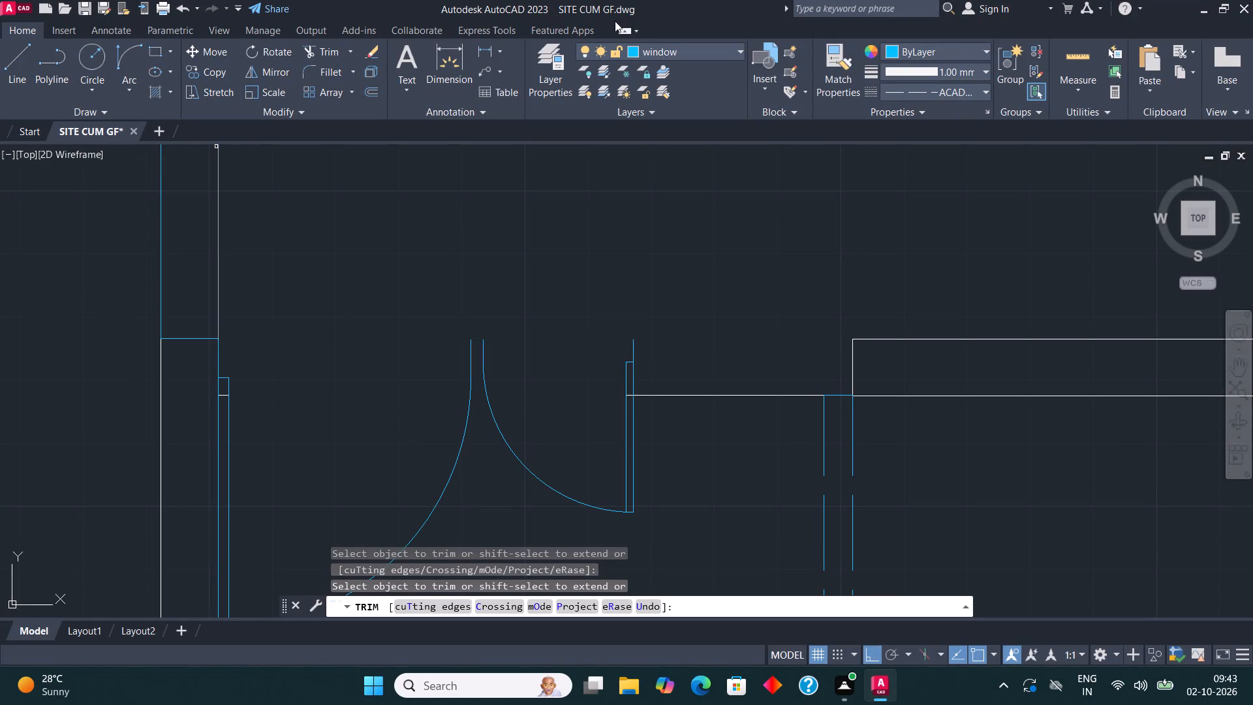
Make layer 0 the current layer.
left_click(655, 52)
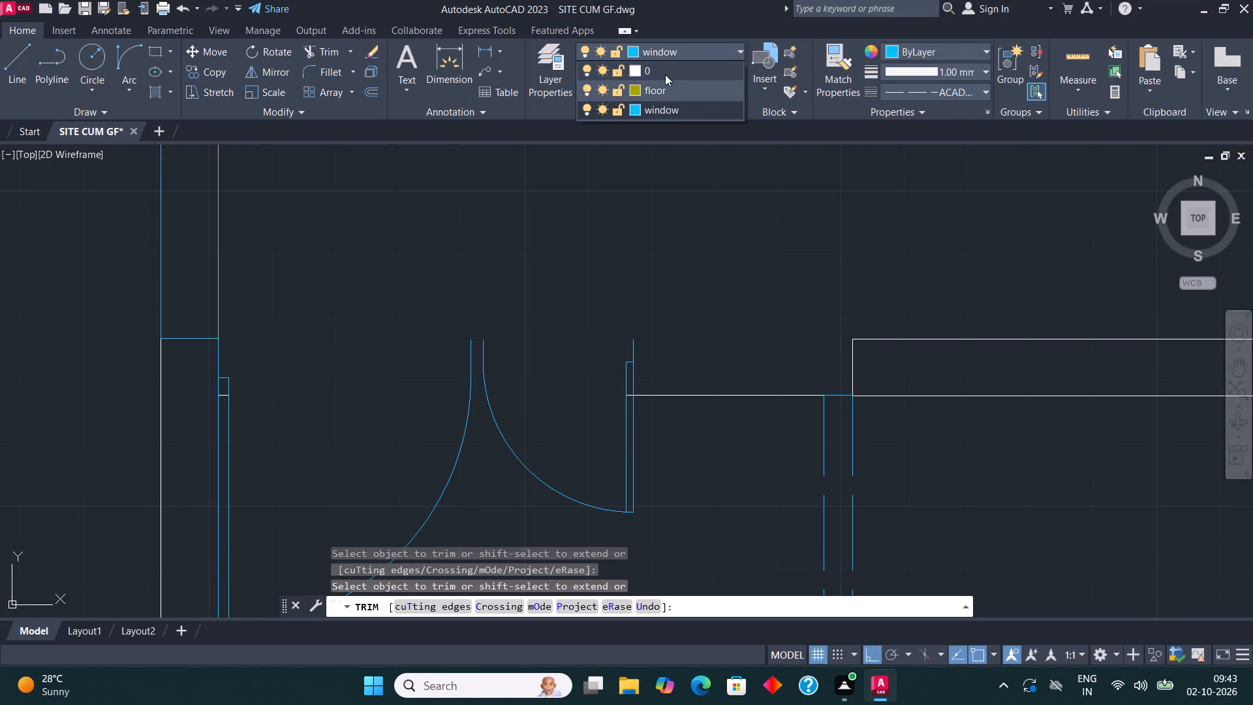
left_click(665, 74)
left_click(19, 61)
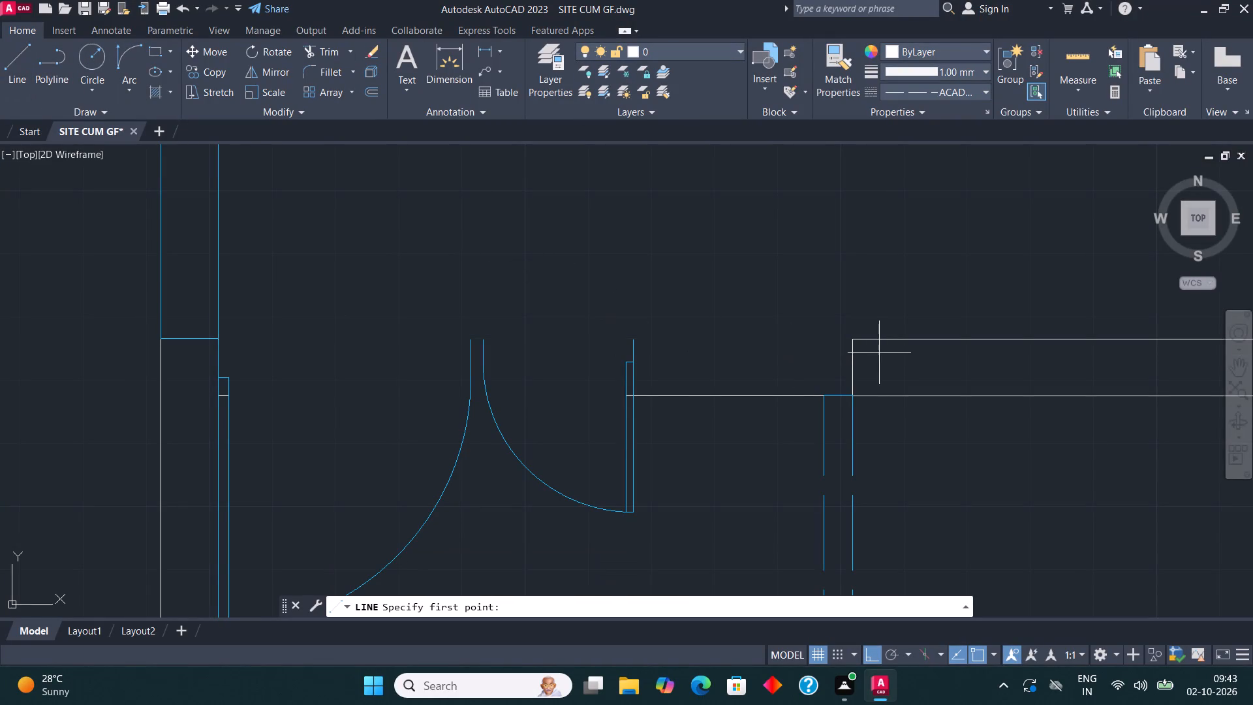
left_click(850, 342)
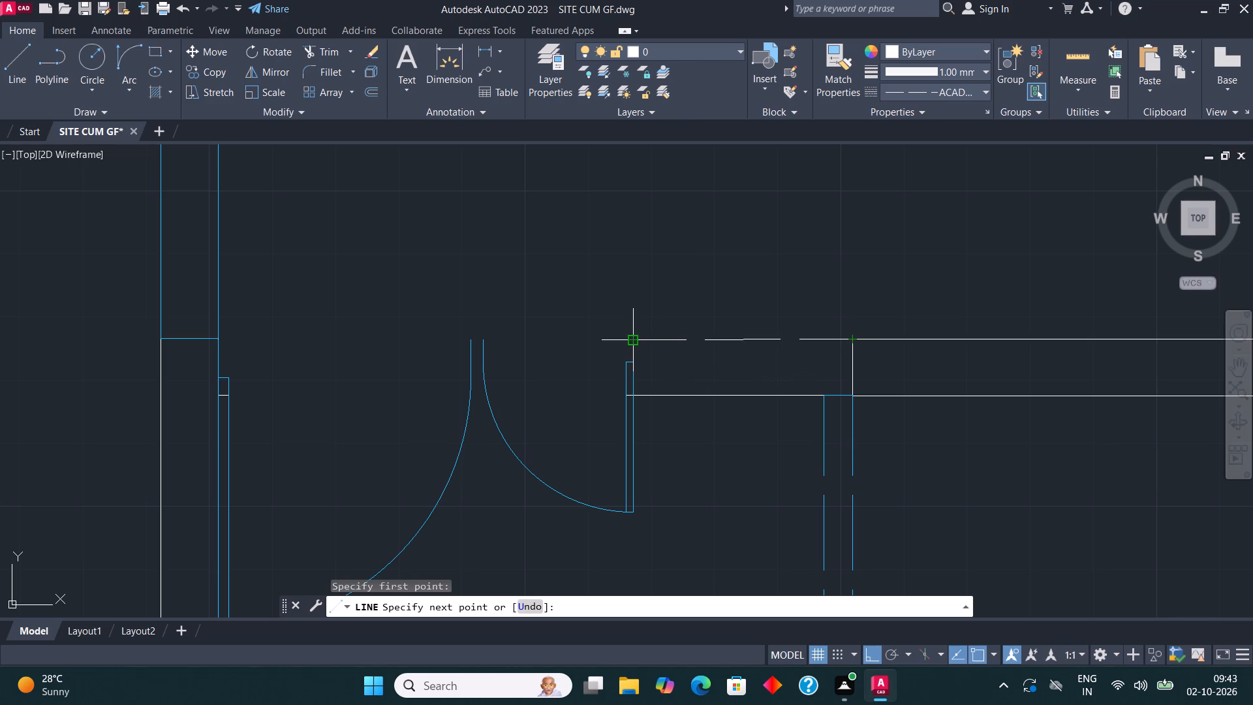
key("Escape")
Set the current linetype to ByLayer.
type("li")
left_click(422, 478)
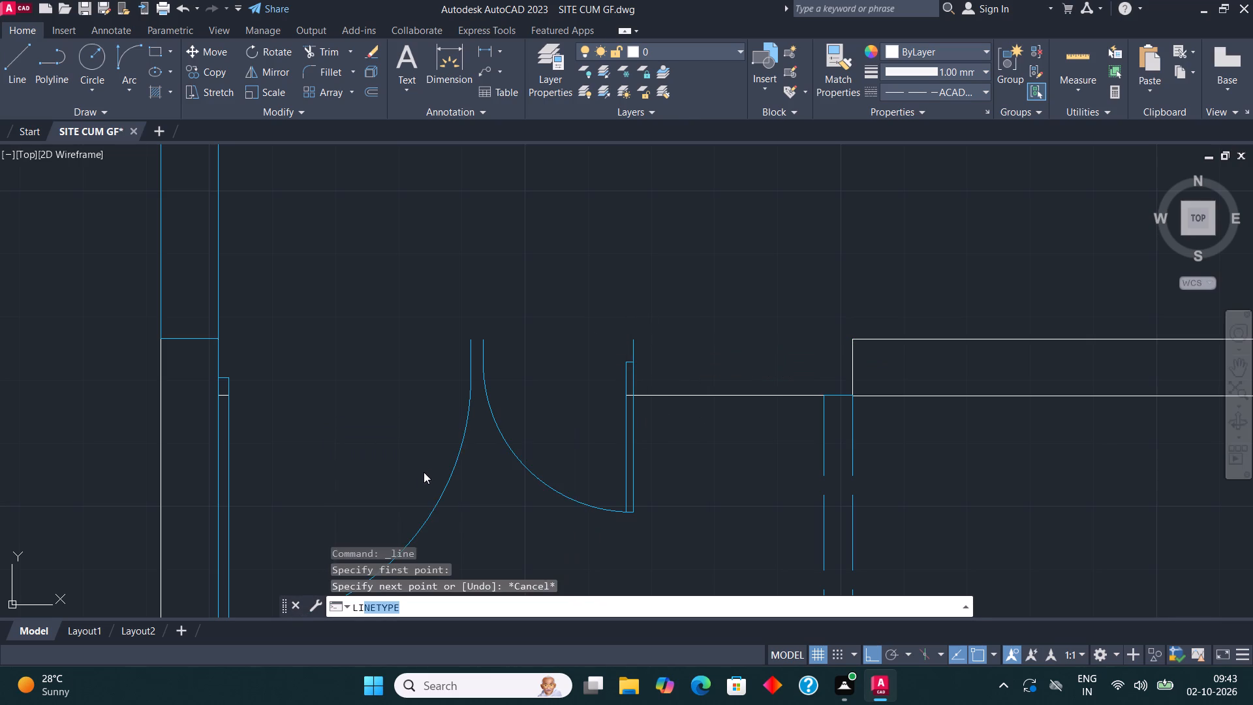
left_click(600, 289)
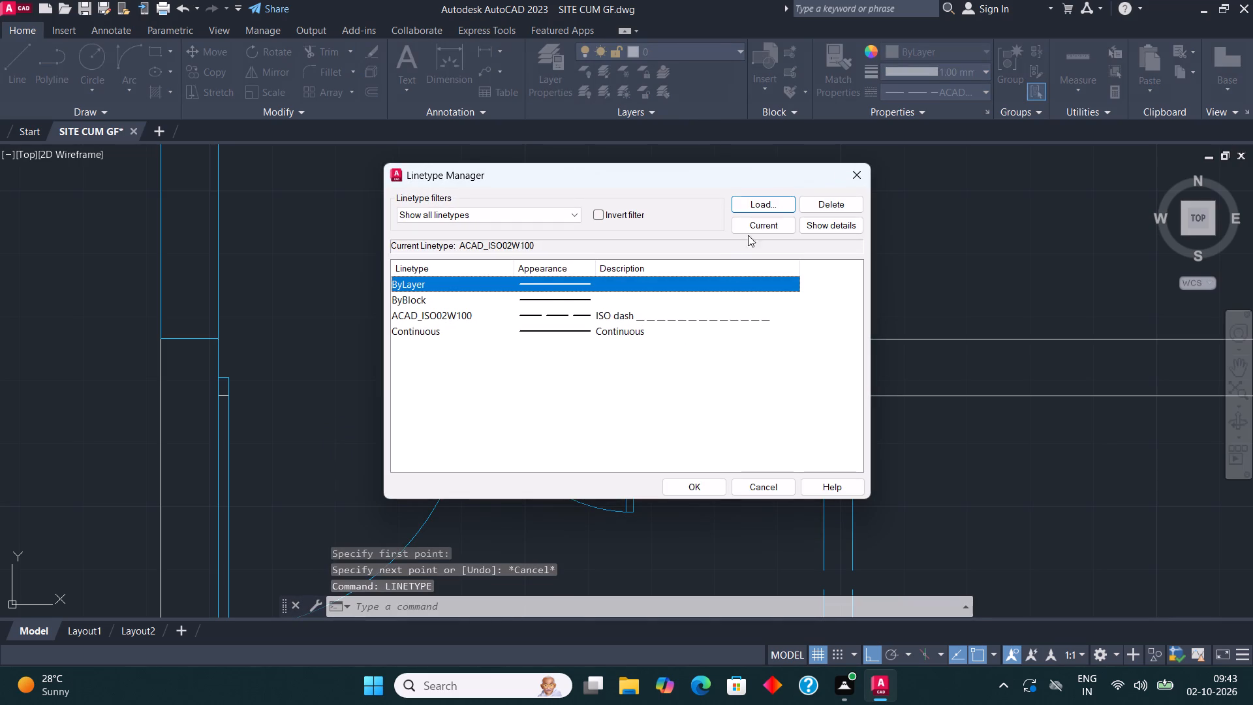
left_click(763, 227)
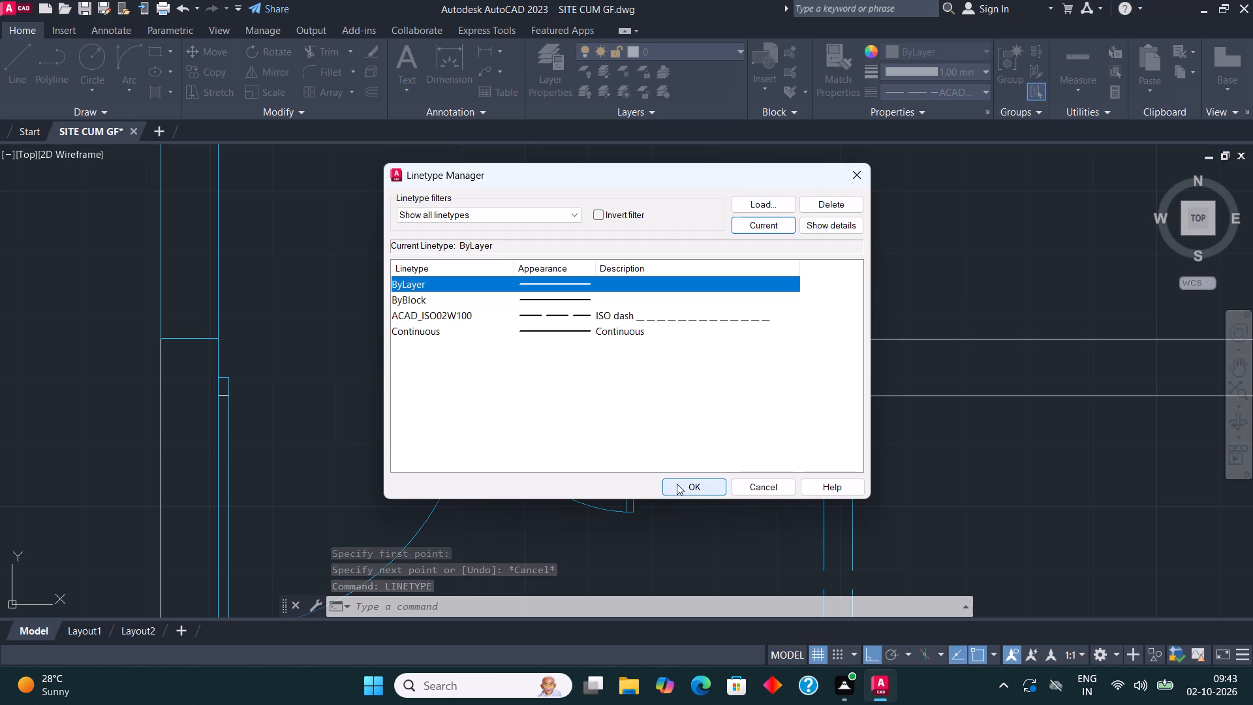
left_click(677, 484)
Draw the missing north face line of the entry space's north wall, from the wall corner west to the smaller door leaf.
left_click(24, 62)
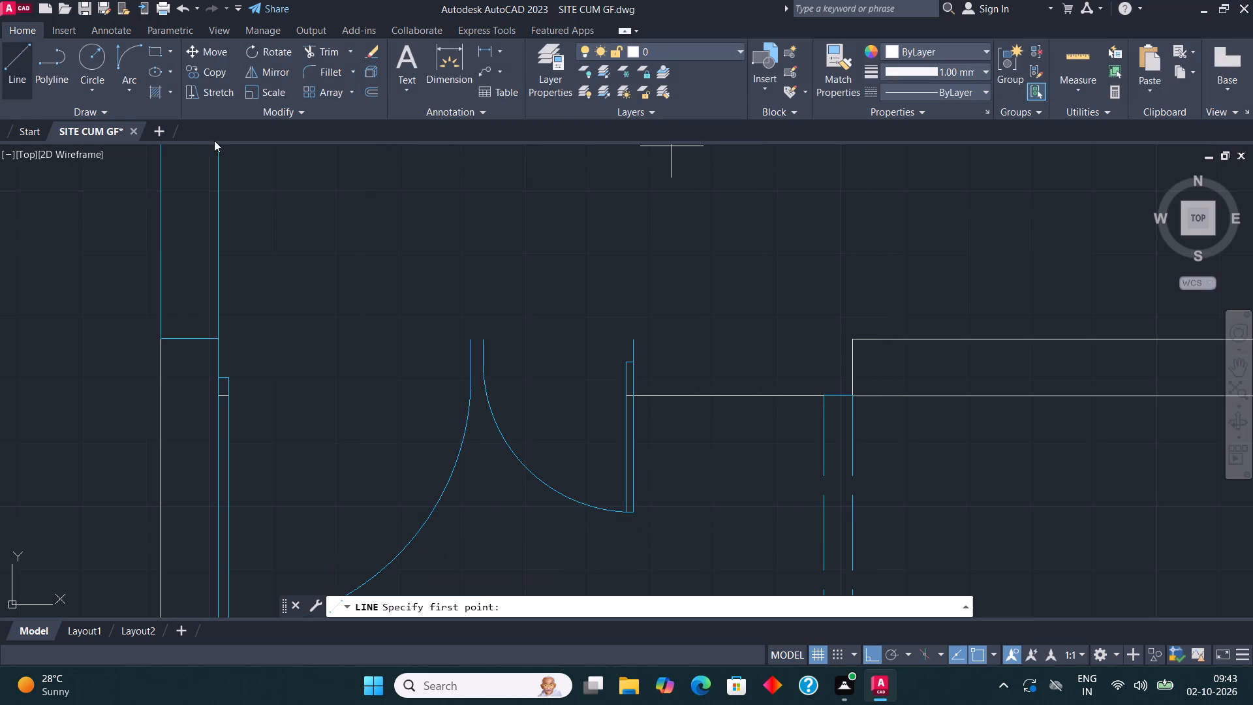
left_click(853, 341)
left_click(632, 338)
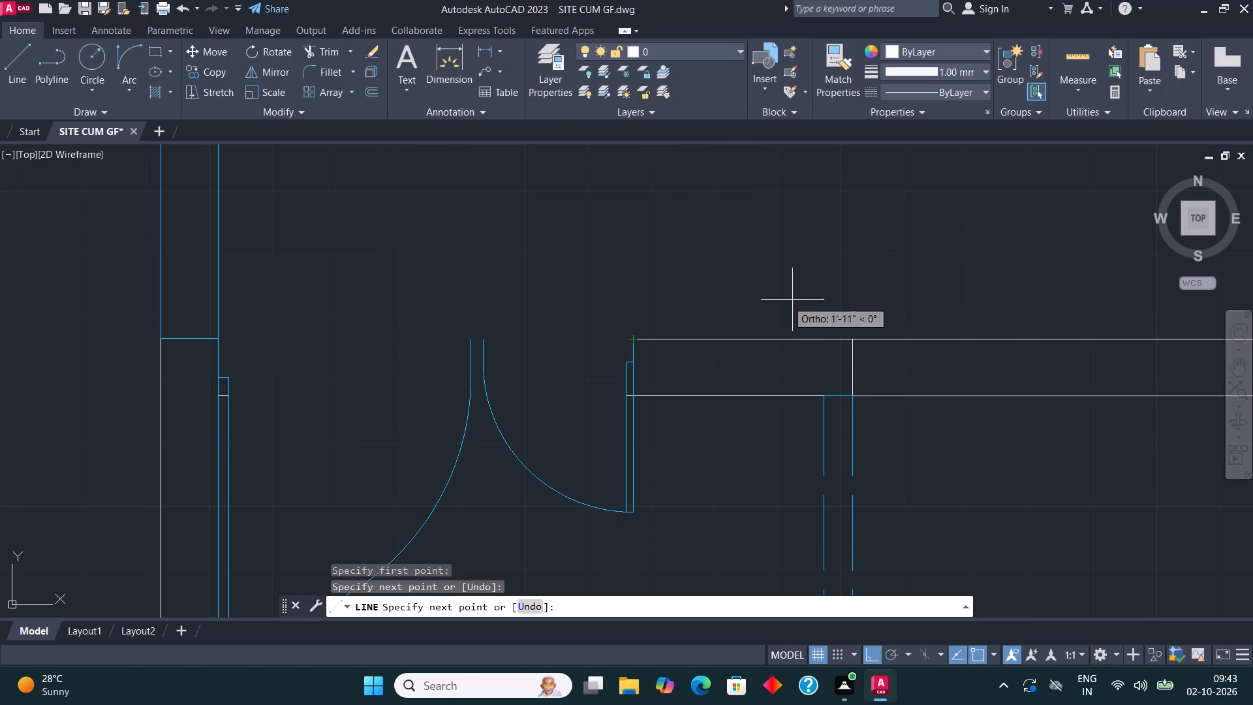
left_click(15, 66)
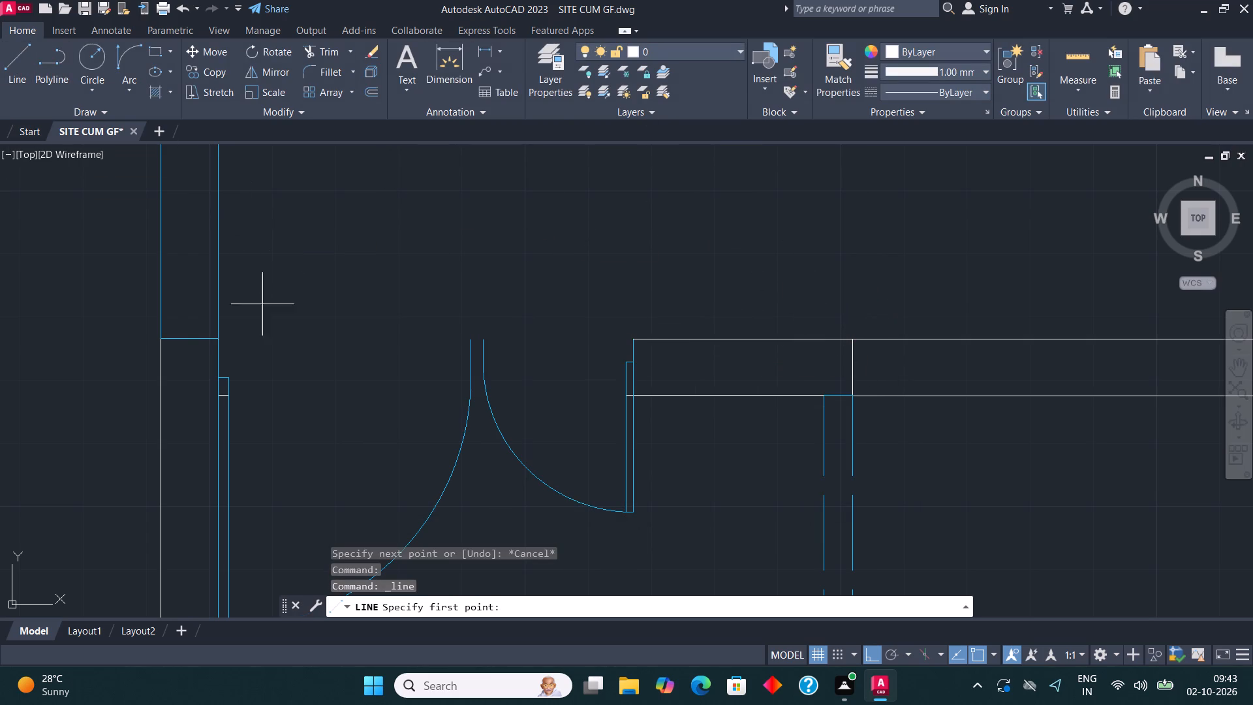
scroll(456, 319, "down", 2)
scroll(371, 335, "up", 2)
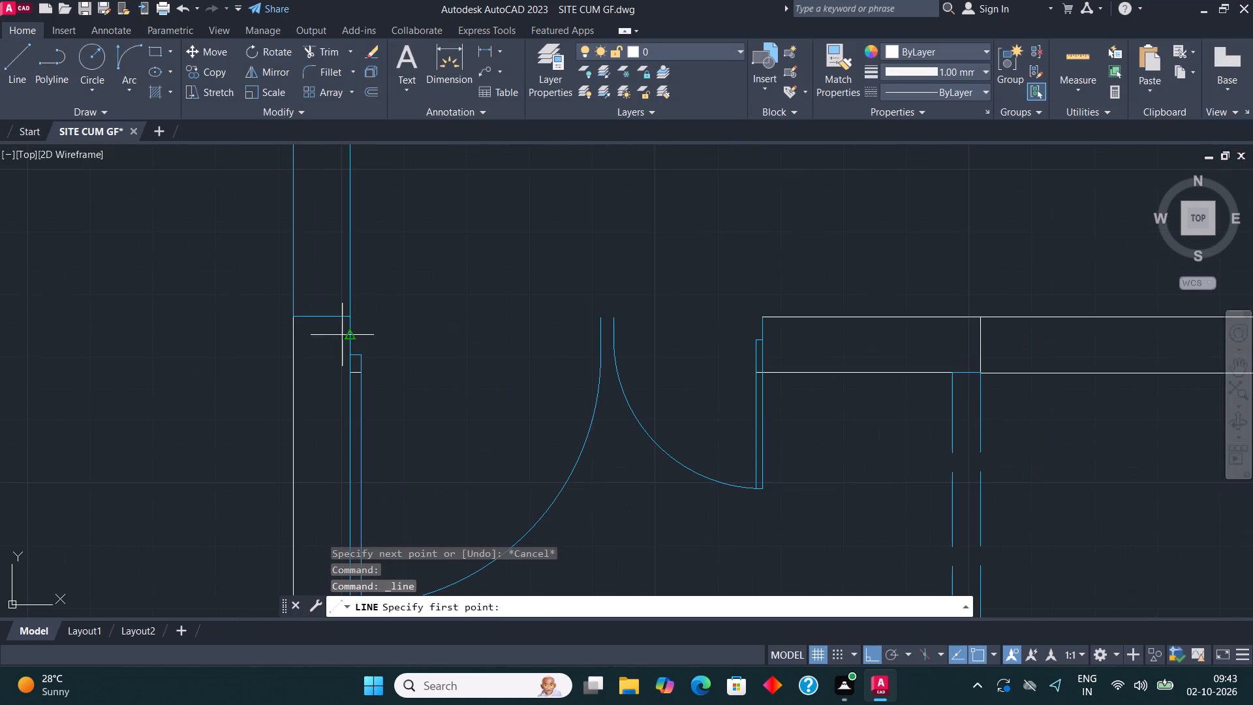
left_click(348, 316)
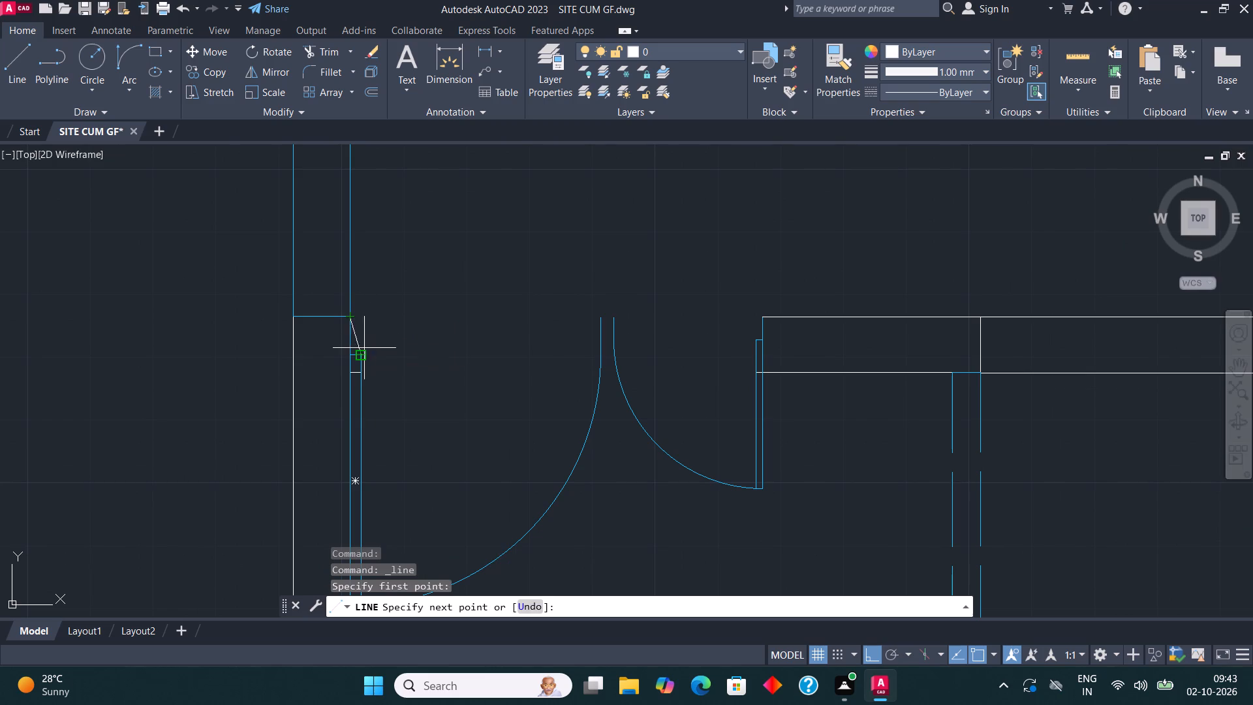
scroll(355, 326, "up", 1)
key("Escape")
Delete the short leftover wall line crossing the larger leaf of the entry space's double door.
scroll(356, 328, "down", 4)
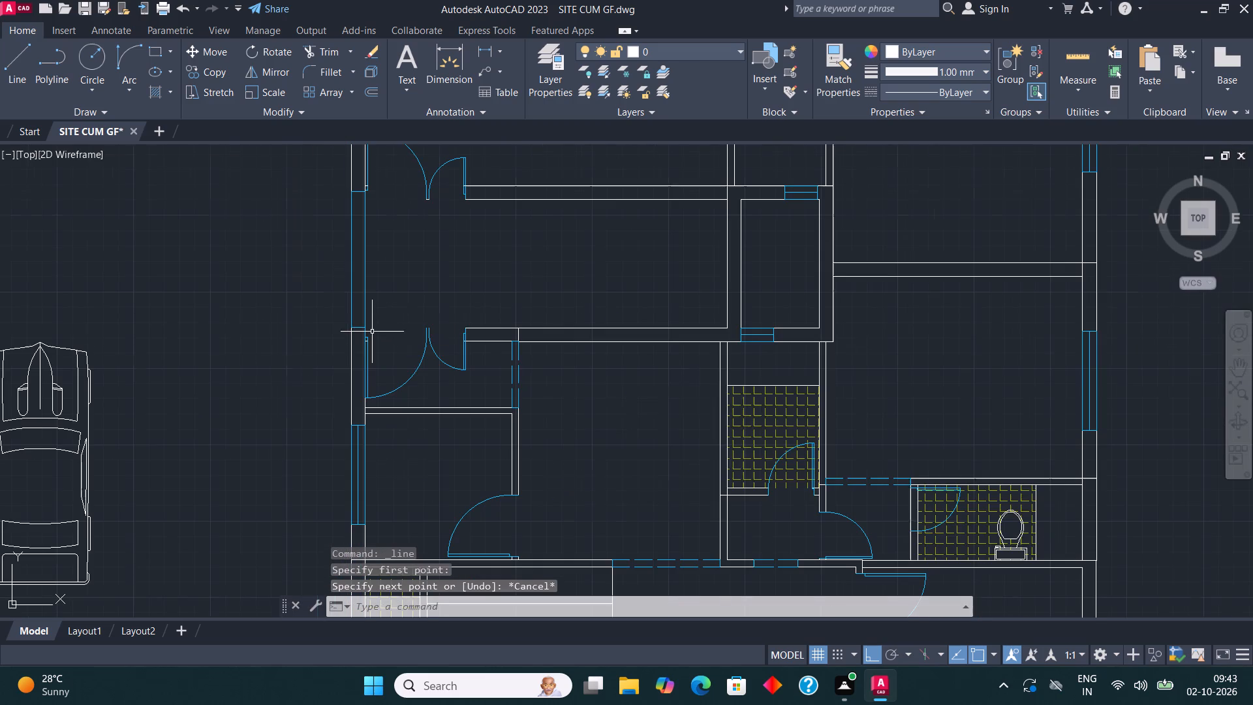
middle_click_drag(548, 329, 548, 336)
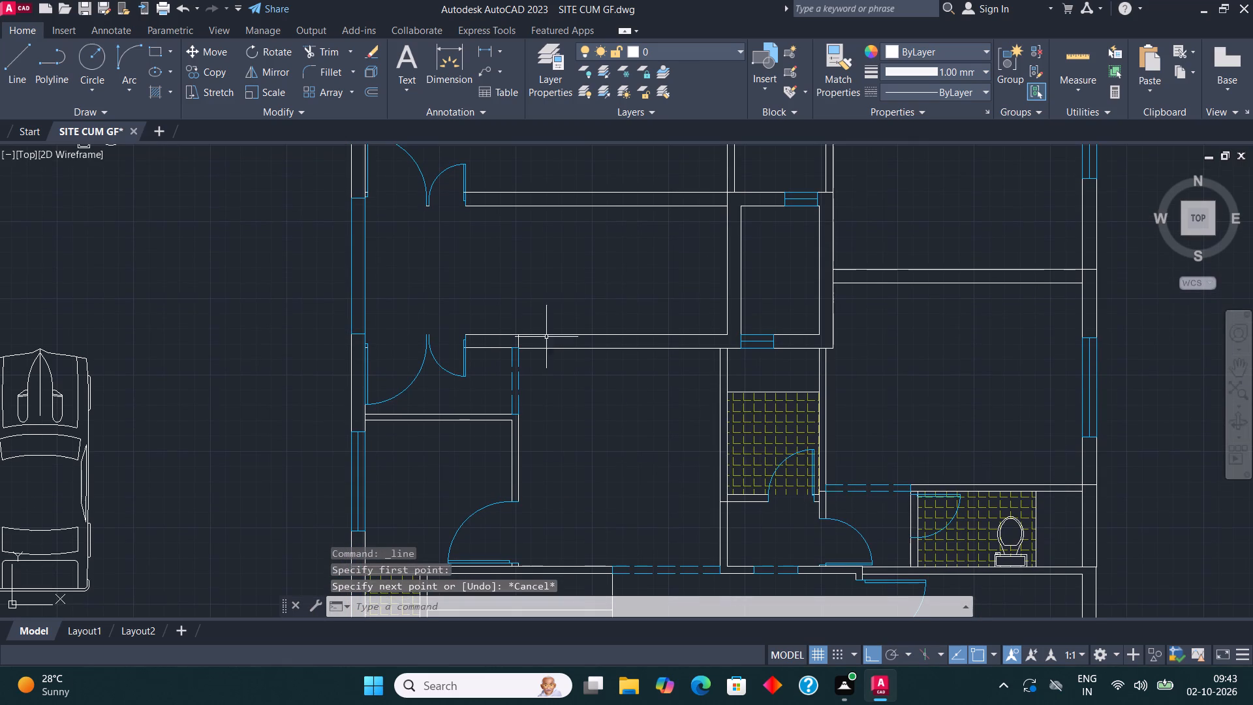
scroll(387, 332, "up", 3)
left_click(295, 395)
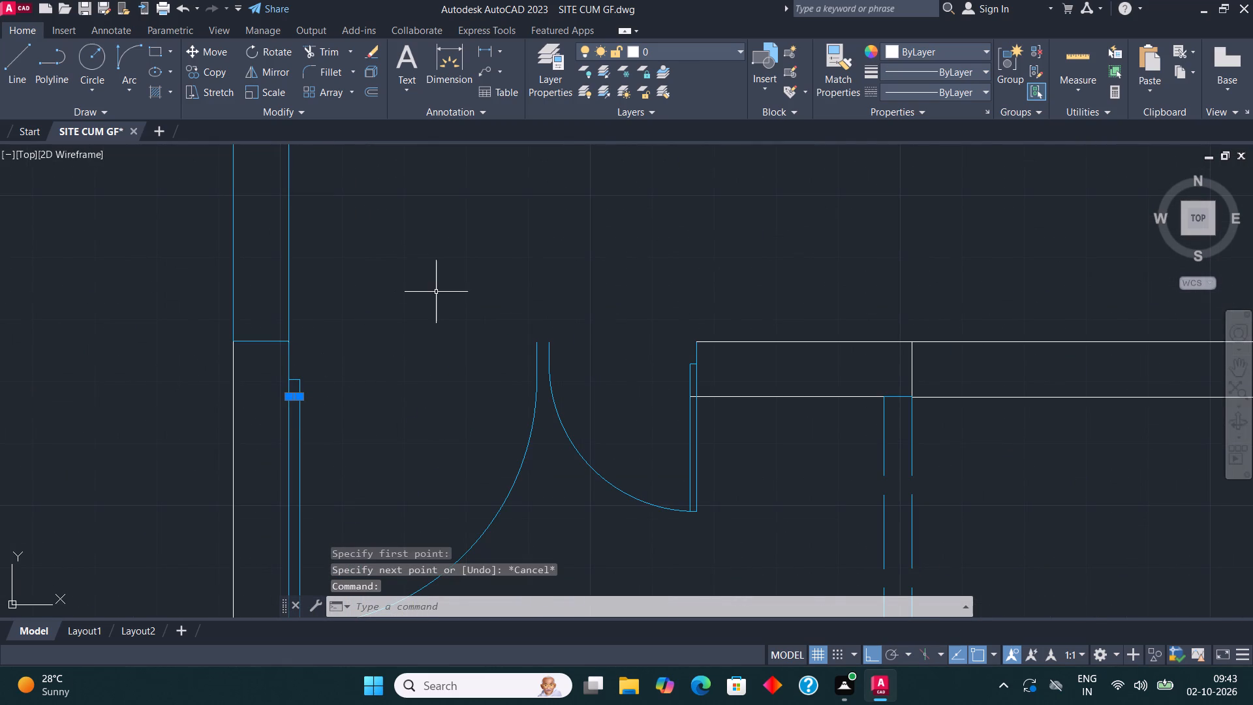
key("Delete")
Trim both north wall lines of the north-west bathroom across its door opening.
scroll(390, 317, "down", 2)
scroll(448, 345, "down", 3)
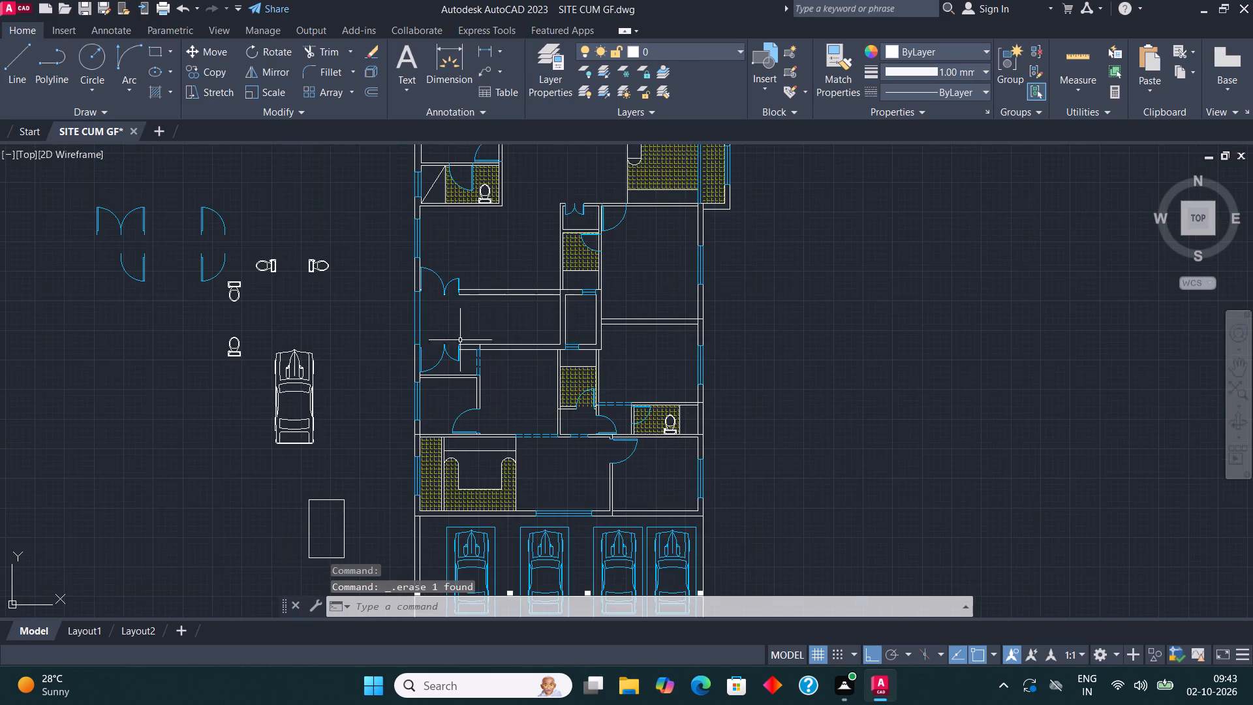
middle_click_drag(545, 373, 539, 569)
scroll(487, 355, "up", 3)
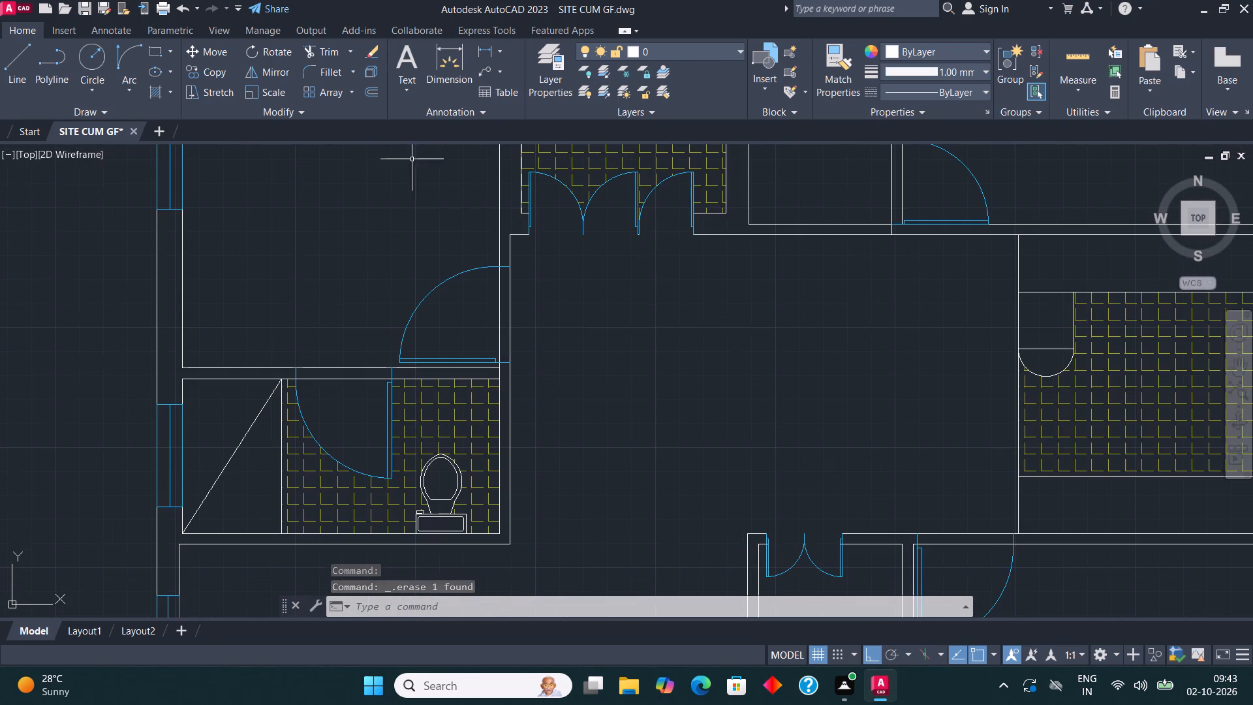
left_click(321, 56)
left_click(350, 406)
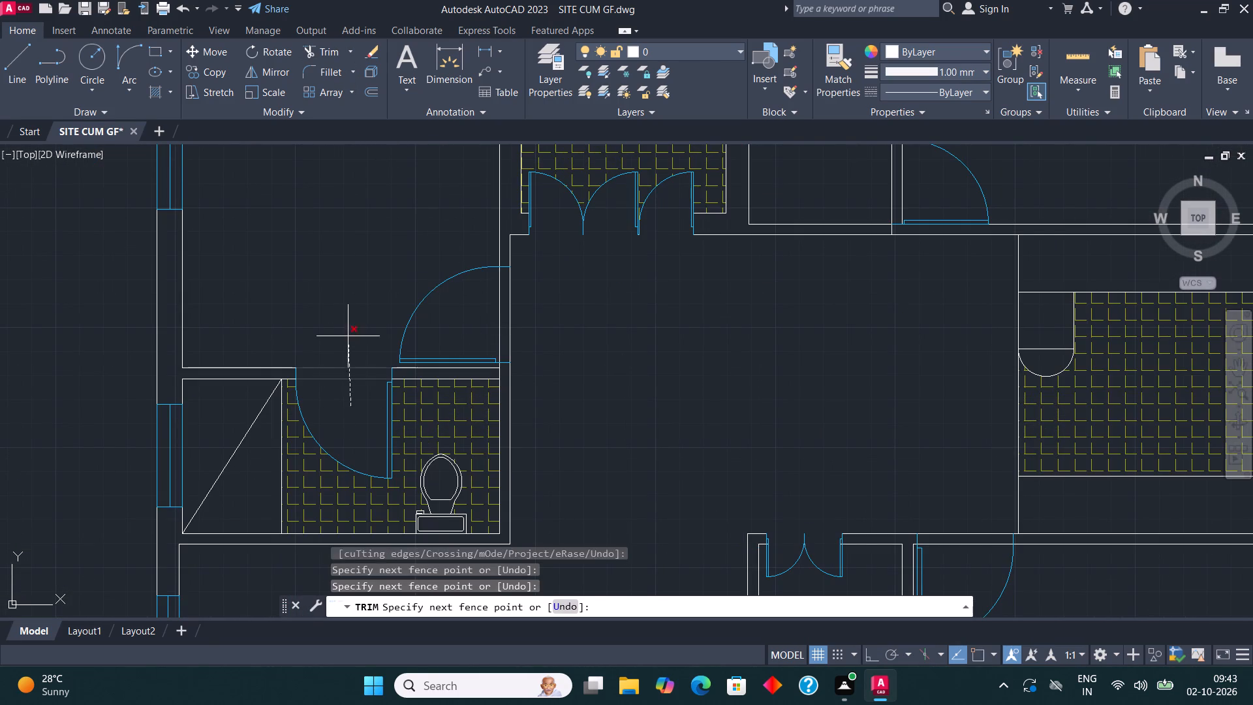
left_click(348, 336)
Trim both east wall lines of the north-west bedroom across its door opening.
left_click(484, 335)
left_click(561, 335)
Trim both west wall lines of the north-east bedroom across its door opening.
scroll(554, 332, "down", 2)
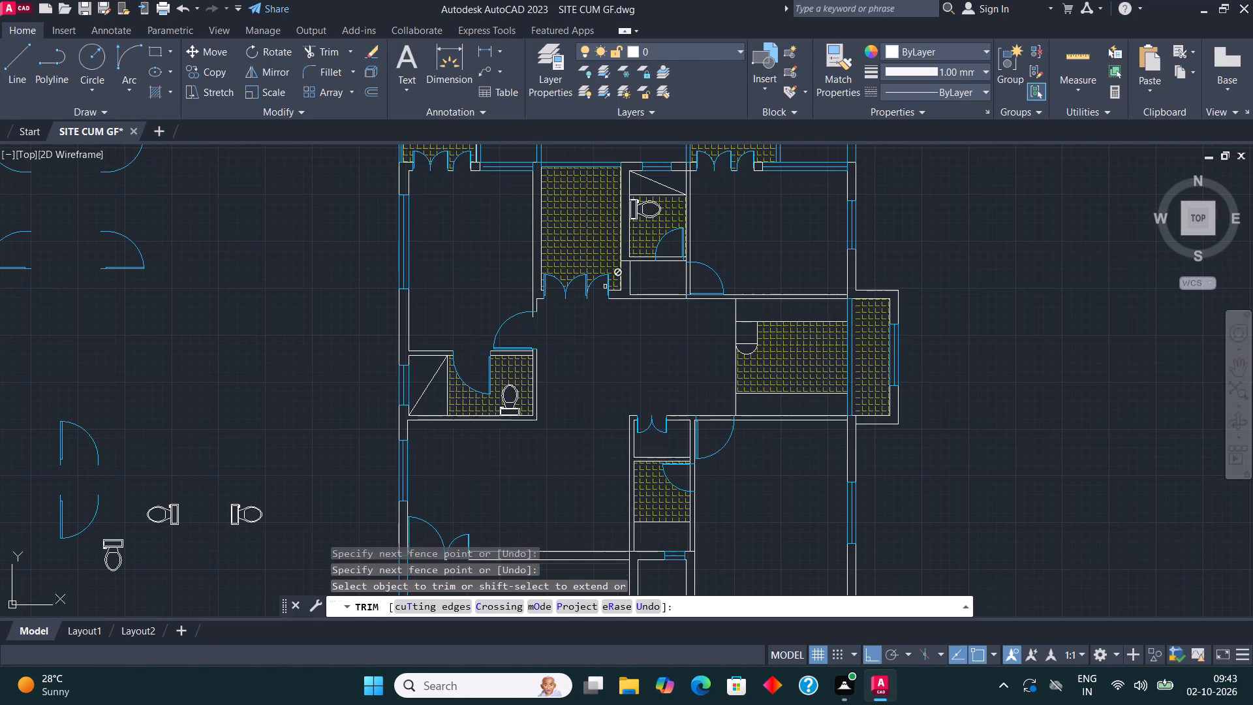
middle_click_drag(619, 289, 616, 353)
scroll(688, 345, "up", 1)
left_click(689, 345)
left_click(615, 343)
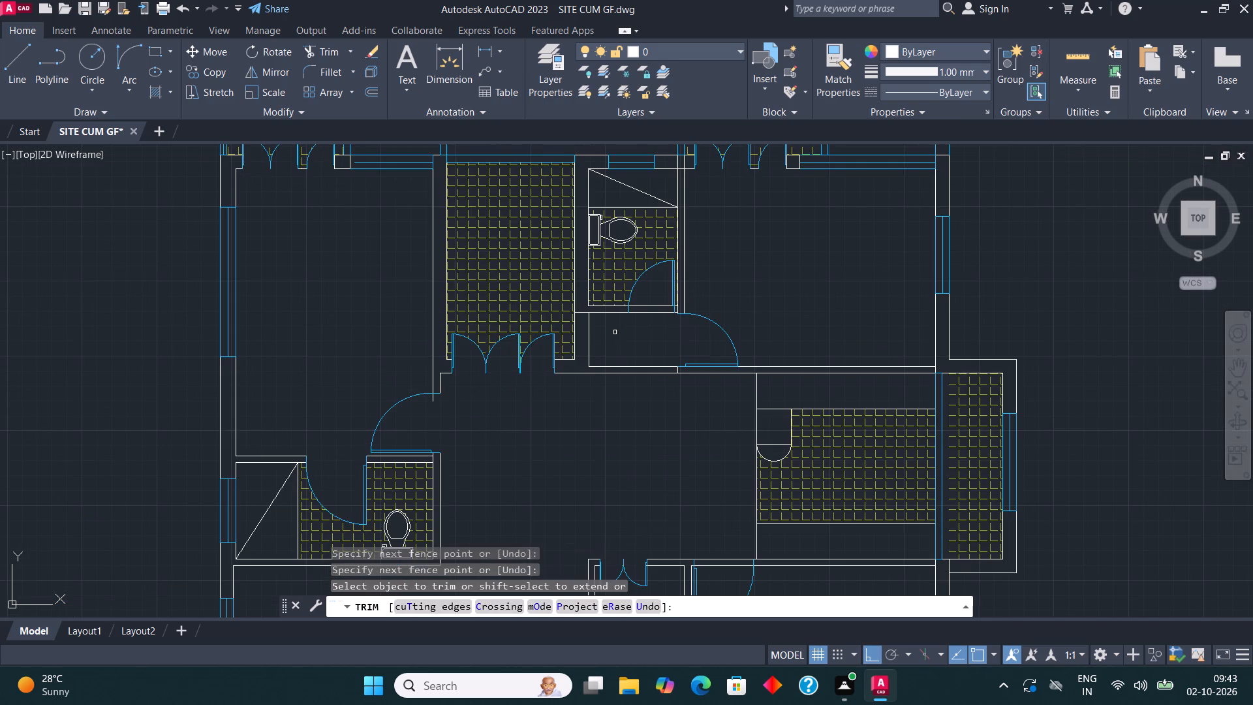
Trim both south wall lines of the toilet beside the north-east bedroom across its door opening.
left_click(647, 300)
left_click(648, 335)
Trim both west wall lines of the south-east toilet across its door opening.
scroll(666, 313, "up", 1)
middle_click_drag(657, 334, 585, 416)
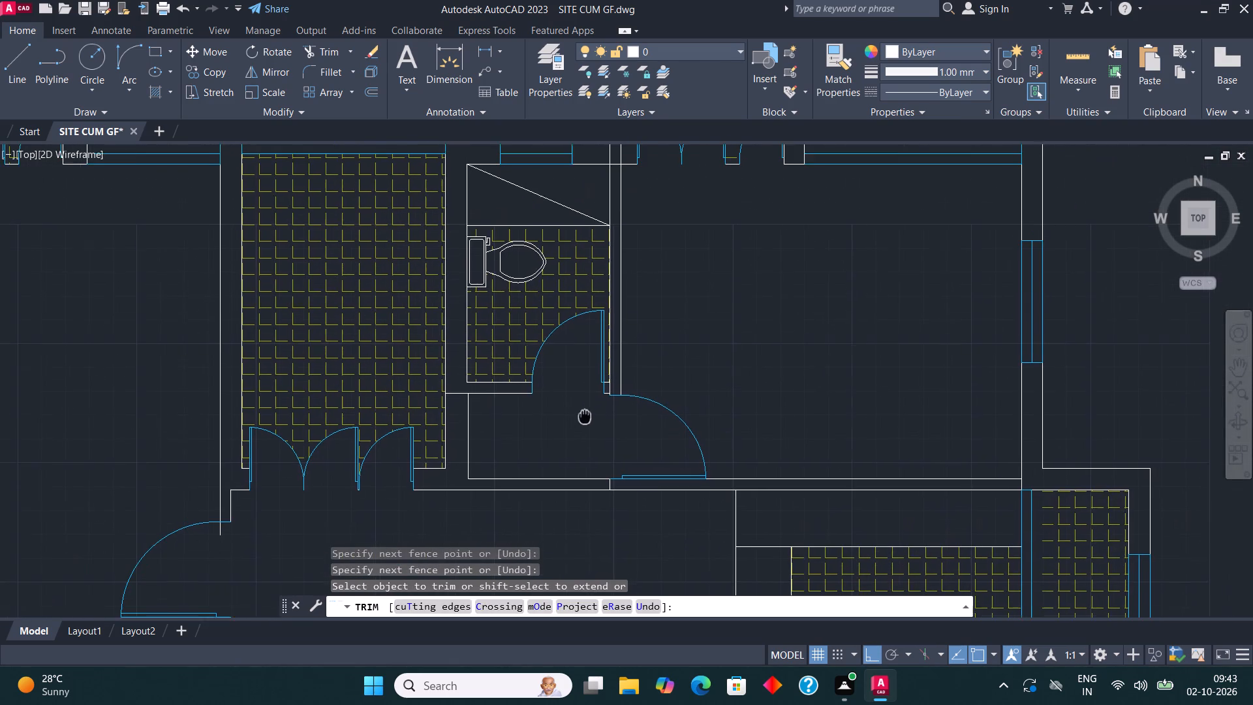
middle_click_drag(585, 416, 583, 417)
scroll(562, 424, "down", 1)
scroll(606, 333, "down", 1)
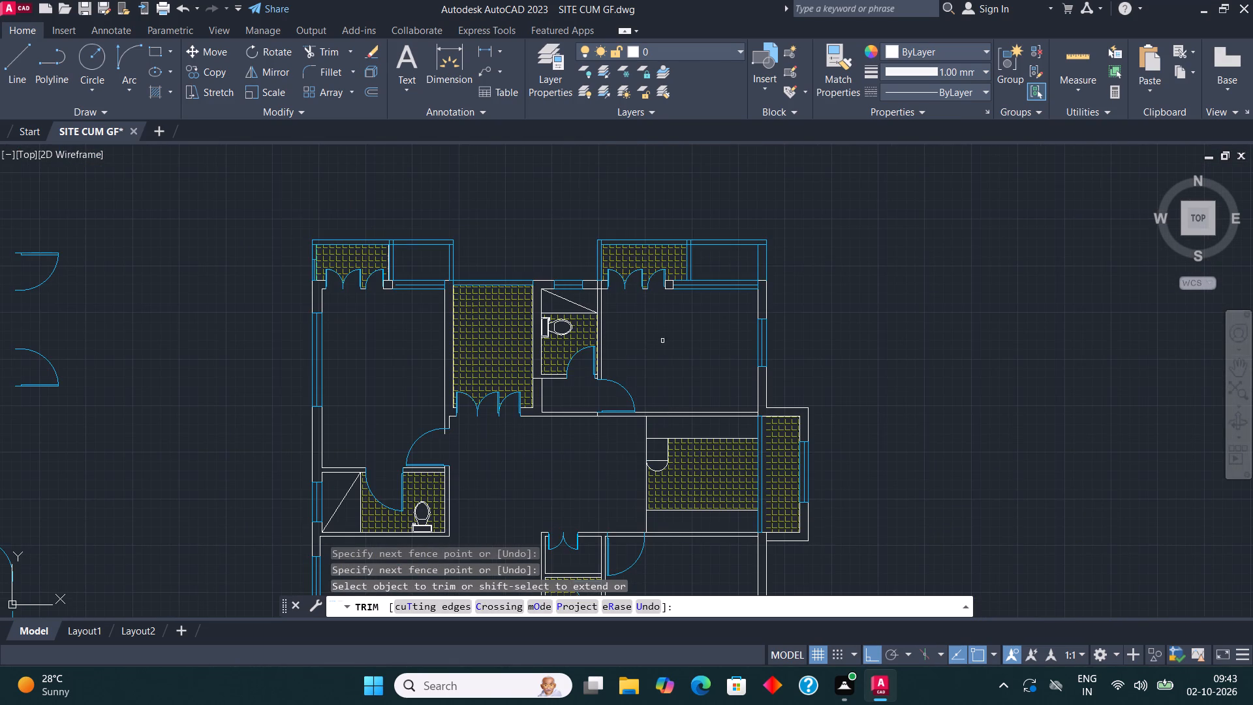
scroll(664, 343, "down", 3)
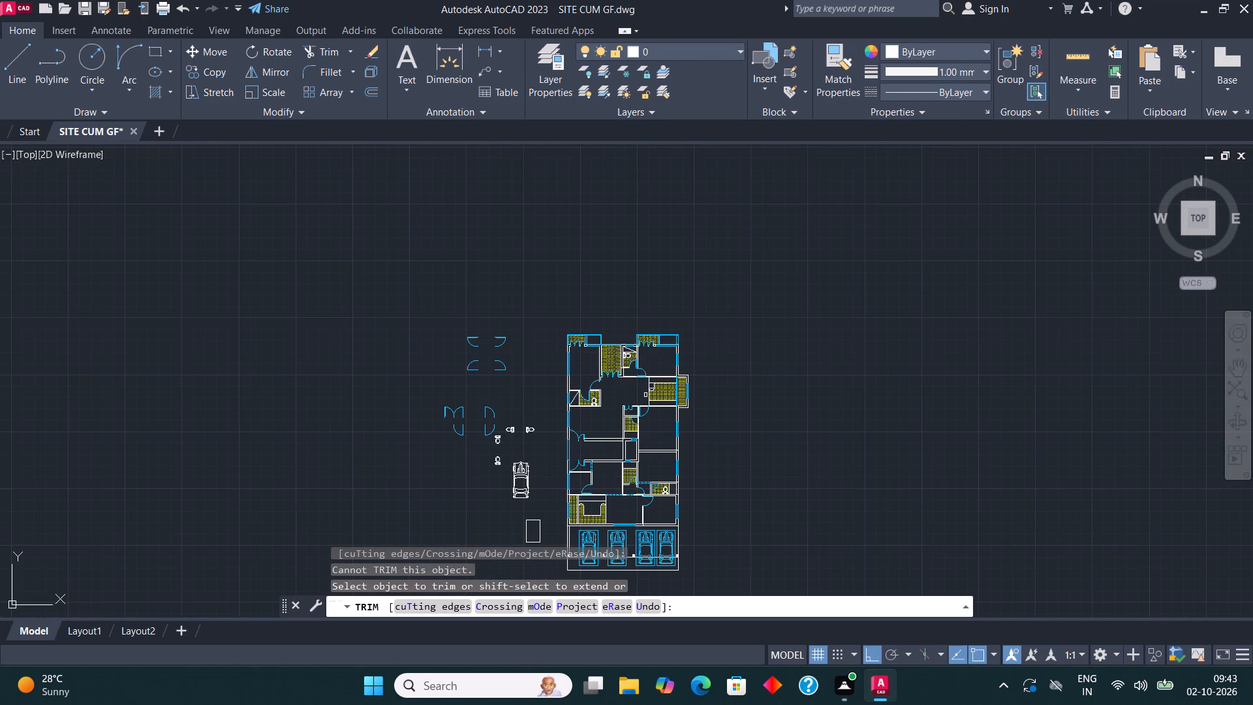
scroll(660, 488, "up", 6)
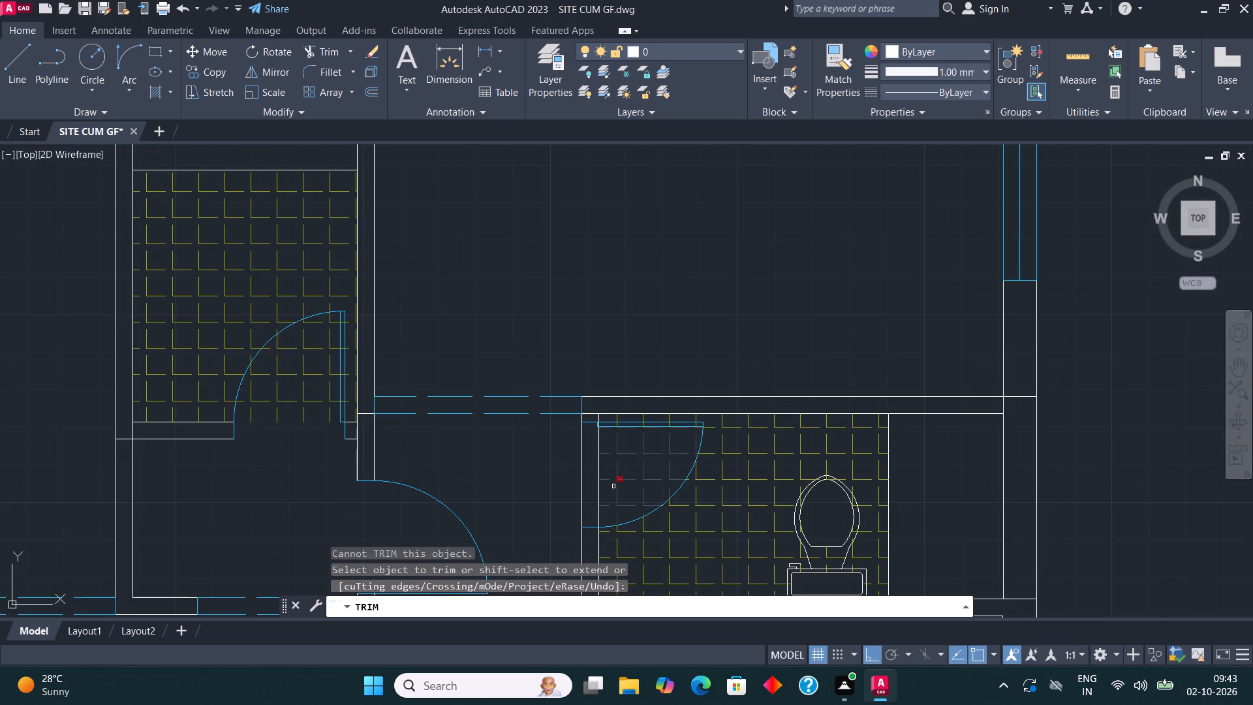
left_click(582, 478)
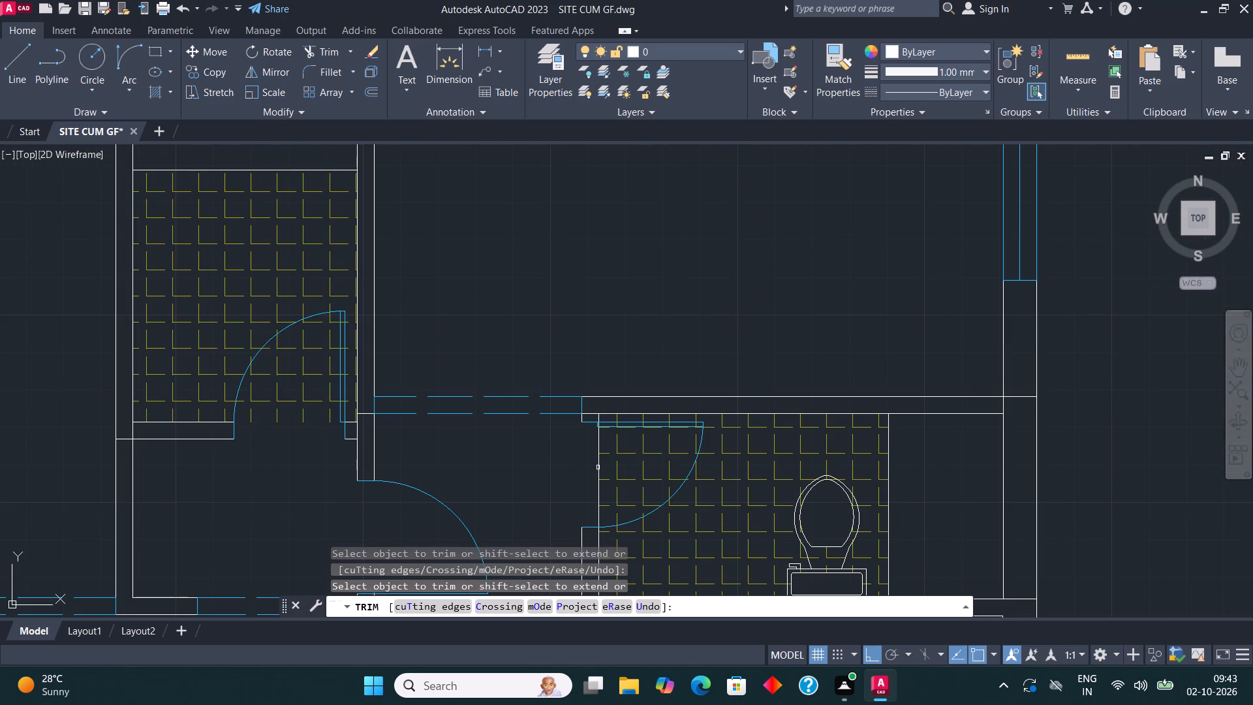
left_click(599, 467)
Trim both north wall lines across the door opening of the east room just south of the large tiled area.
scroll(628, 313, "down", 4)
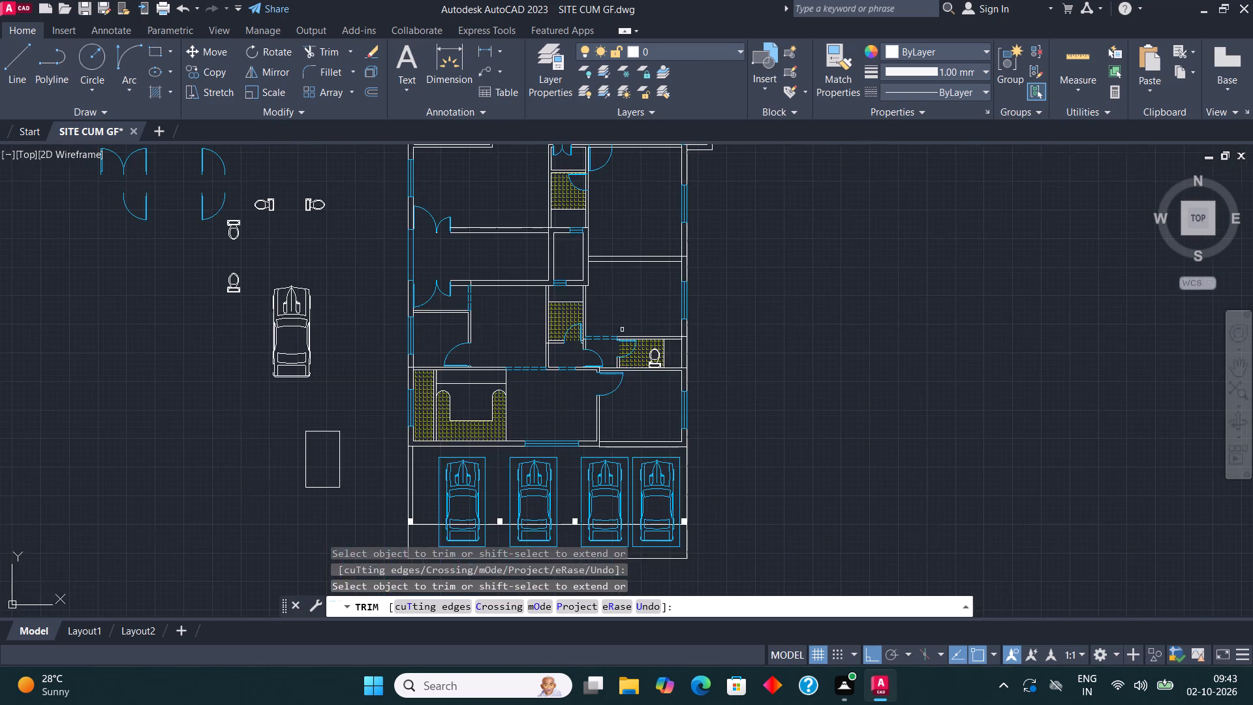
scroll(610, 458, "up", 2)
scroll(567, 310, "down", 2)
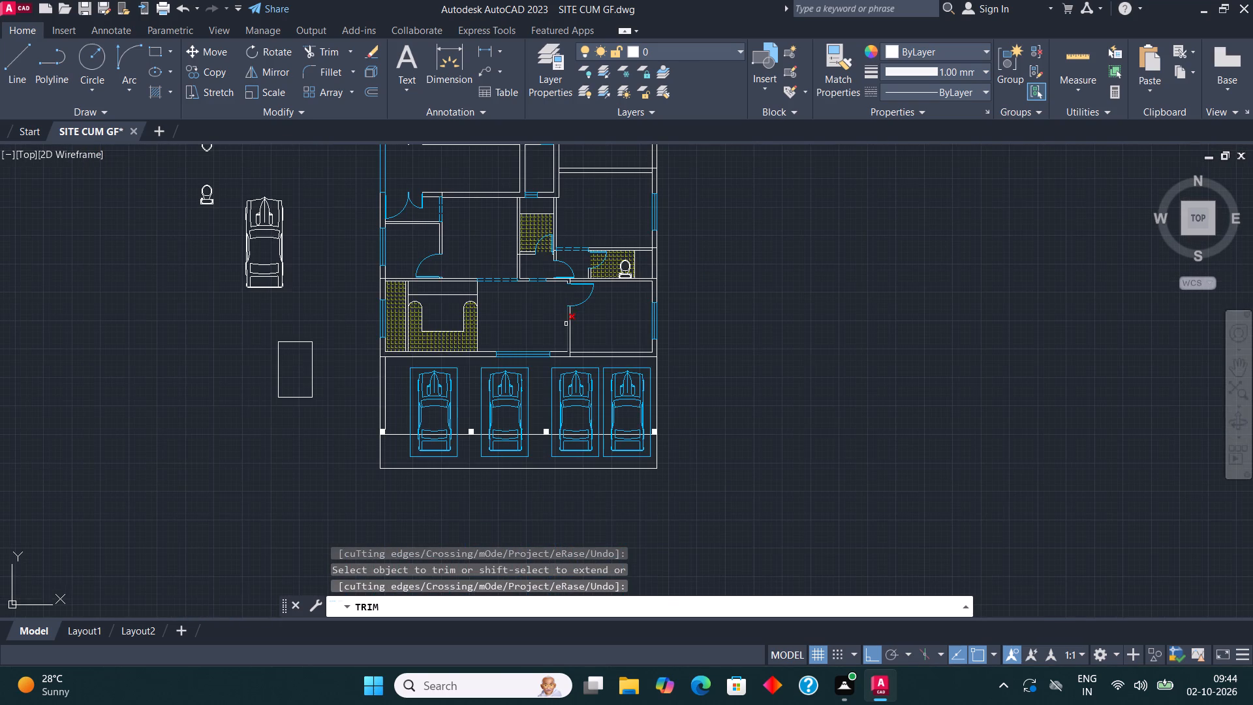
middle_click_drag(565, 331, 521, 649)
scroll(522, 386, "up", 3)
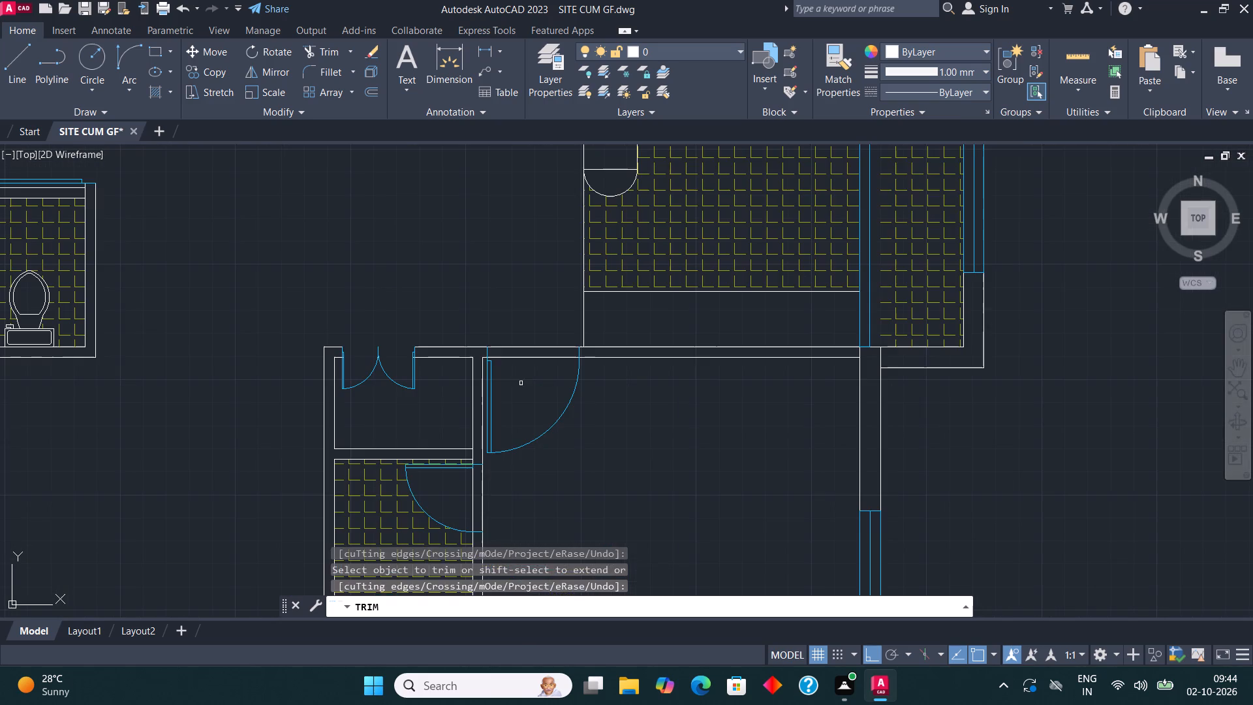
left_click(523, 377)
left_click(523, 334)
scroll(525, 333, "down", 4)
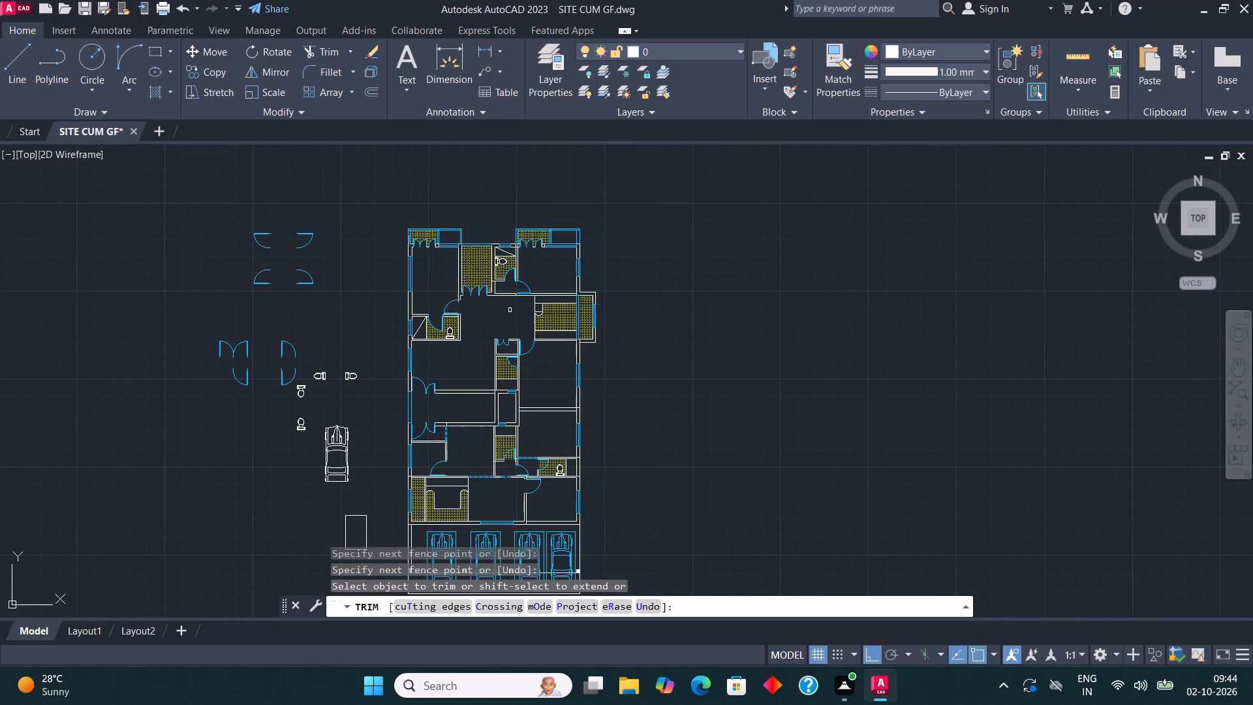
middle_click_drag(514, 315, 531, 355)
scroll(472, 283, "up", 2)
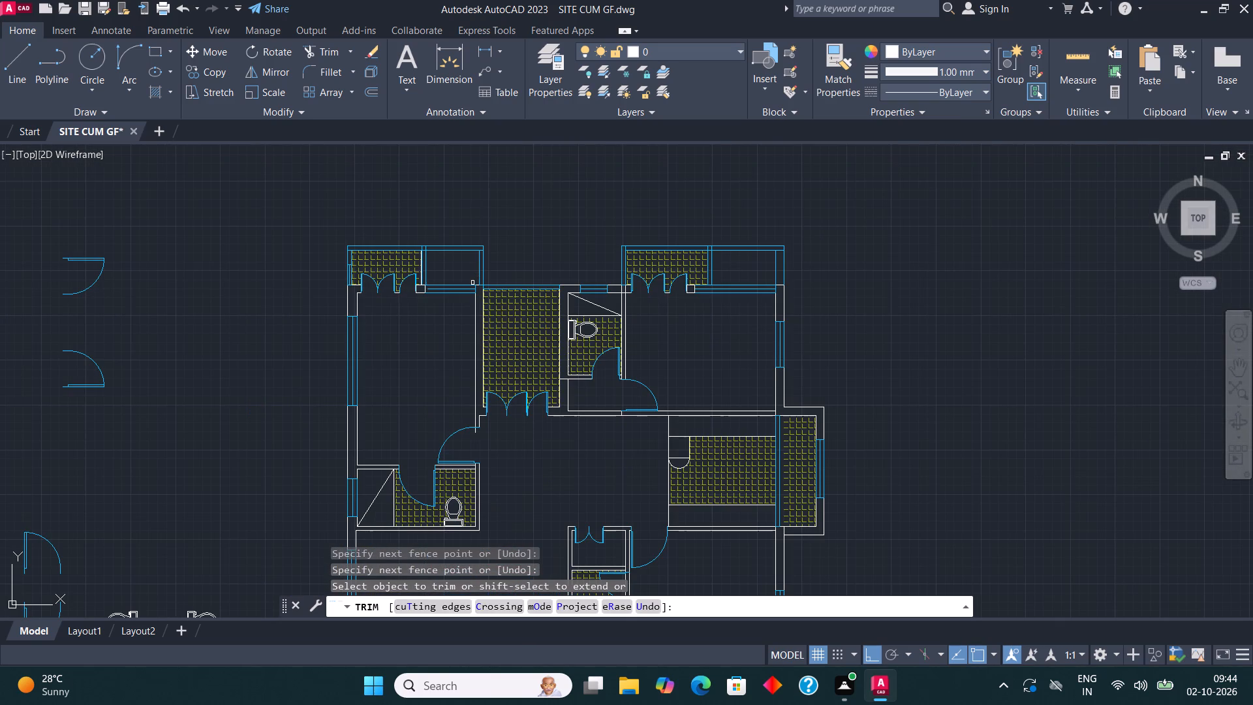
key("Escape")
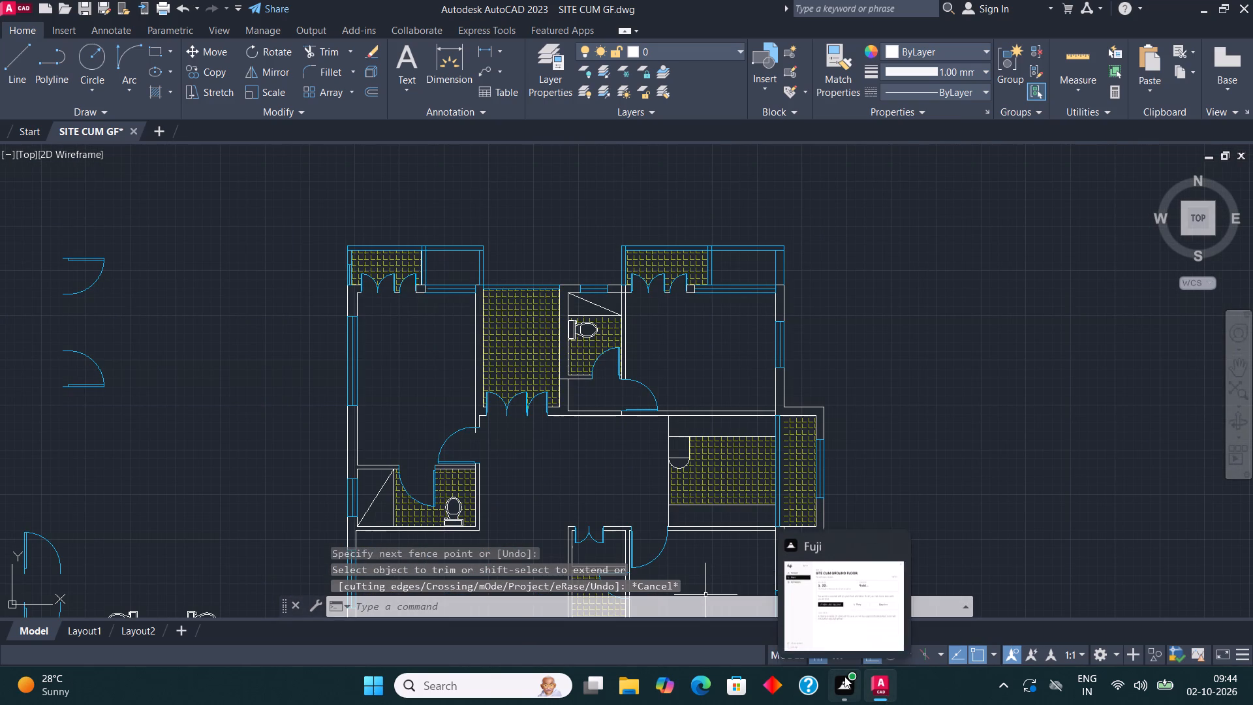
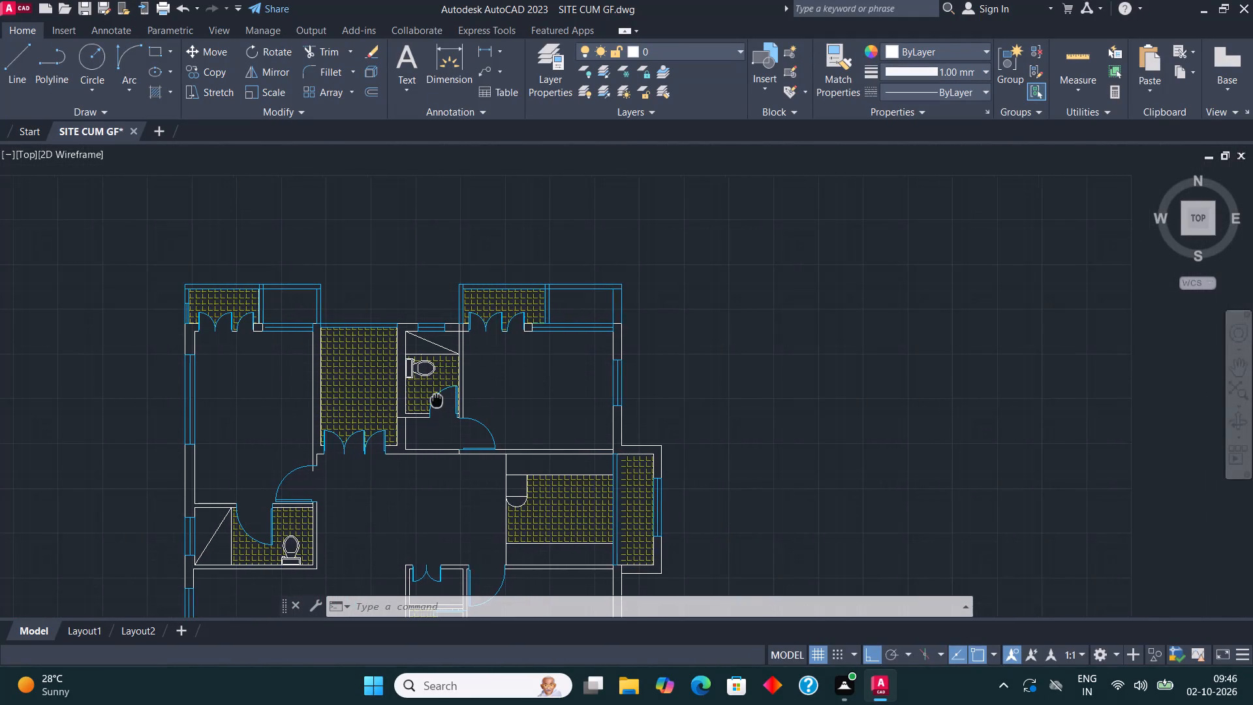
Create a new layer named fur with index colour 210.
middle_click_drag(315, 352, 340, 374)
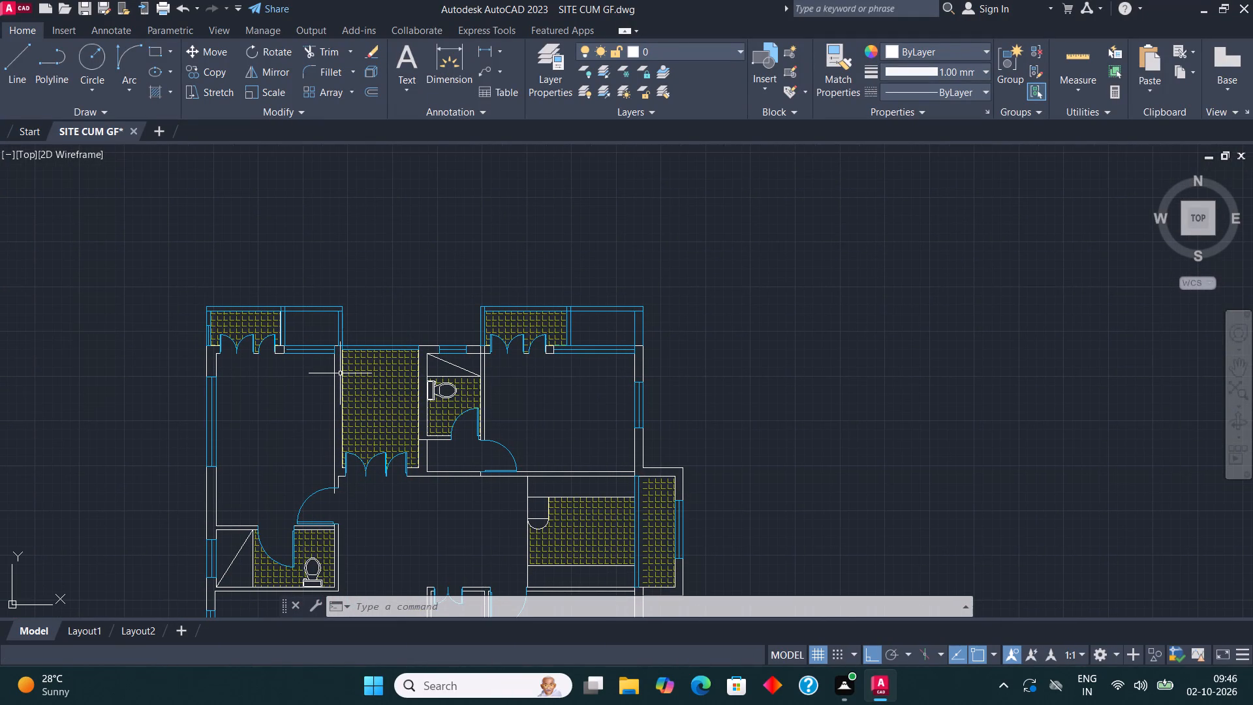
middle_click_drag(251, 295, 273, 319)
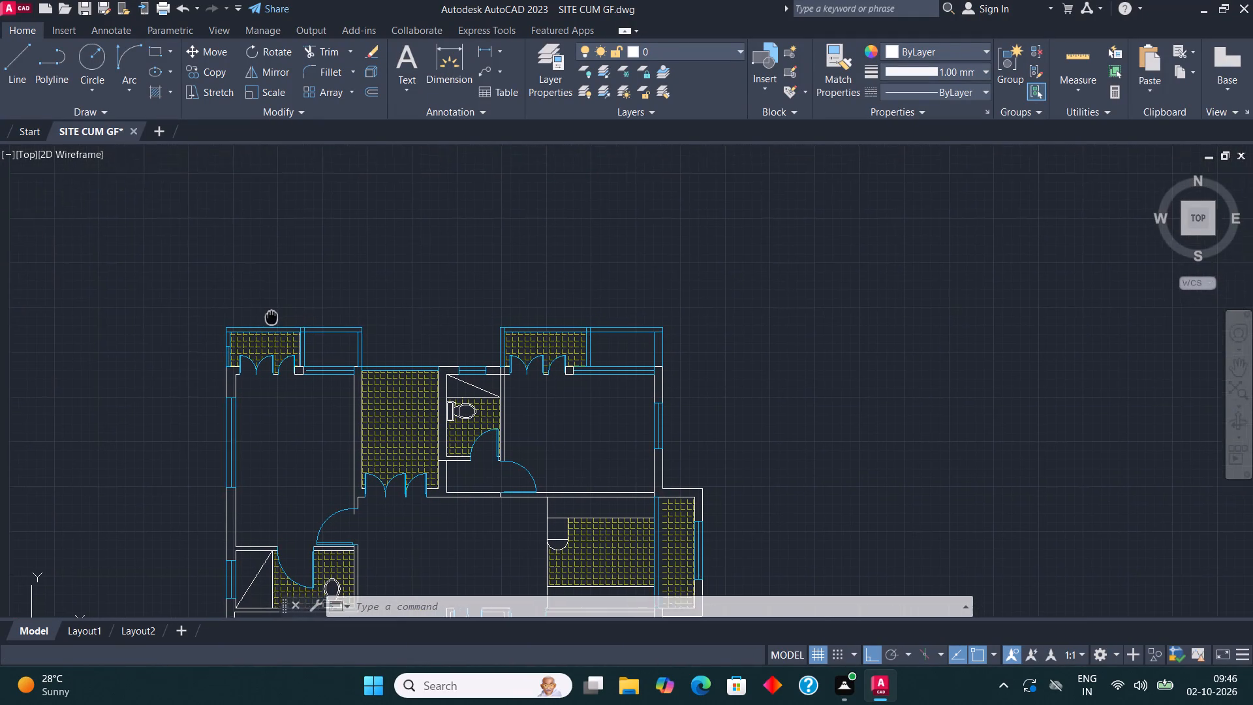
middle_click_drag(273, 319, 294, 341)
scroll(305, 466, "up", 1)
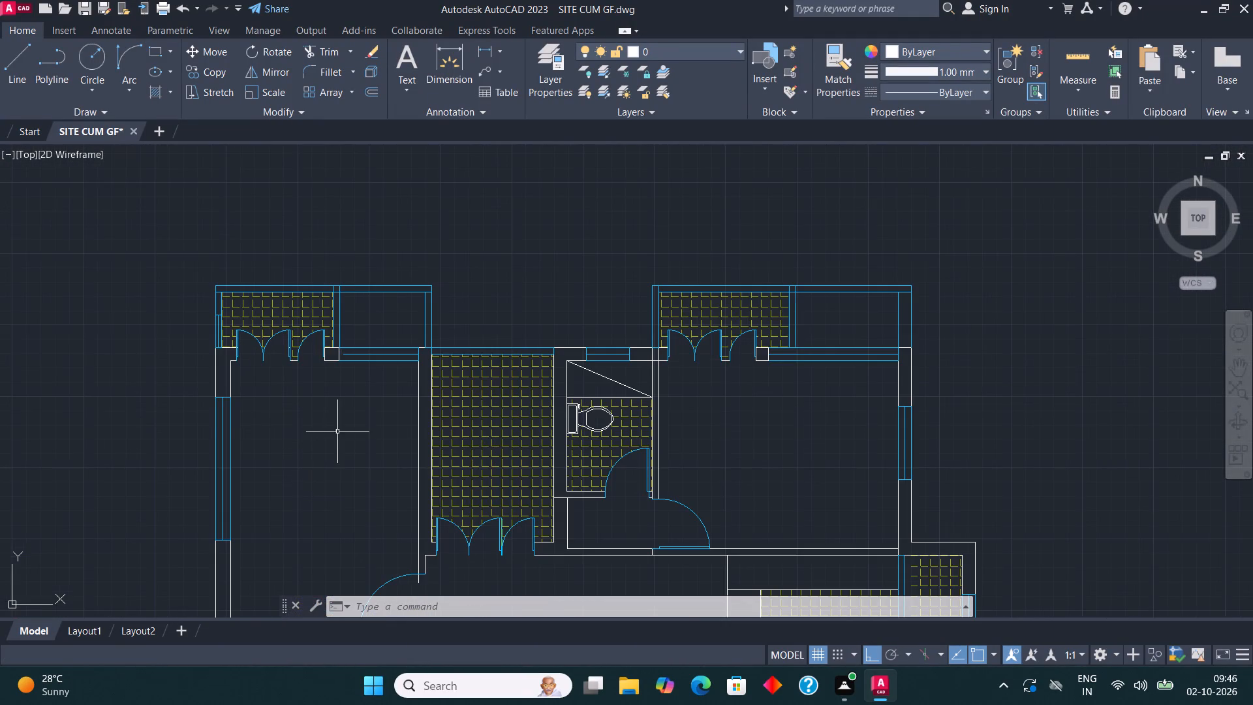
middle_click_drag(340, 422, 341, 318)
left_click(533, 51)
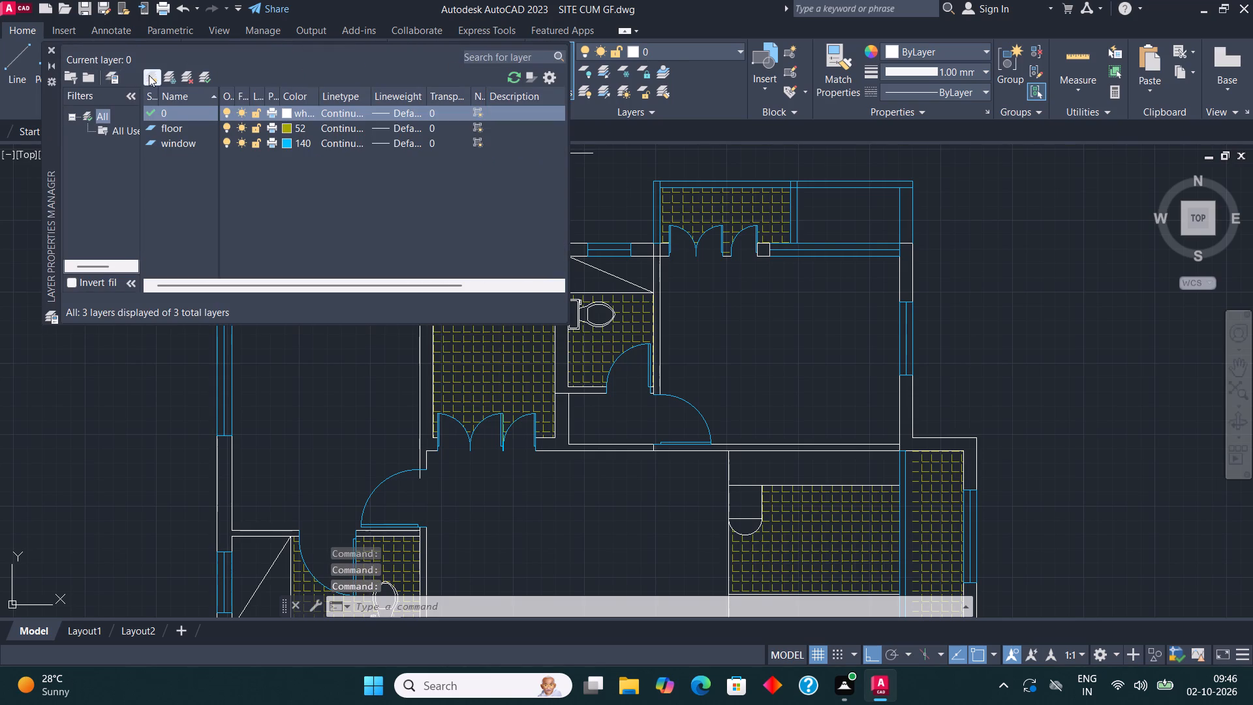
left_click(149, 75)
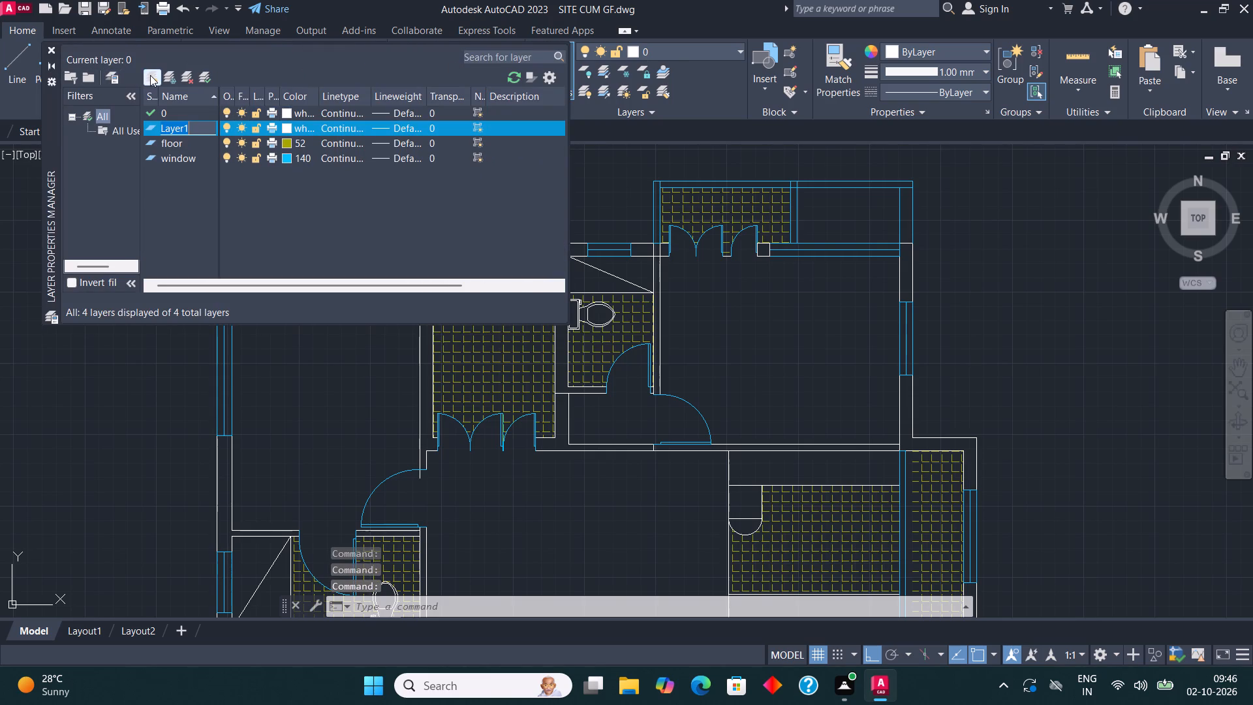
type("fur")
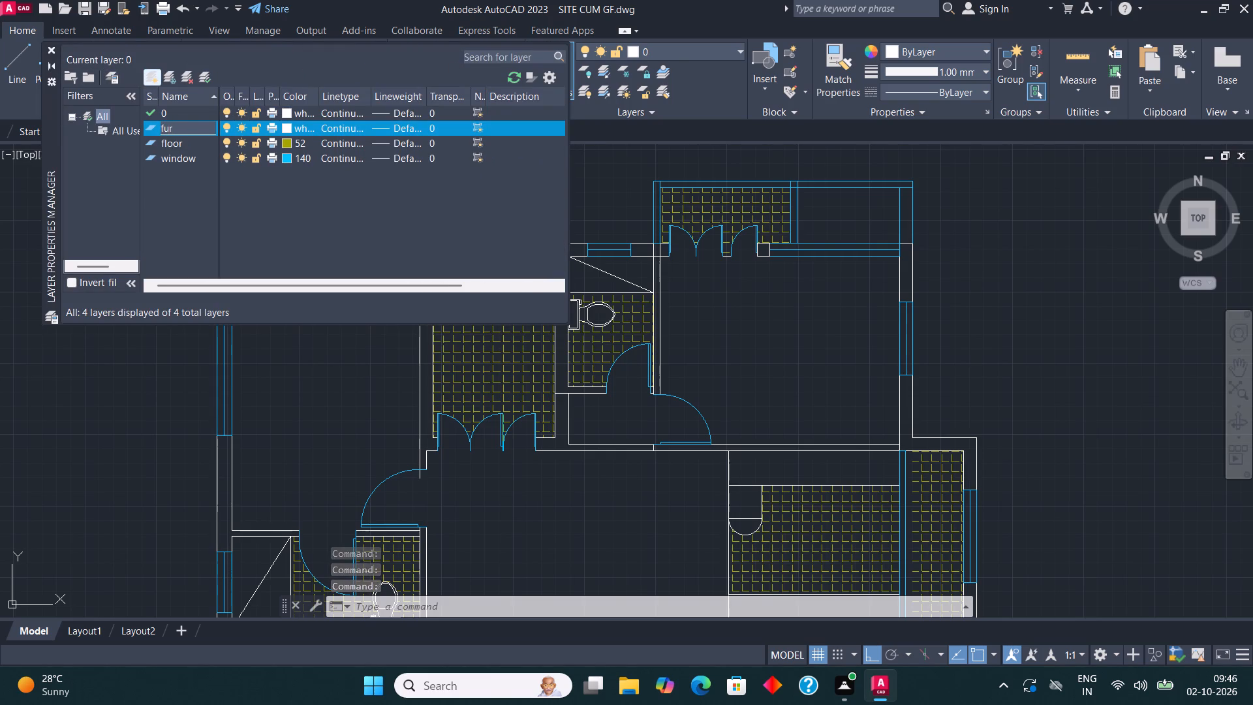
left_click(284, 125)
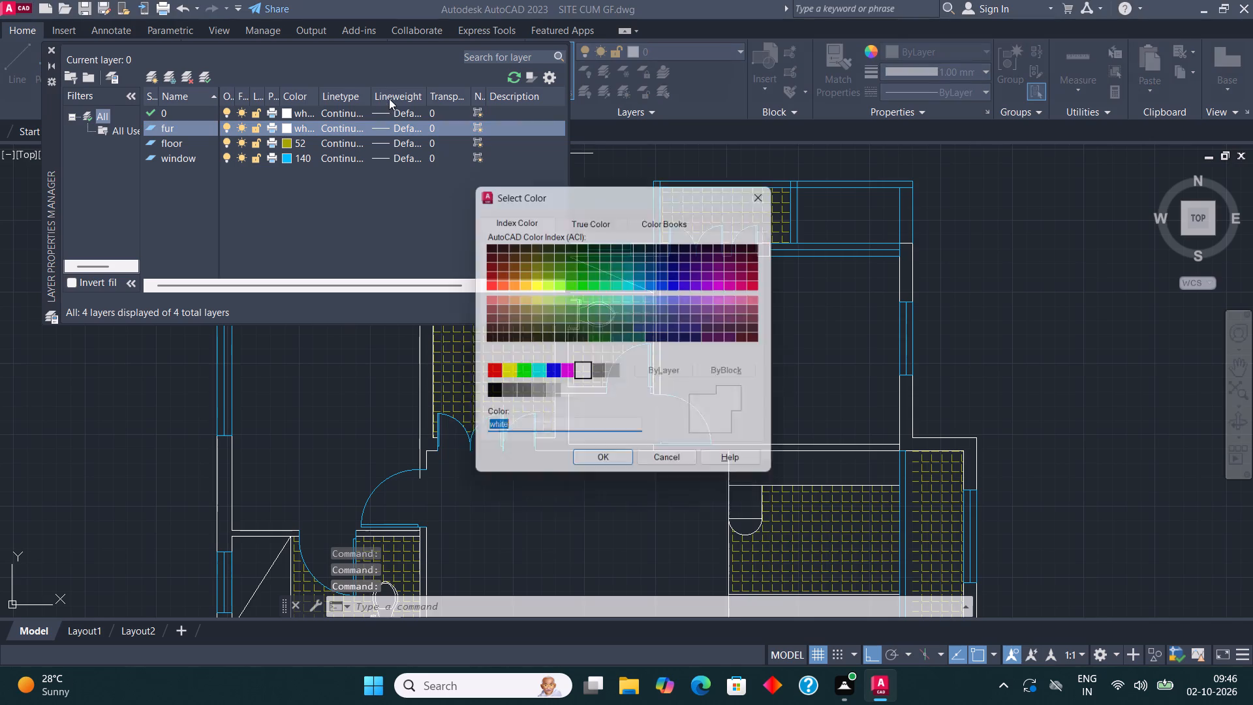
left_click(728, 284)
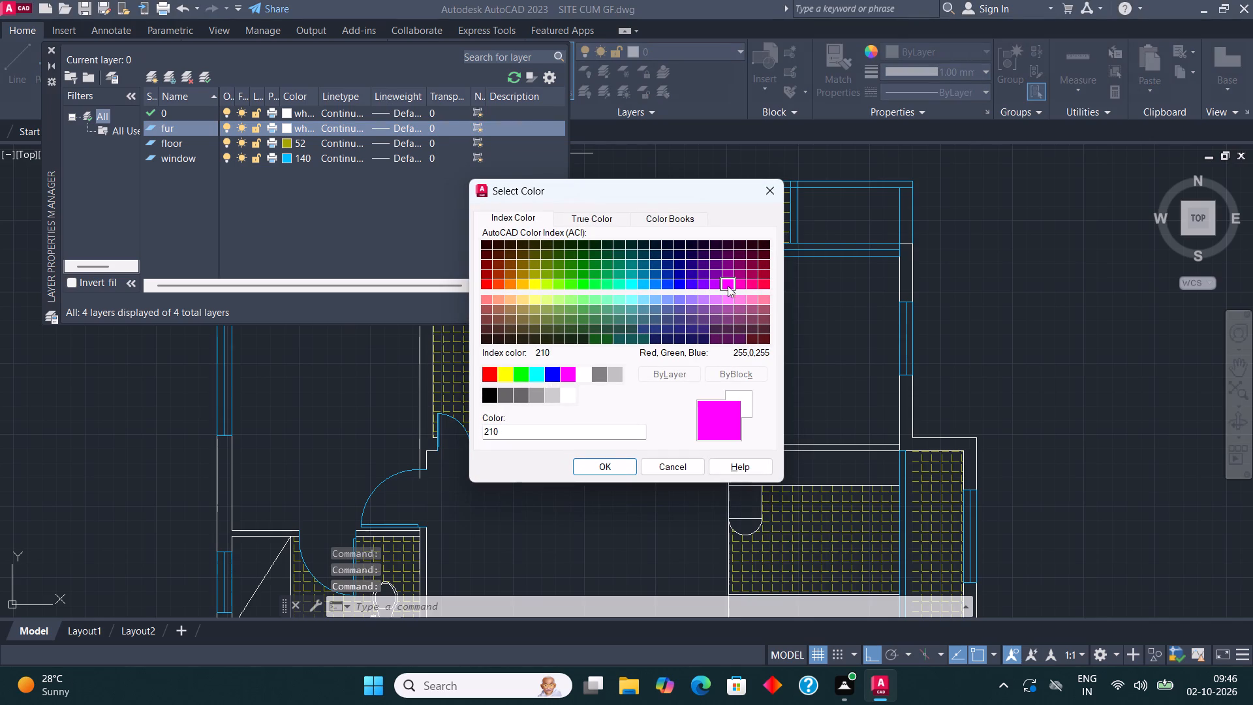
left_click(610, 465)
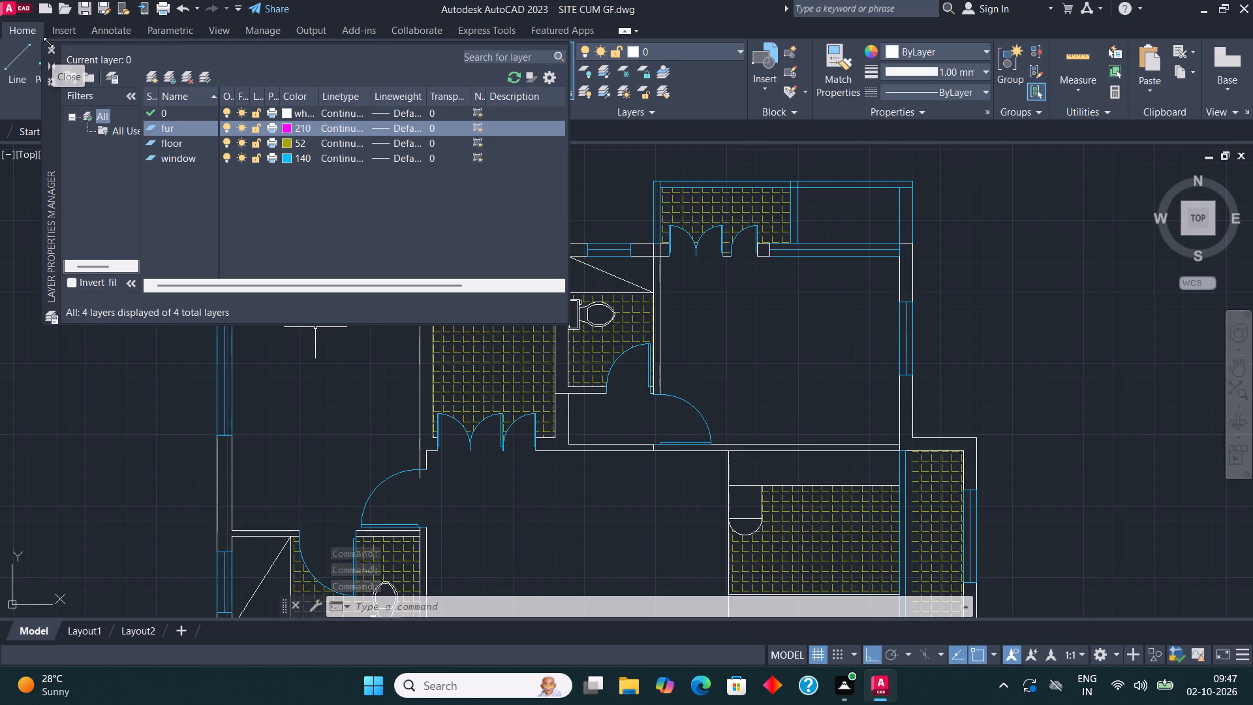
Create a new layer named wall with index colour 12 and finish the layer setup.
left_click(148, 73)
type("wall")
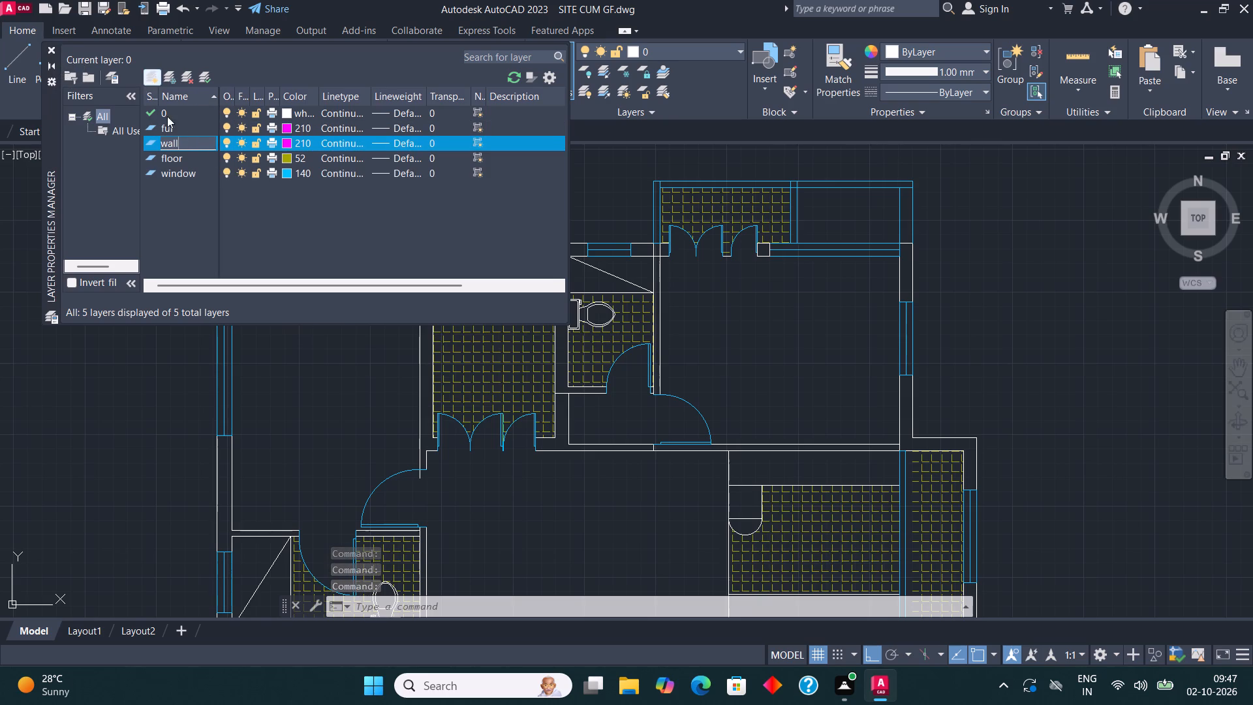
left_click(284, 136)
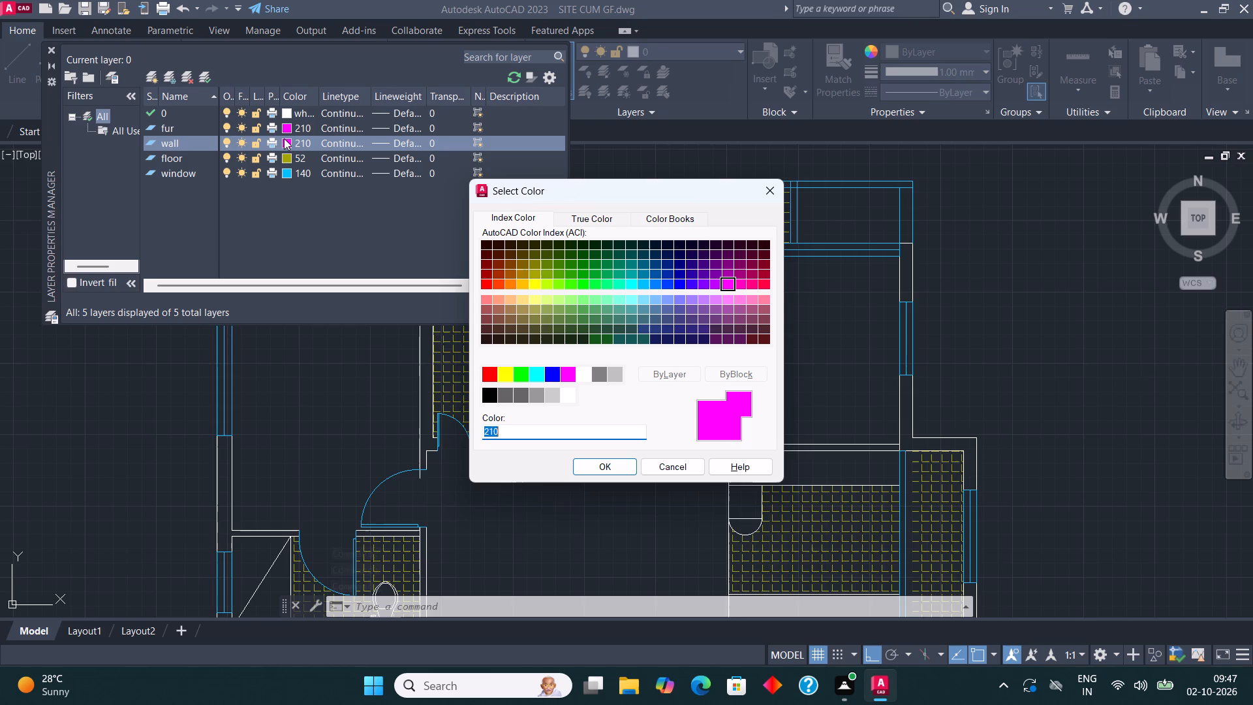
left_click(501, 272)
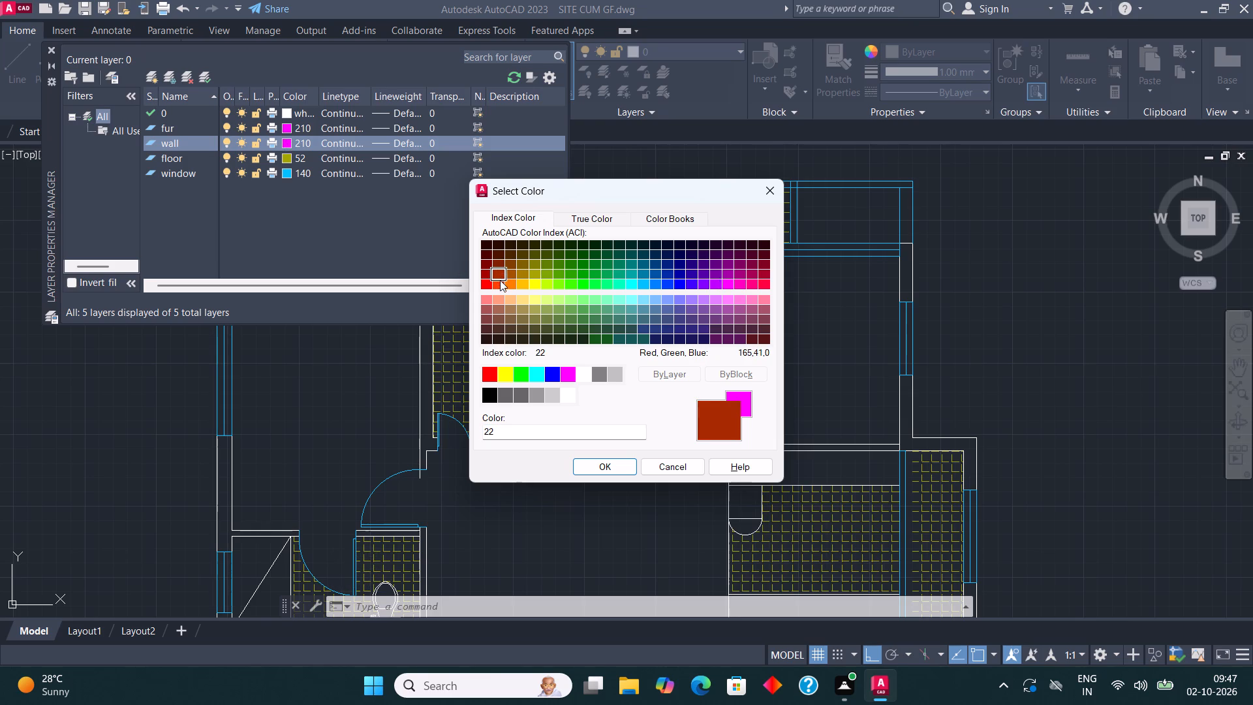
left_click(482, 273)
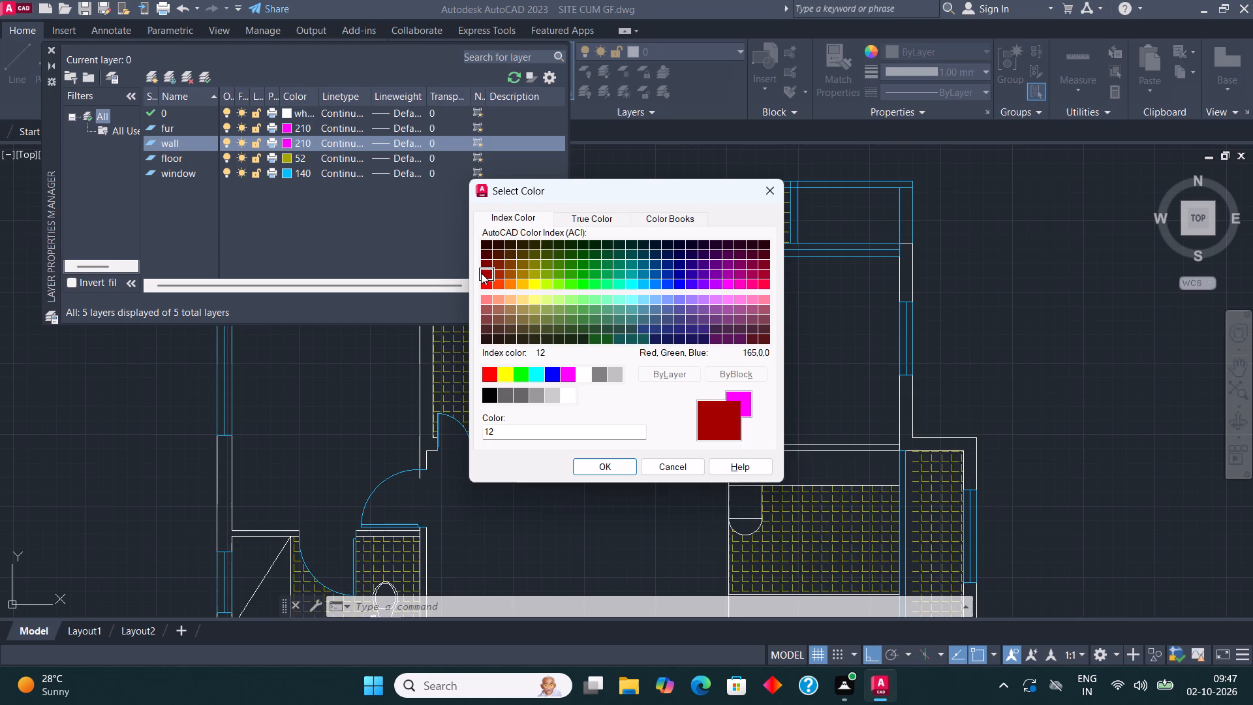
left_click(597, 467)
left_click(47, 46)
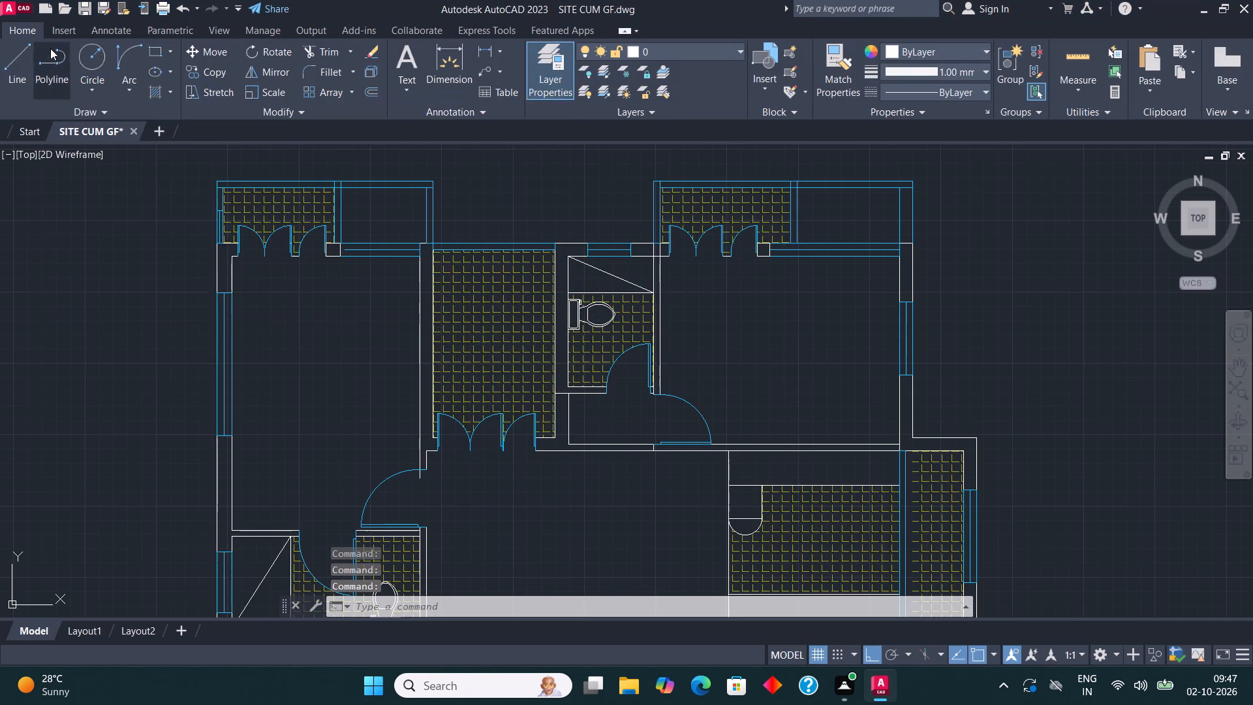
Make the fur layer current.
middle_click_drag(325, 209, 271, 223)
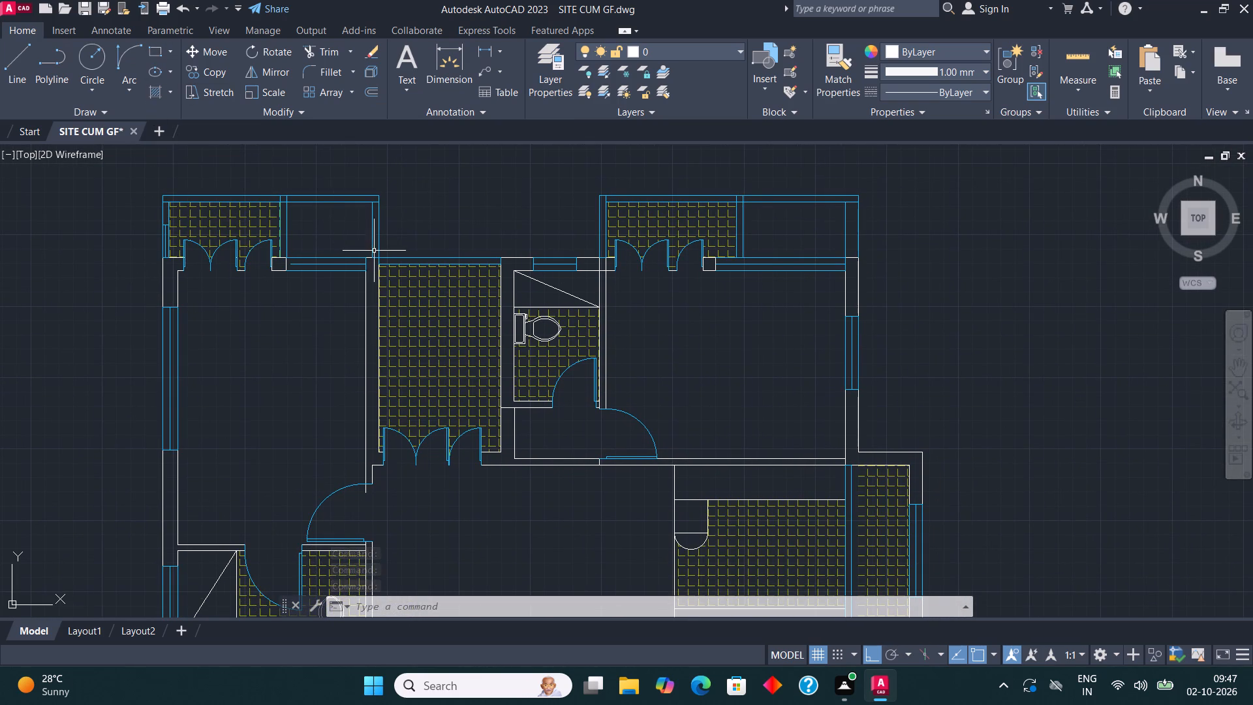
middle_click_drag(392, 254, 540, 178)
scroll(517, 193, "up", 2)
left_click(694, 52)
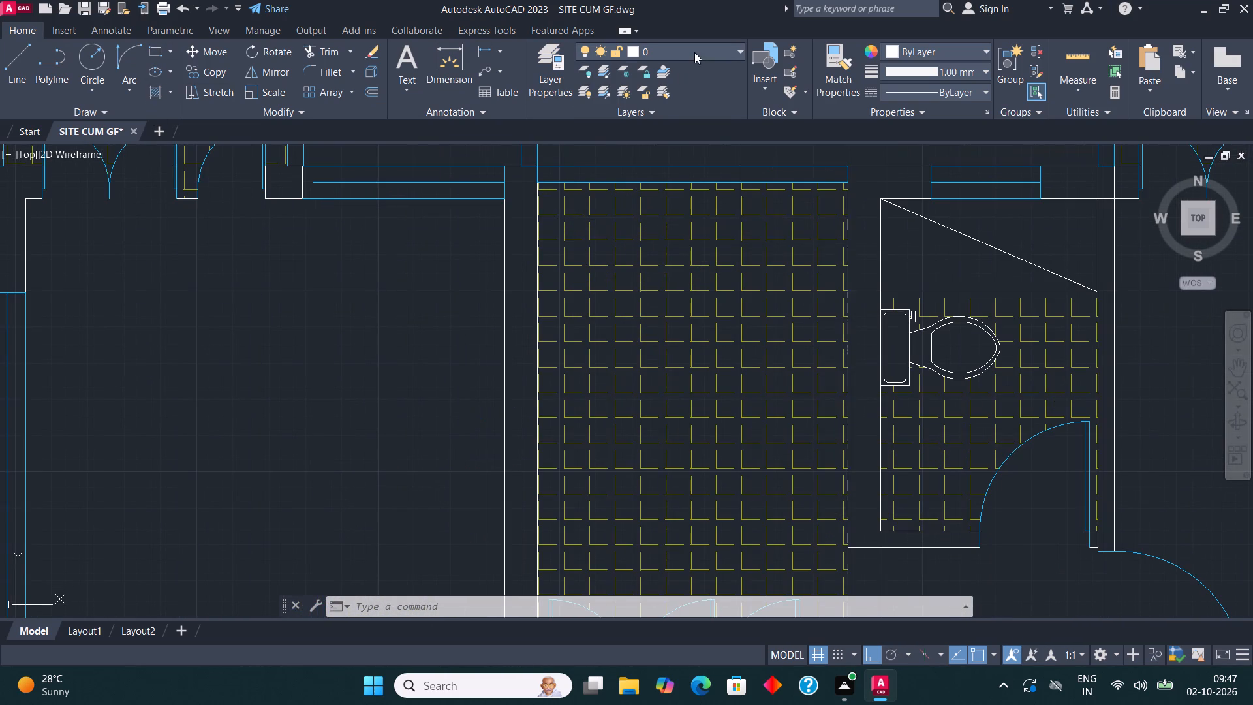
left_click(672, 110)
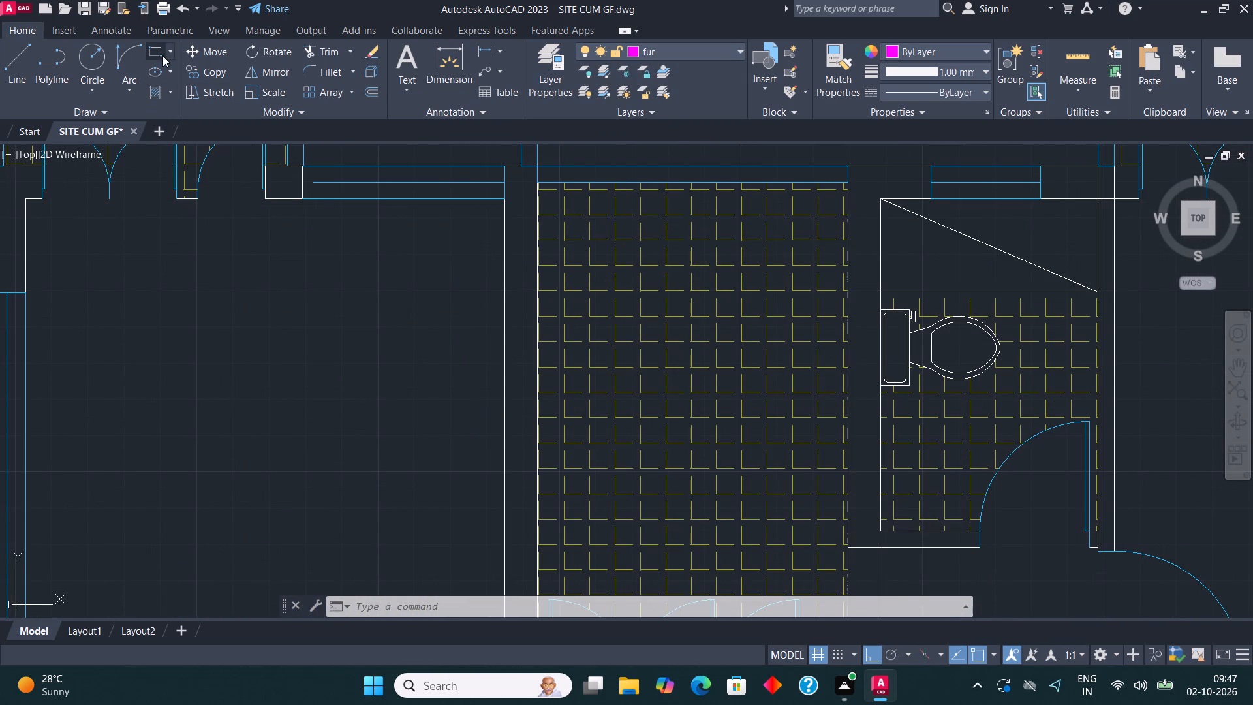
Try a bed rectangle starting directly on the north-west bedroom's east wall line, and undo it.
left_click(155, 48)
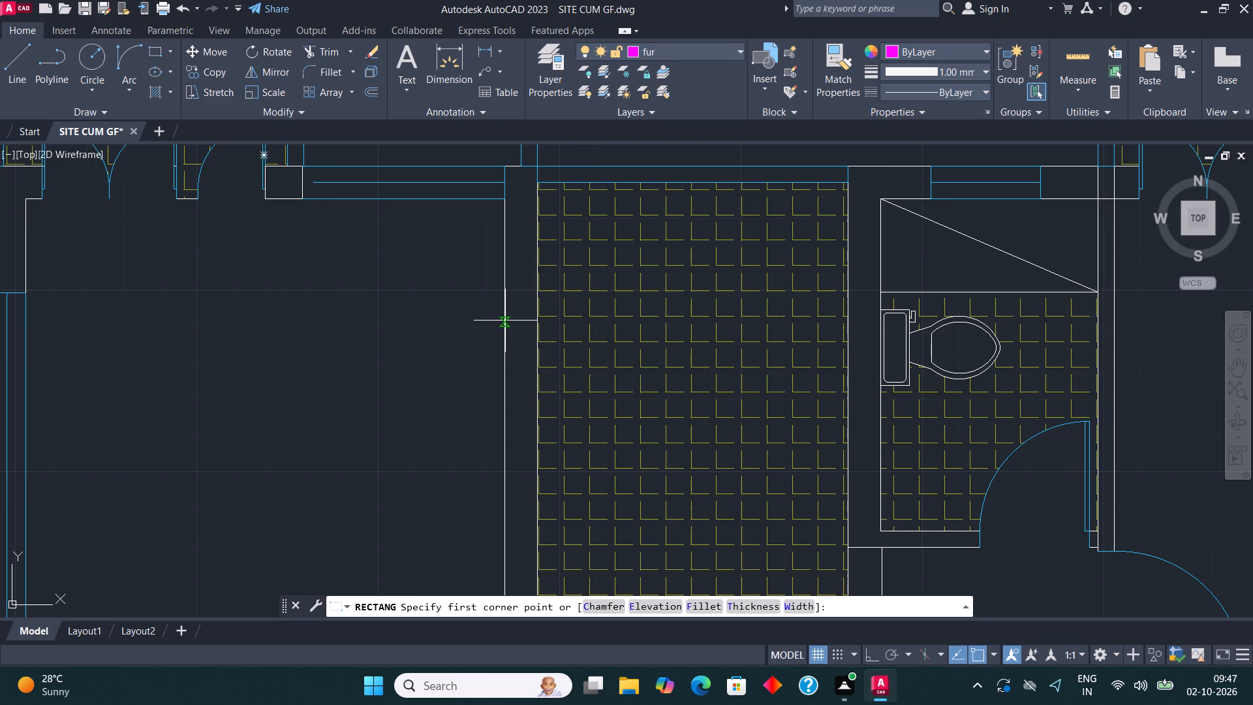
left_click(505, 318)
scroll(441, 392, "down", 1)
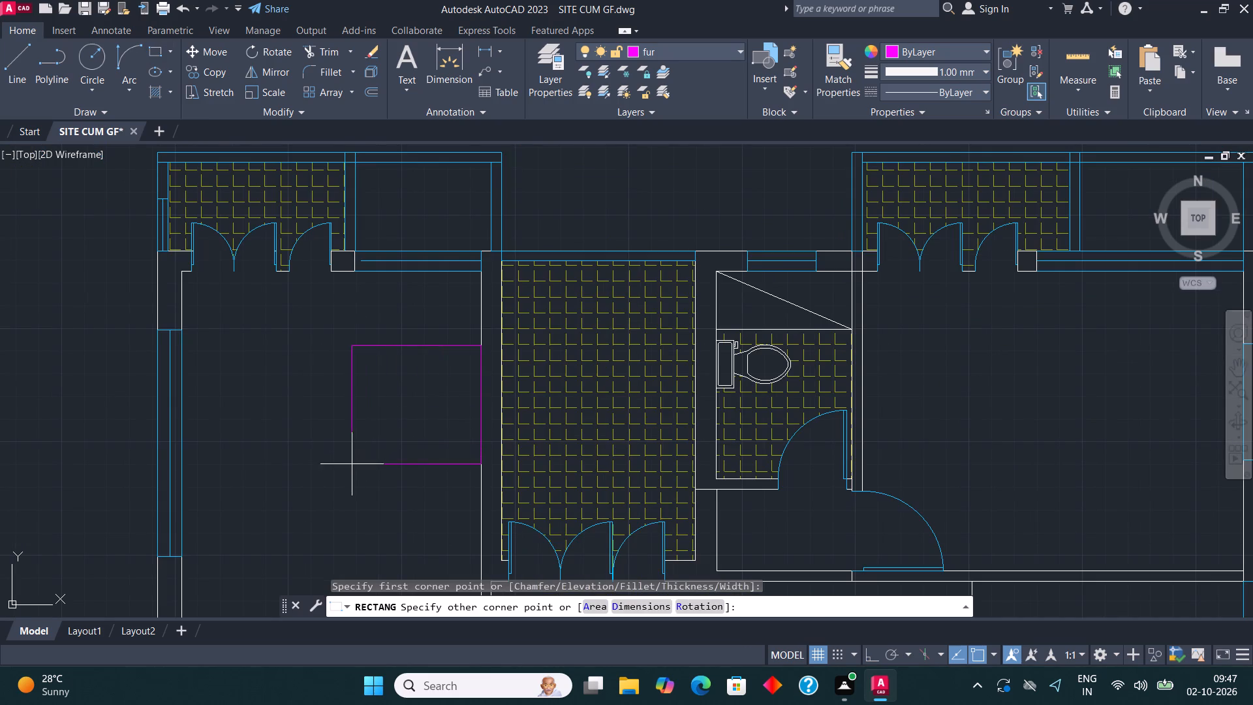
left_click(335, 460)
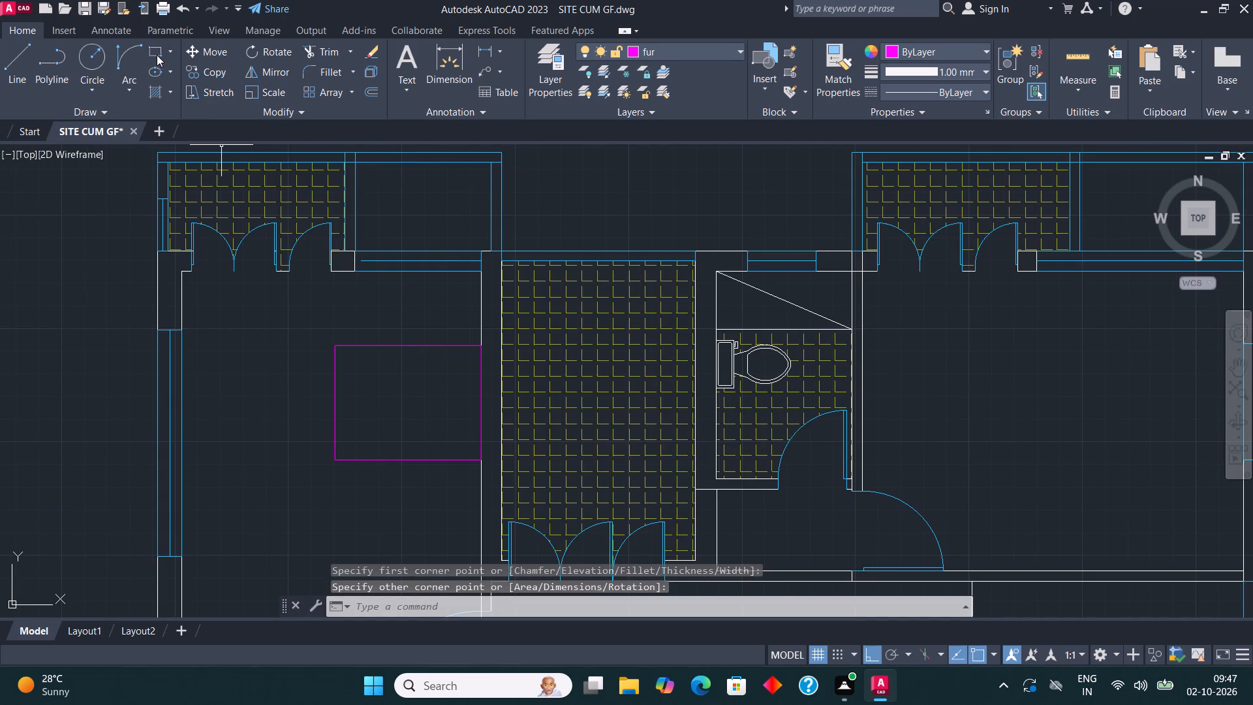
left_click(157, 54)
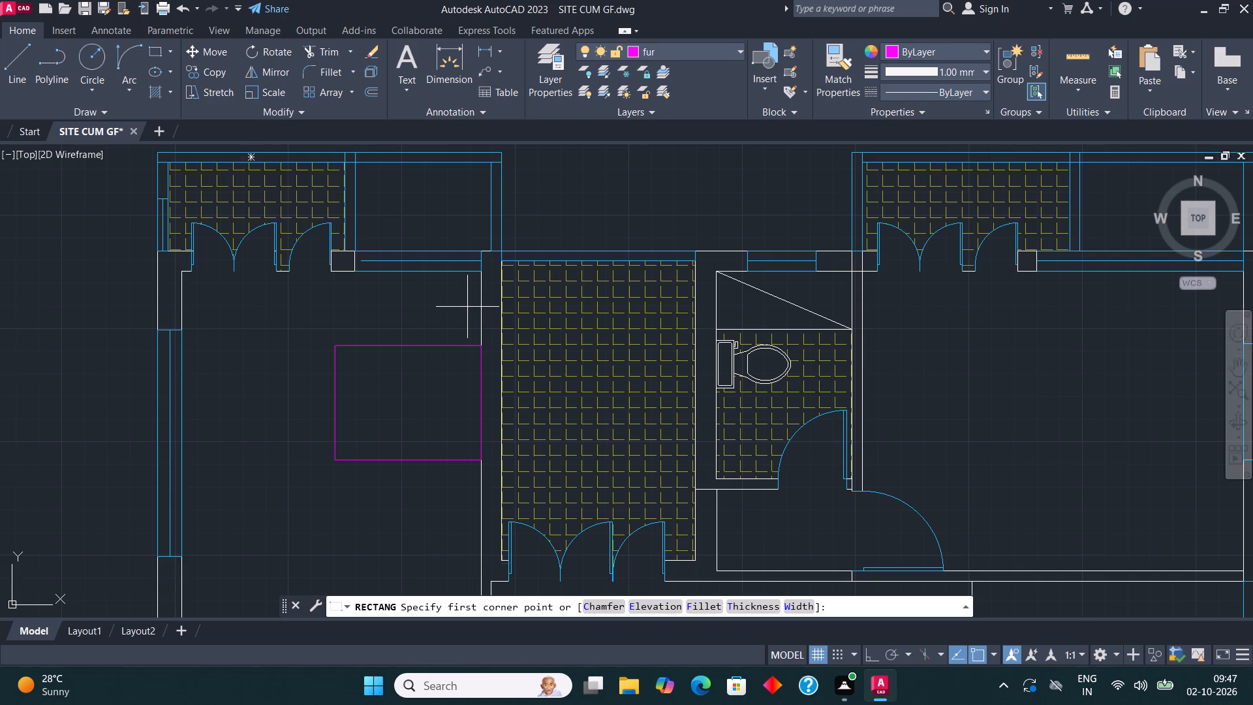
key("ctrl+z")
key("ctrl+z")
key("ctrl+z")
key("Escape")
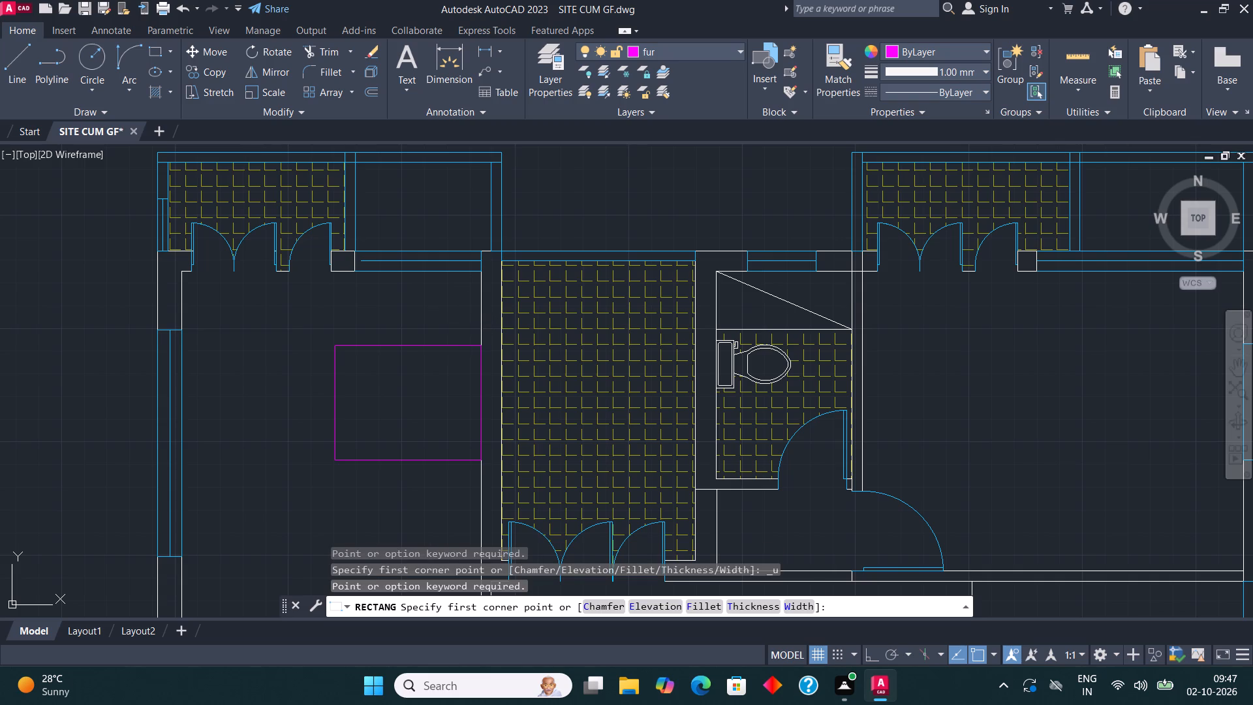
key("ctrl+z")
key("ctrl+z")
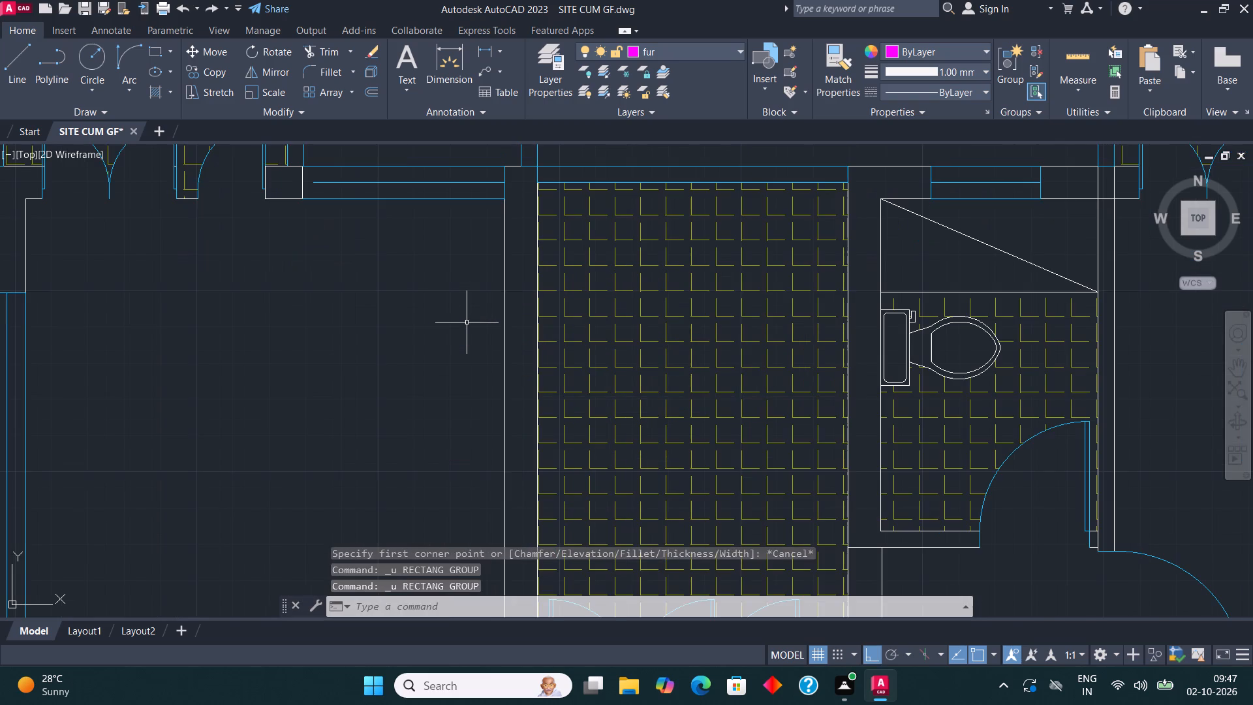
Draw a bed rectangle in the north-west bedroom, set slightly off the east wall and longer in the east-west direction.
left_click(162, 55)
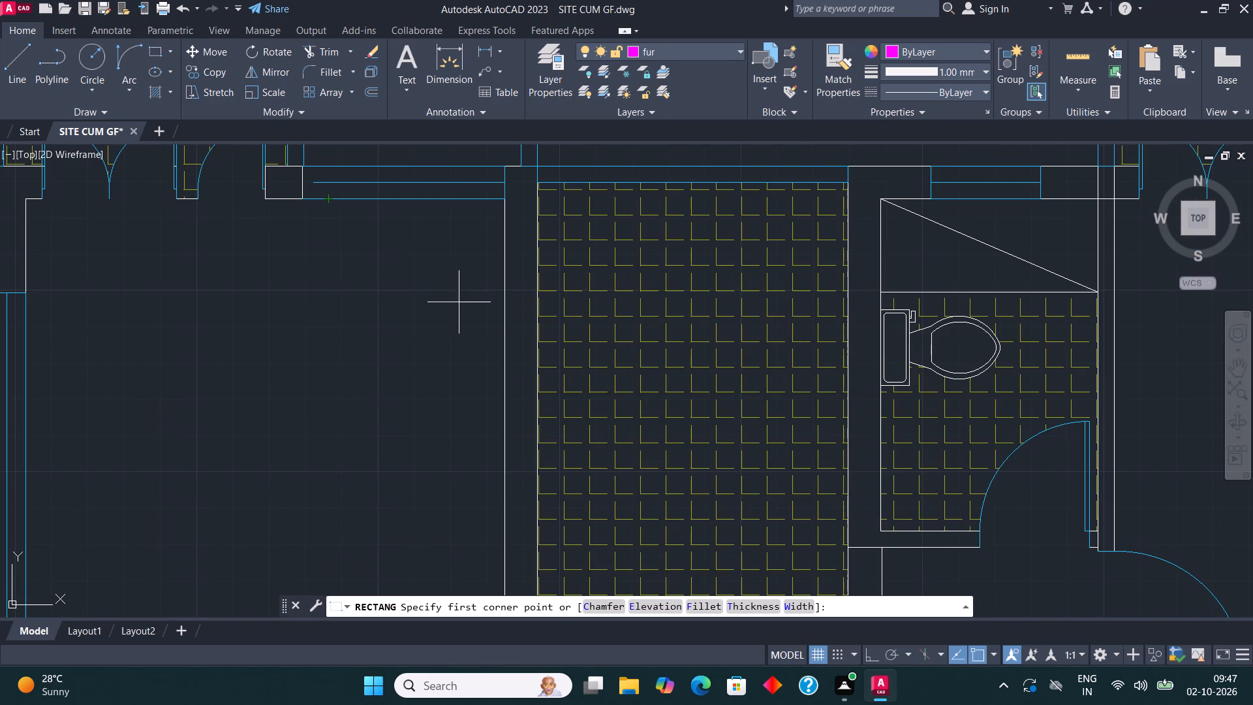
left_click(486, 326)
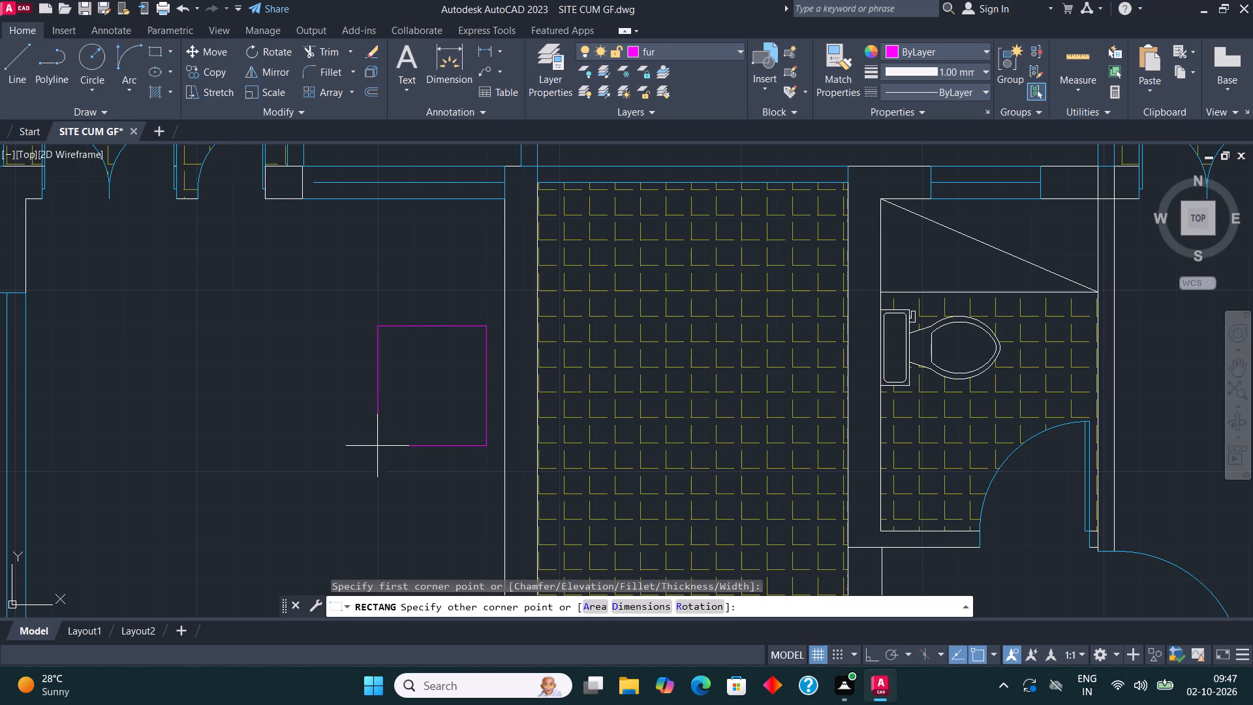
left_click(313, 445)
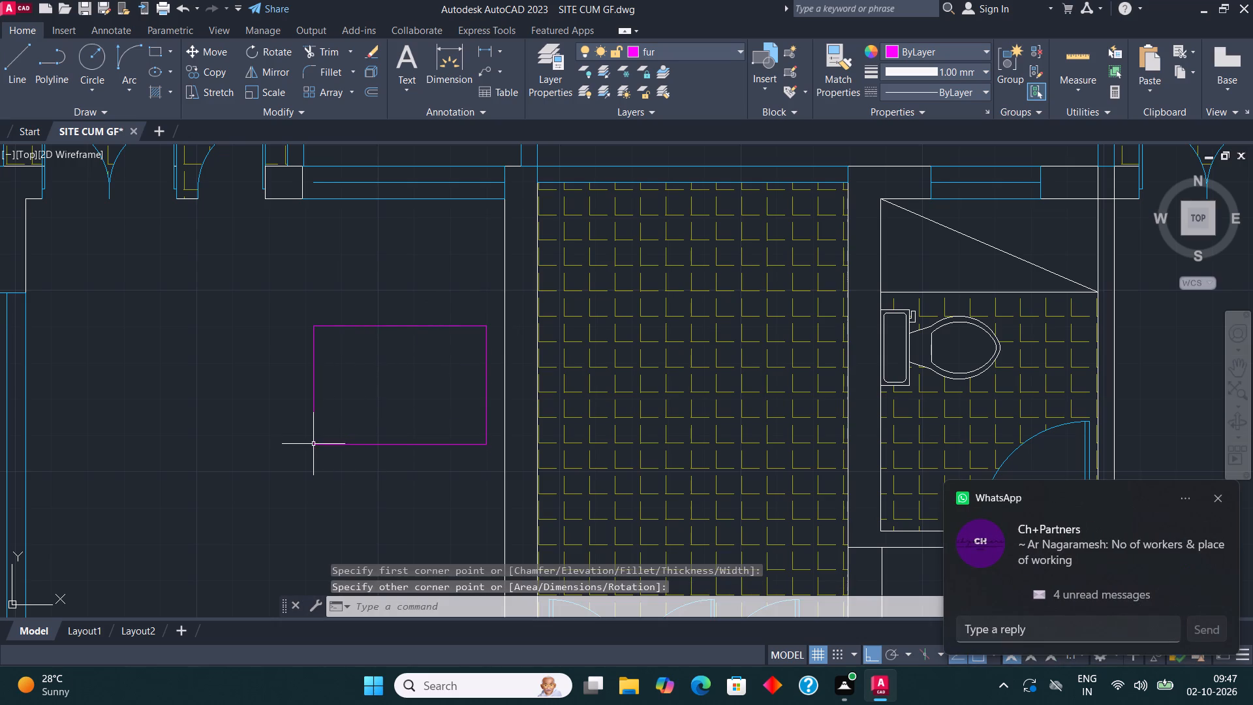
middle_click_drag(442, 330, 415, 353)
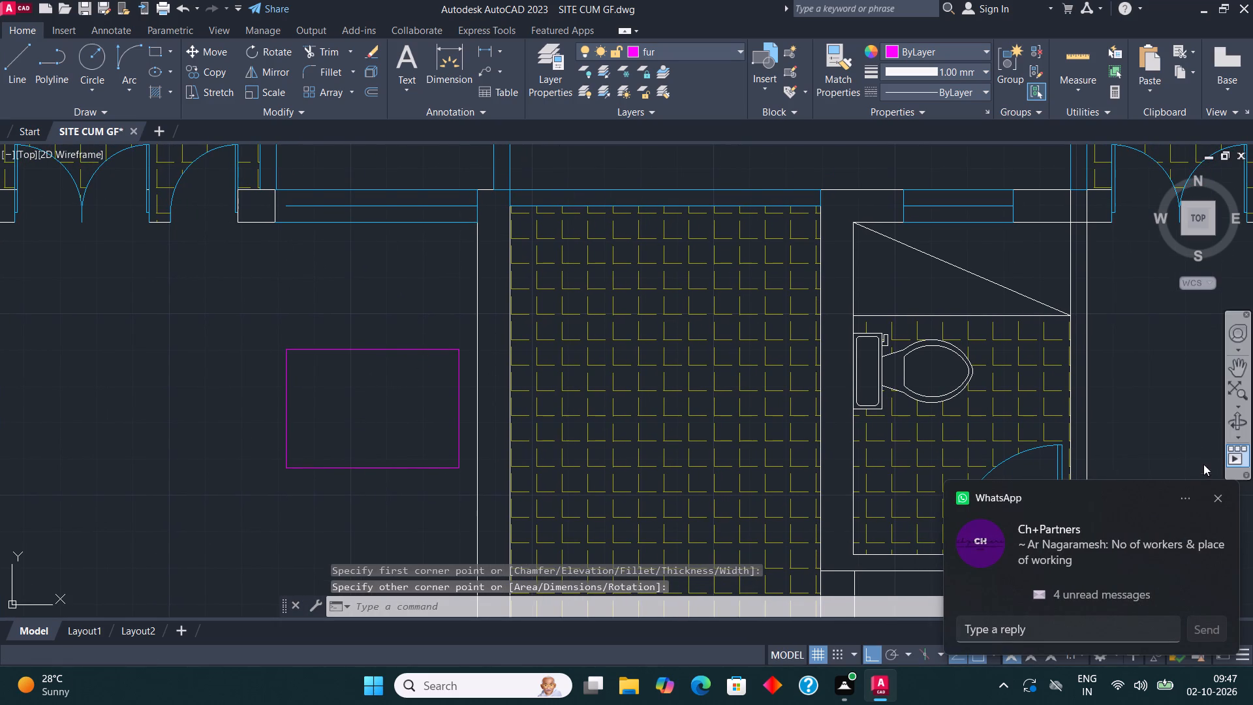
left_click(1214, 495)
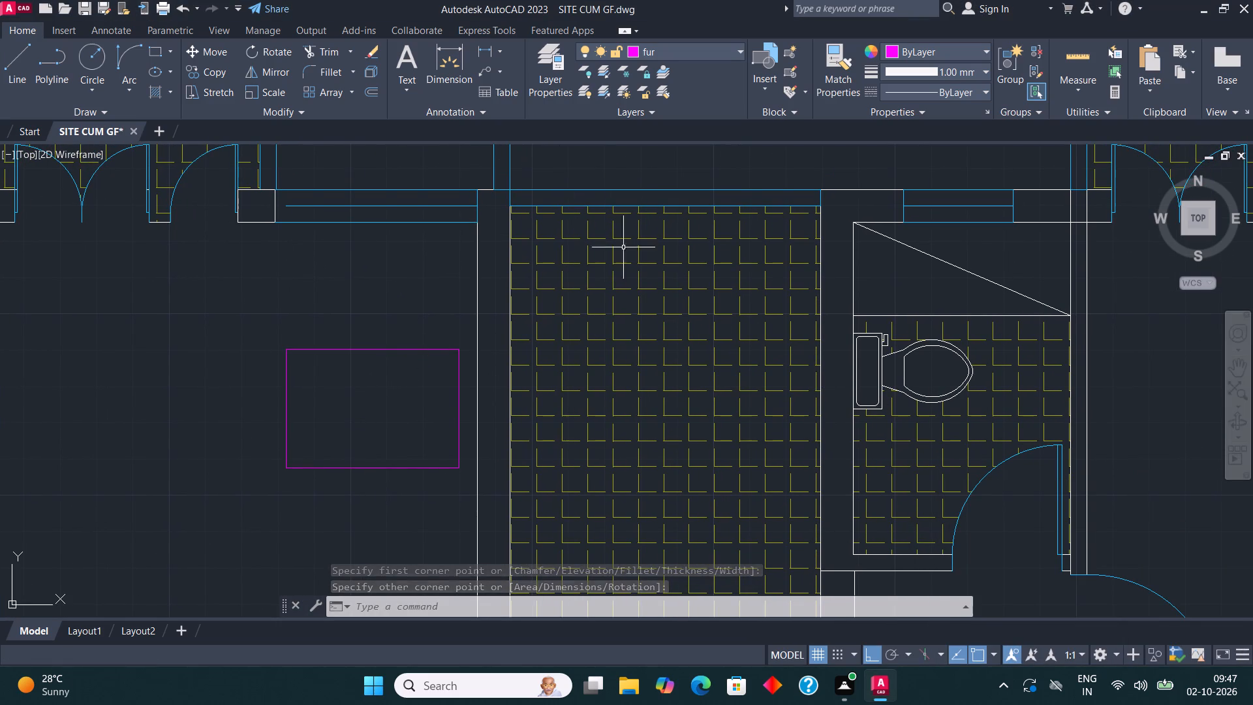
Draw a small square side table on the north side of the bed, starting from the bed's north-east corner.
left_click(152, 48)
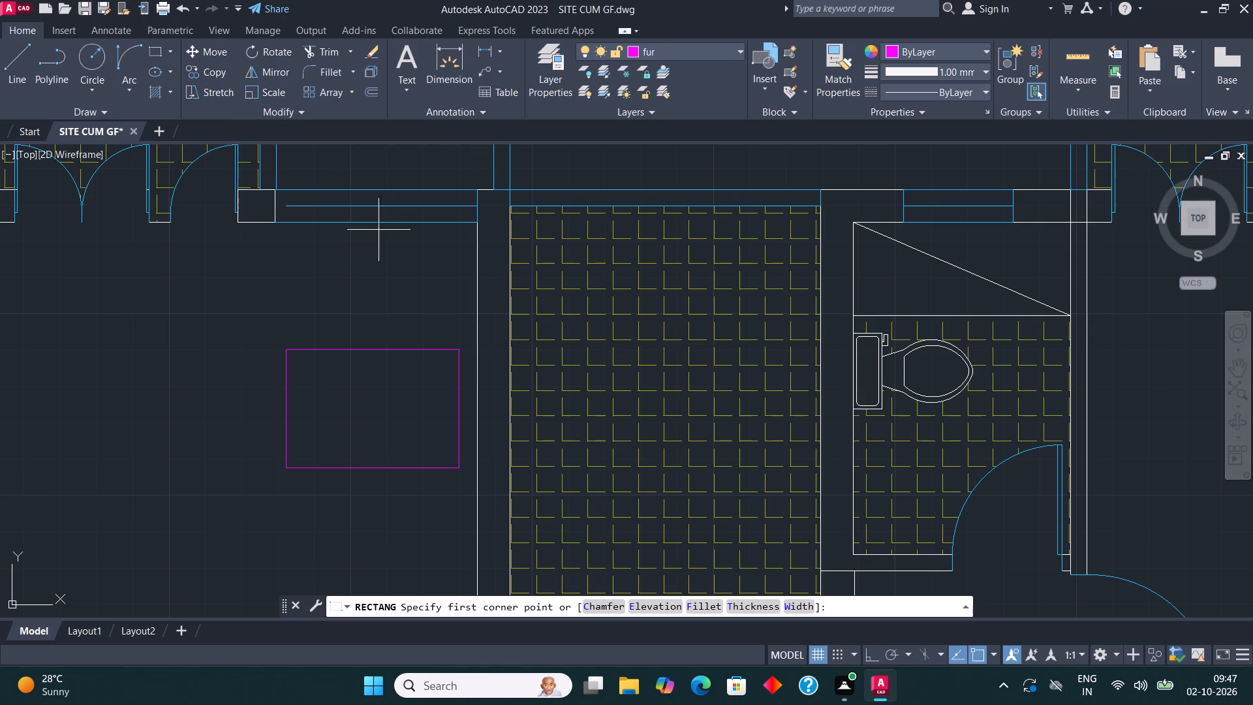
scroll(420, 287, "up", 1)
left_click(475, 384)
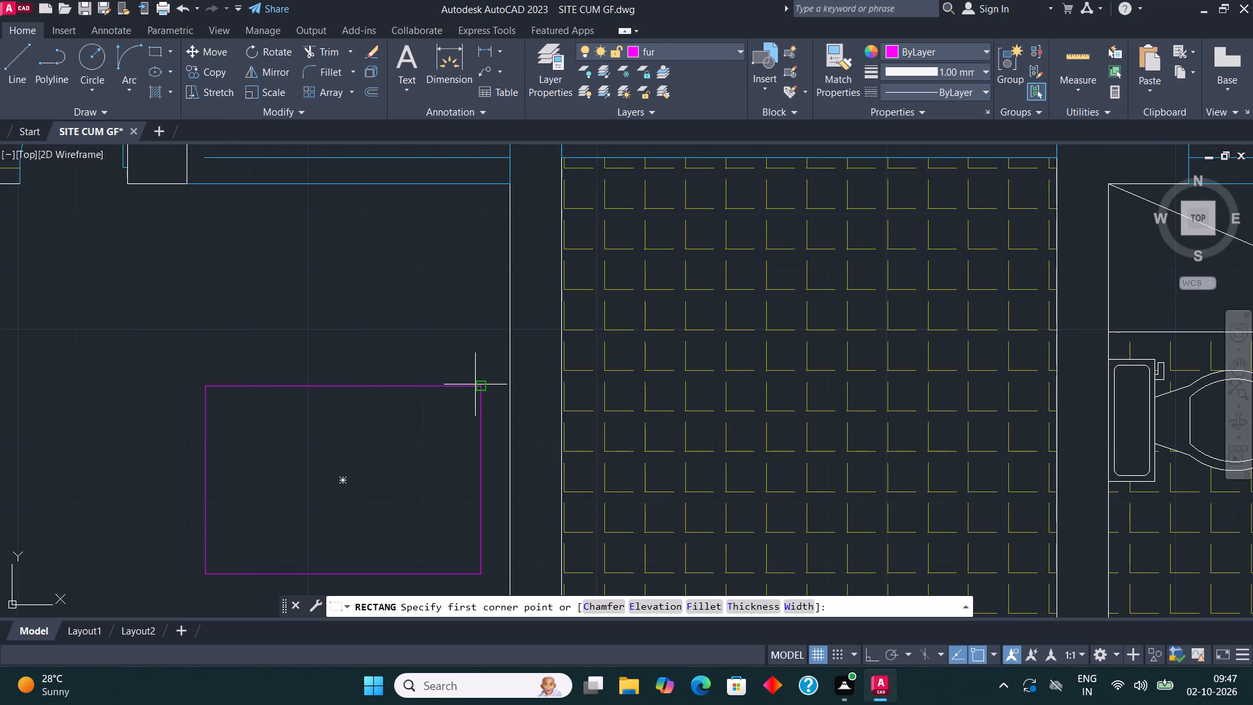
left_click(406, 311)
Copy the side table square to the bed's south side, aligned with its south-east corner.
left_click(414, 310)
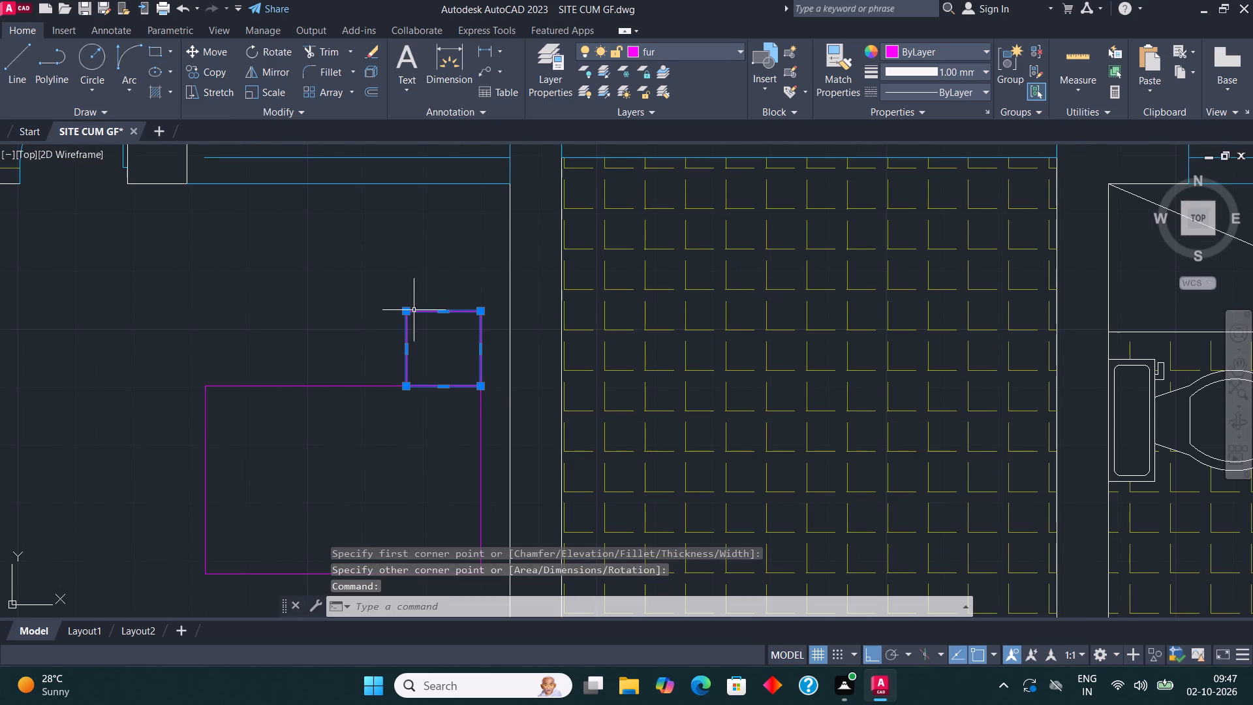
left_click(223, 72)
scroll(421, 149, "down", 2)
scroll(448, 195, "up", 1)
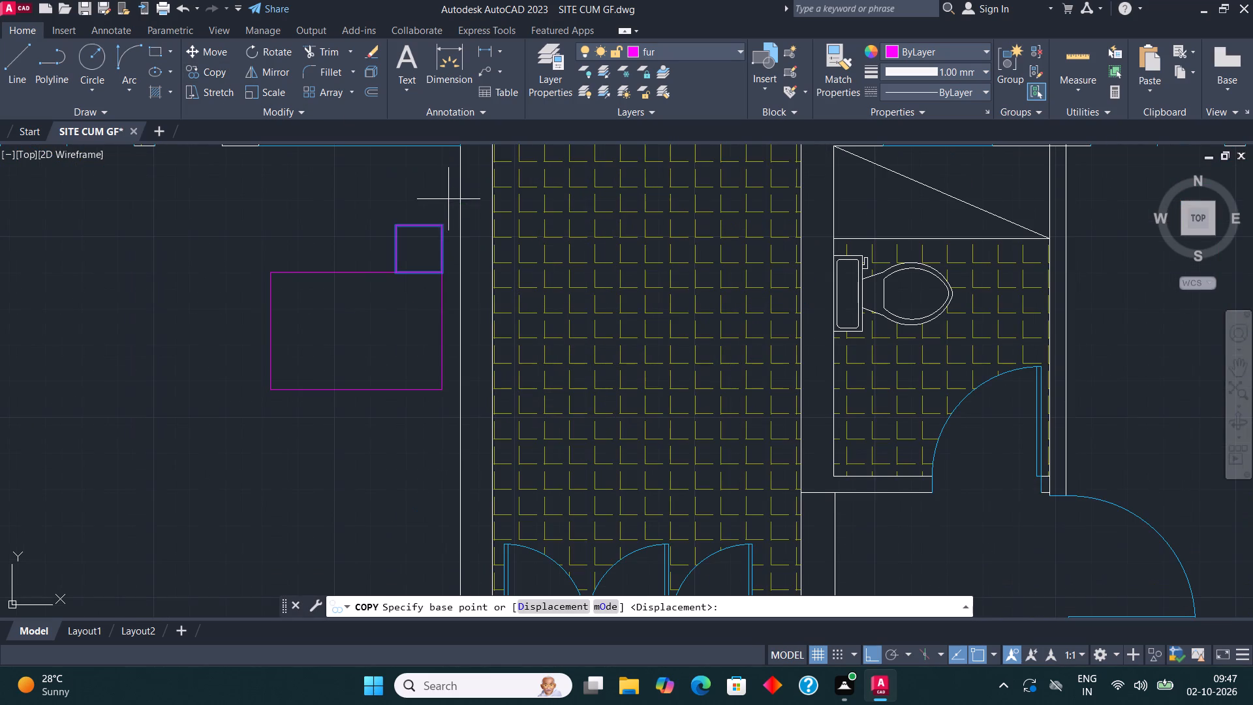
left_click(440, 225)
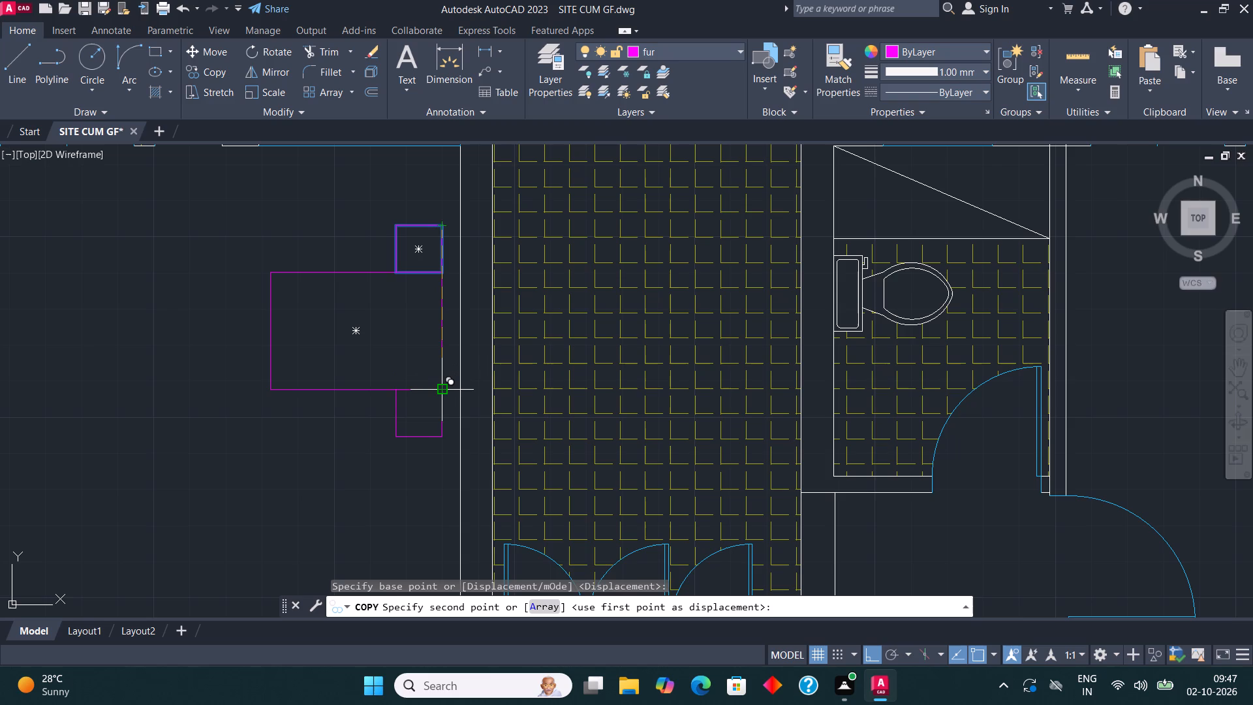
left_click(445, 387)
key("Escape")
middle_click_drag(495, 310, 427, 307)
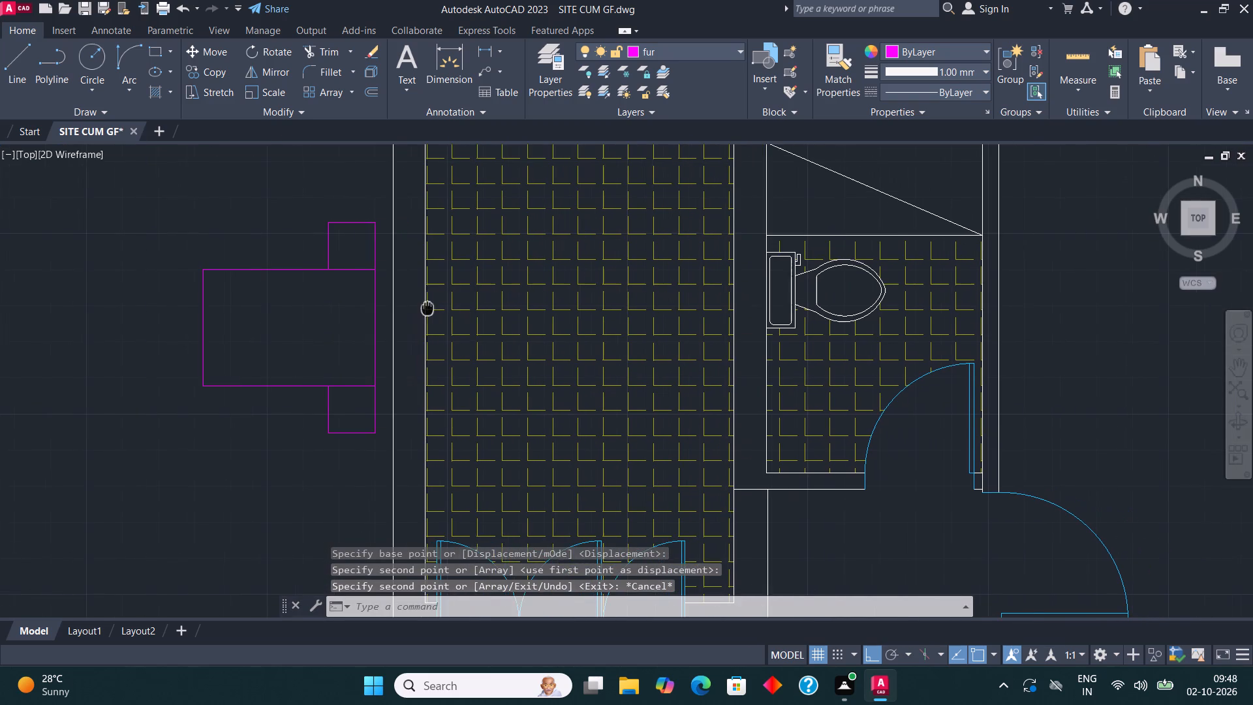
middle_click_drag(427, 307, 427, 305)
scroll(352, 337, "up", 1)
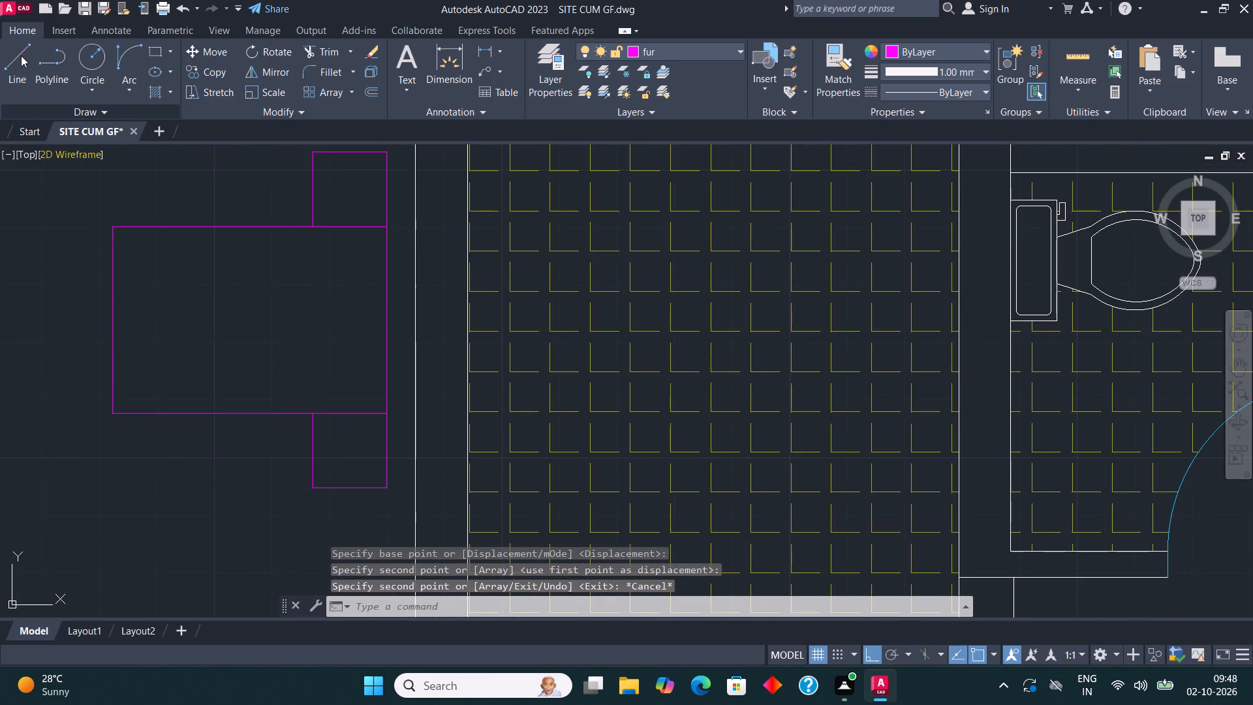
Draw a pillow rectangle inside the north-east corner of the bed, set in slightly from the bed's edges.
left_click(155, 50)
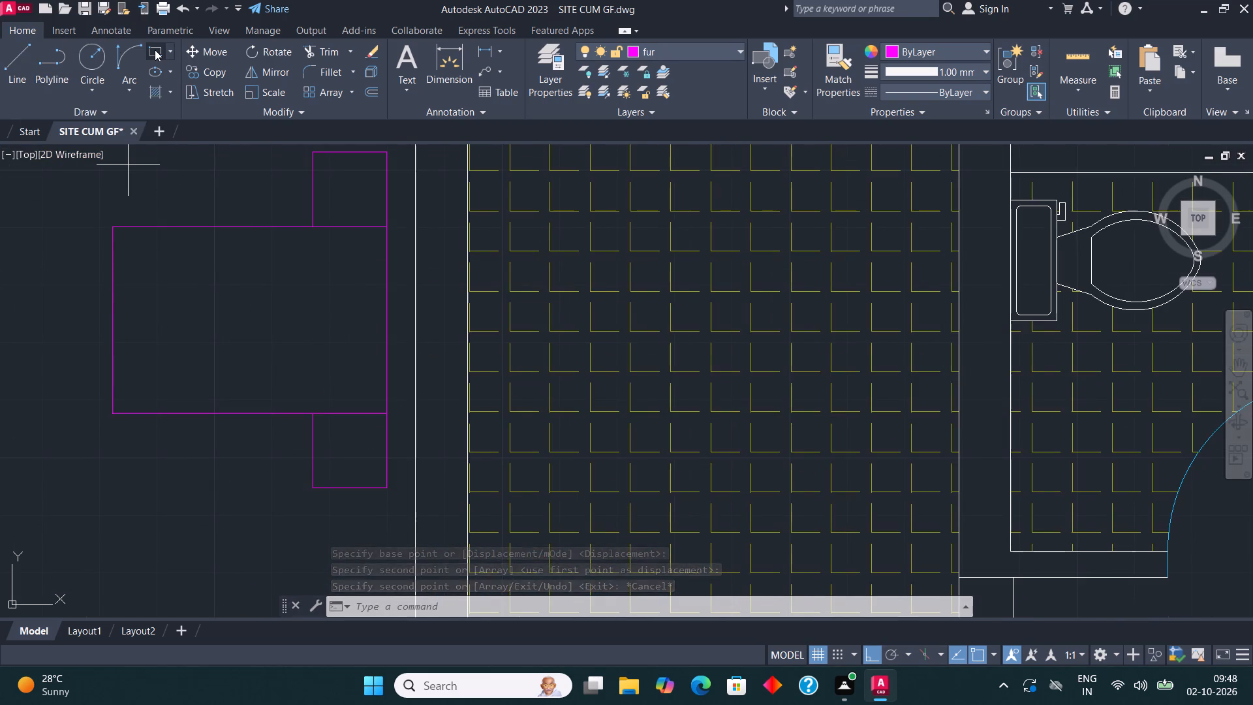
left_click(368, 242)
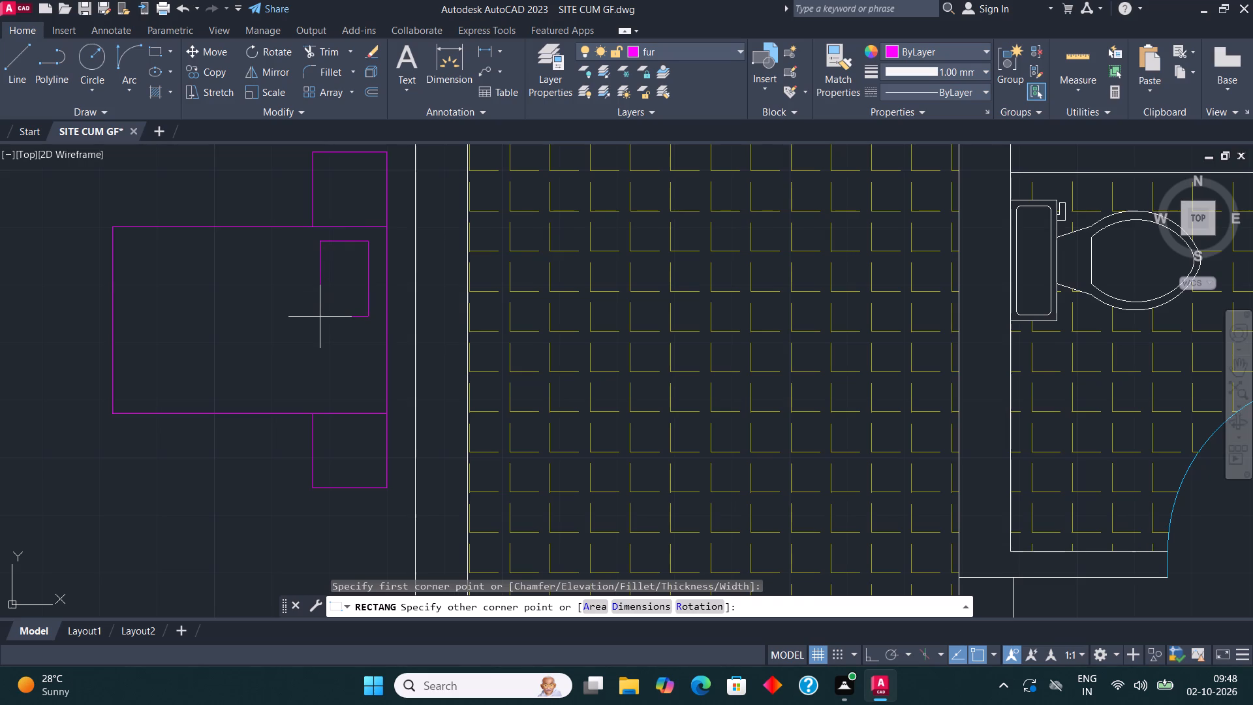
left_click(320, 317)
Copy the pillow rectangle straight south by about 1'-2" to make the second pillow on the bed.
left_click(319, 290)
left_click(215, 70)
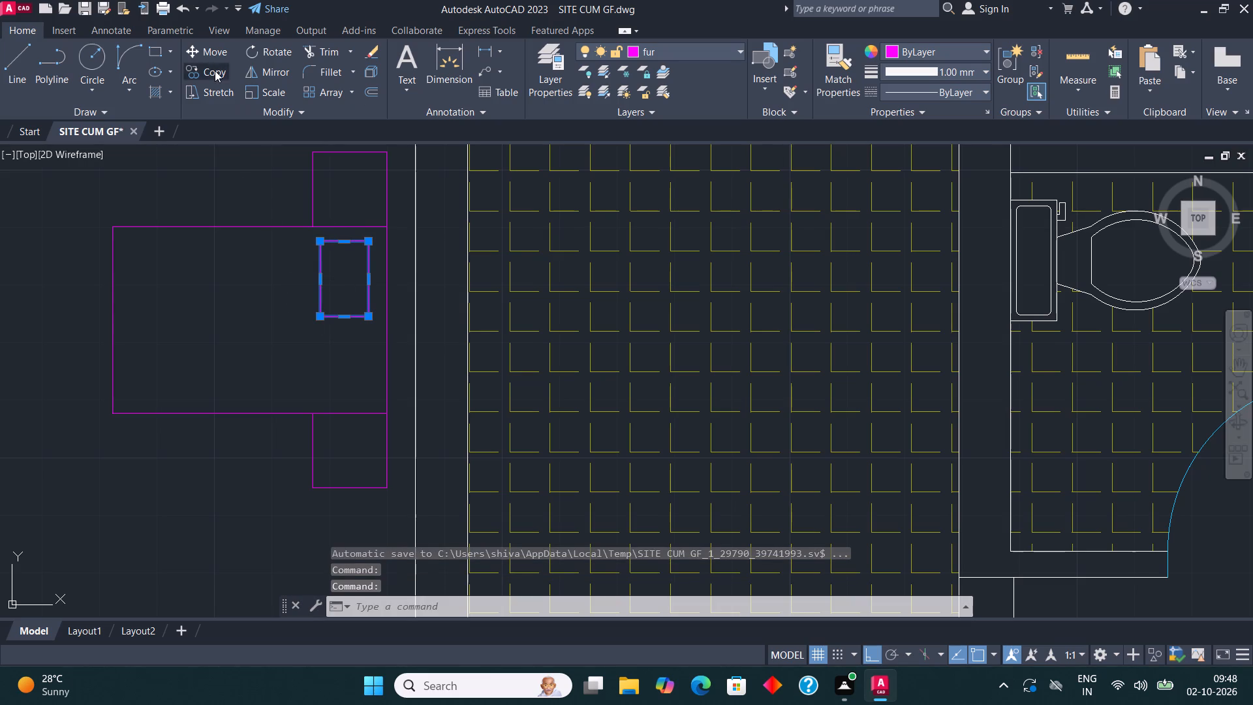
left_click(347, 283)
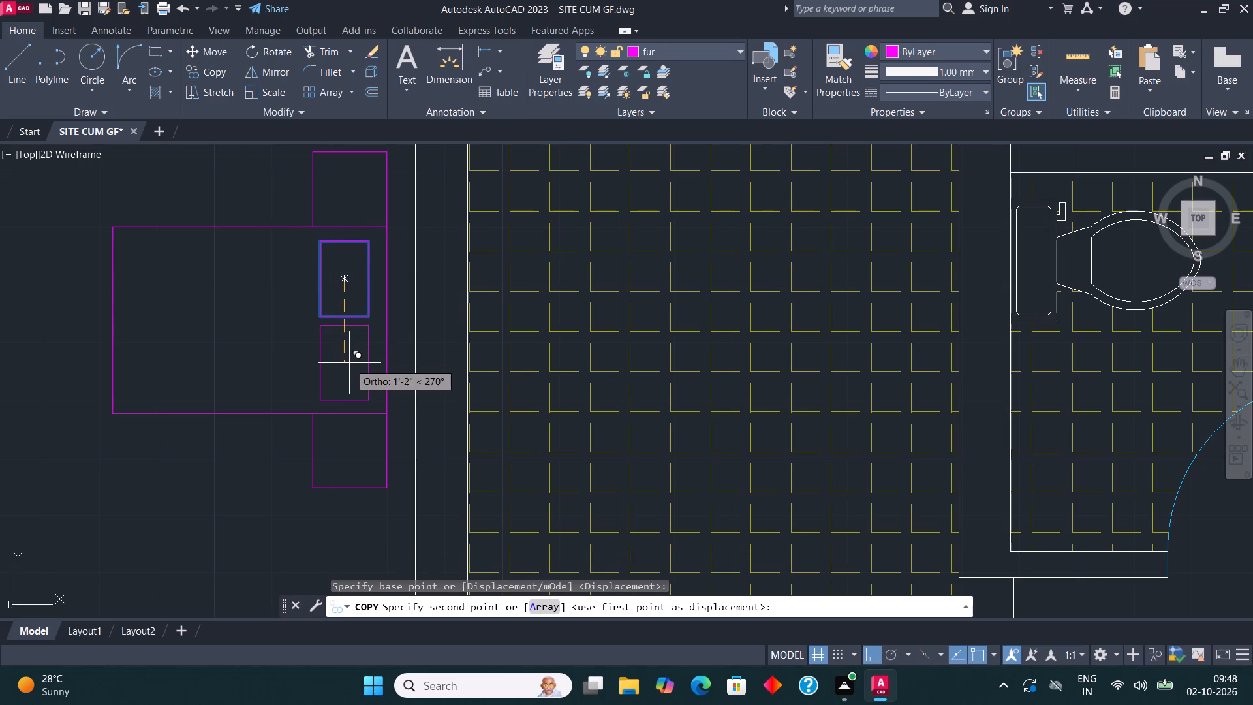
left_click(350, 362)
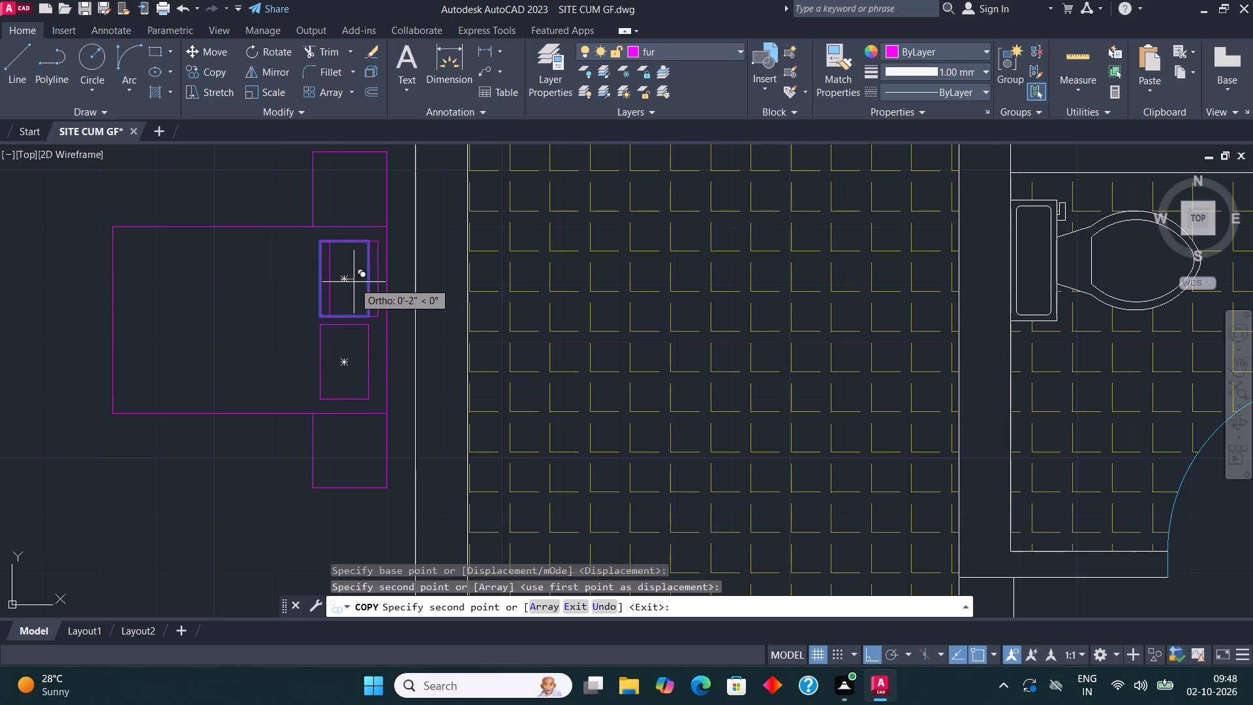
key("Escape")
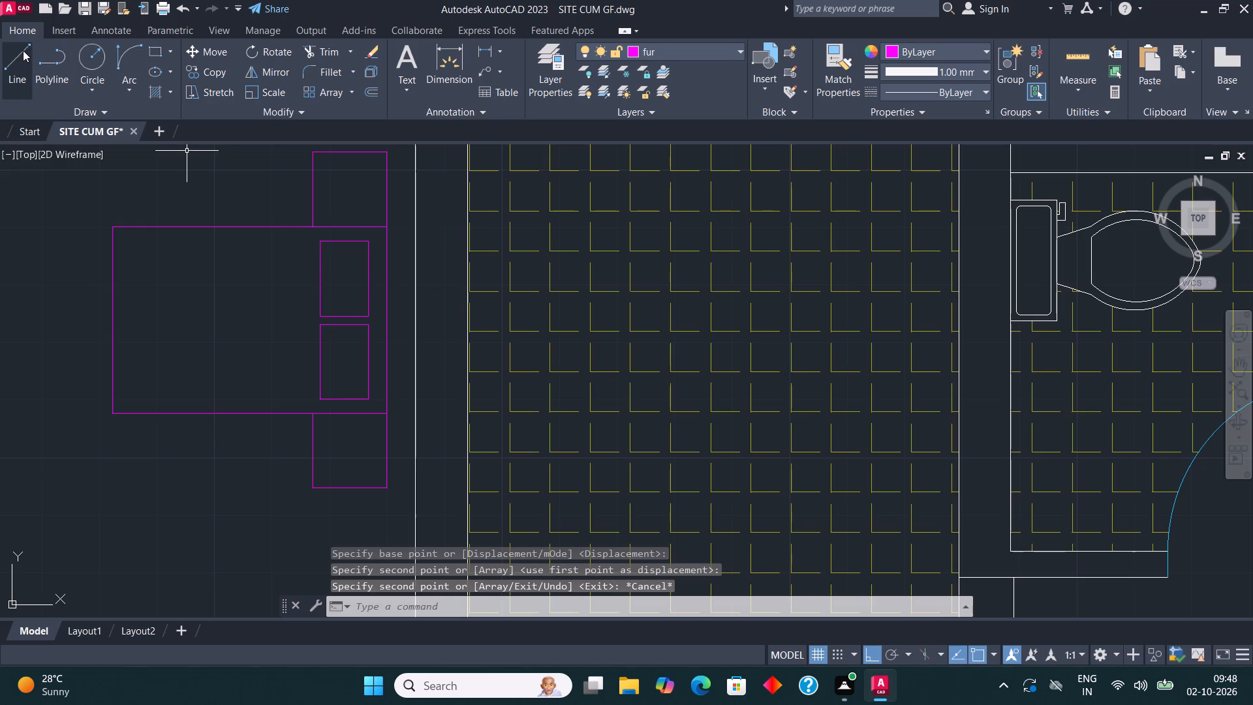
Draw the blanket edge west of the pillows from the bed's north edge, ending in a triangular folded corner at the south edge.
left_click(23, 50)
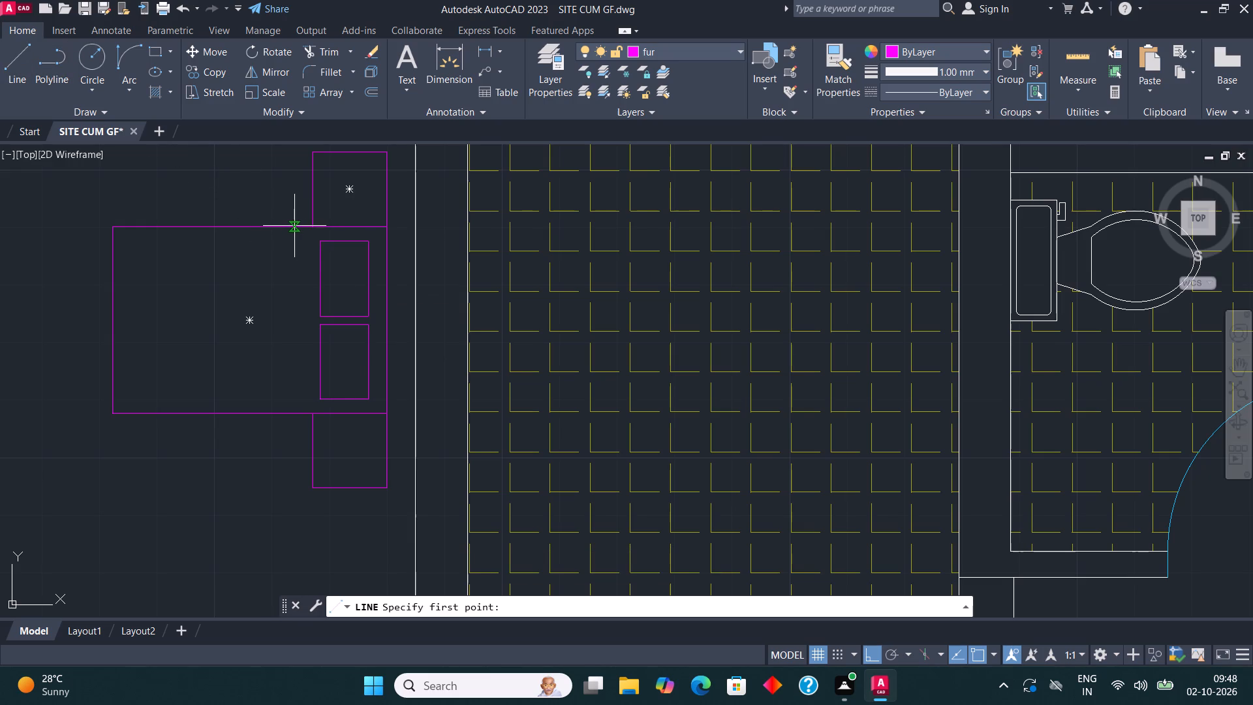
left_click(296, 226)
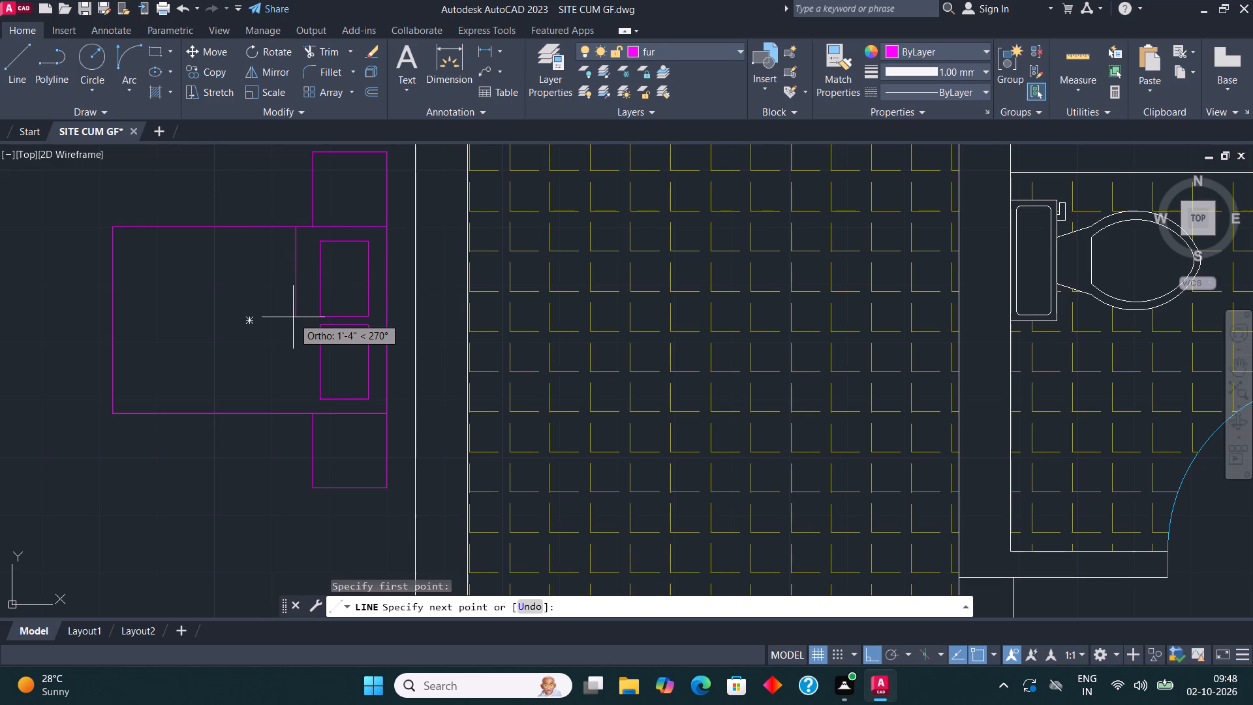
left_click(293, 343)
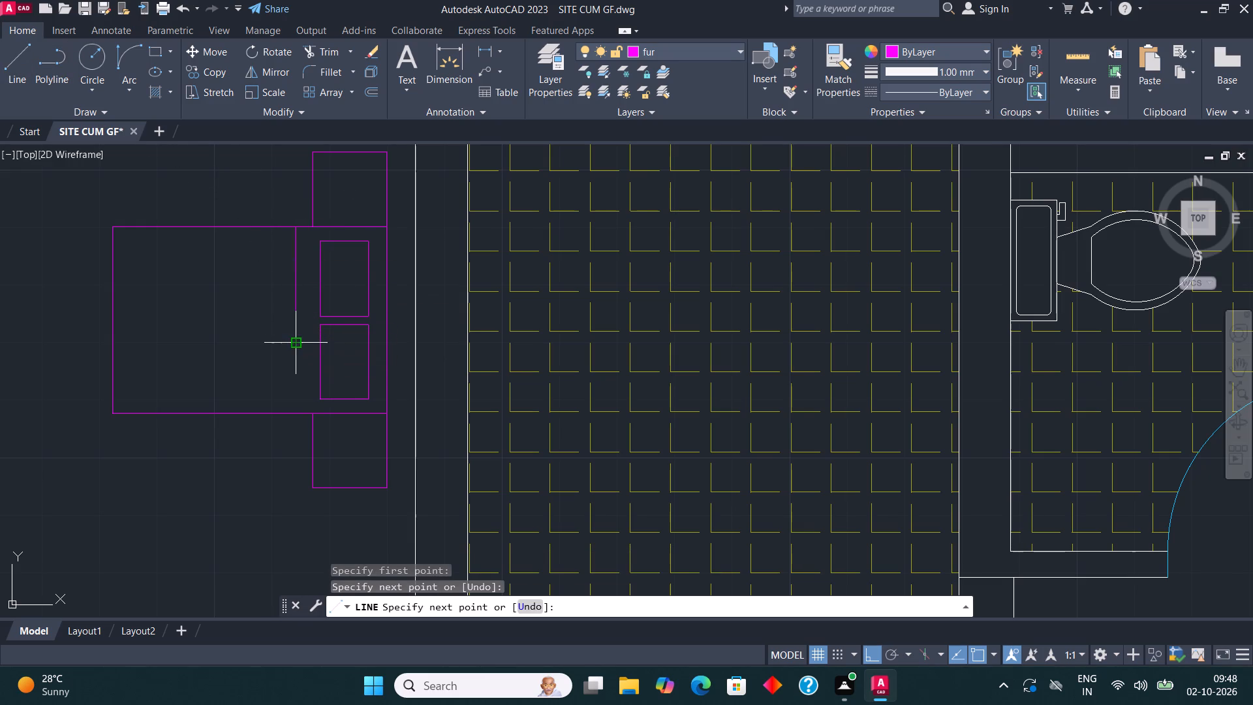
left_click(247, 339)
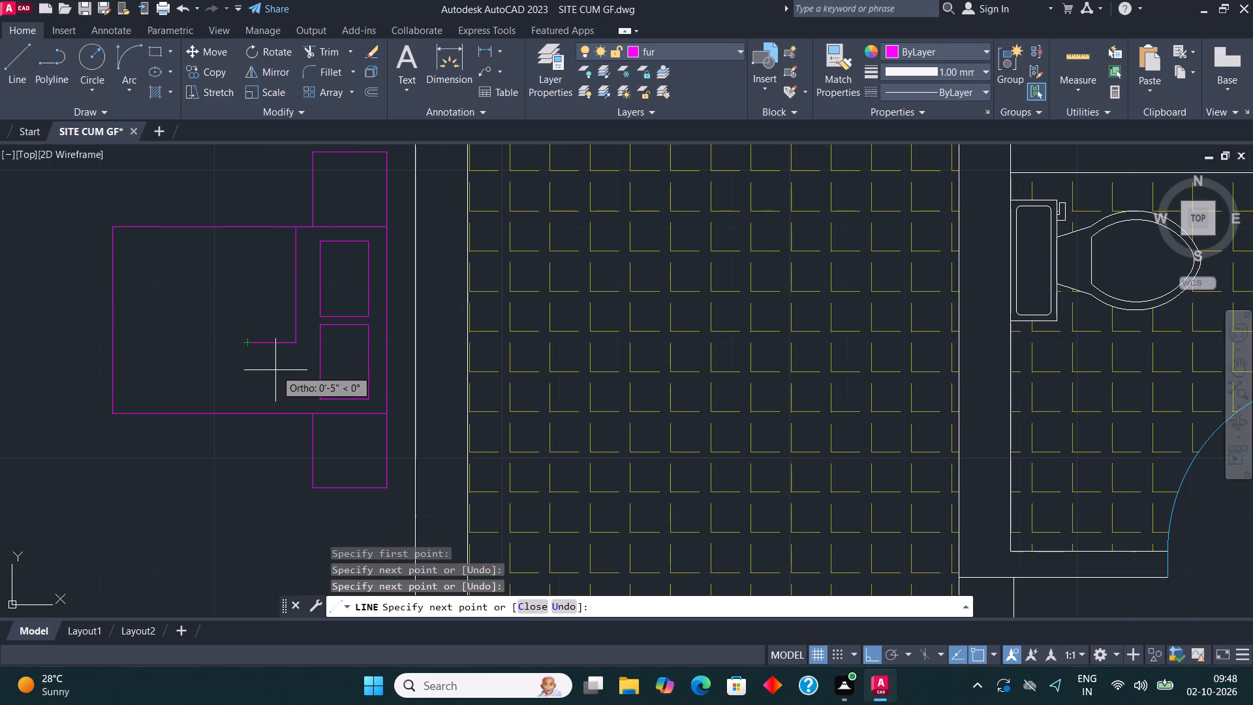
left_click(251, 412)
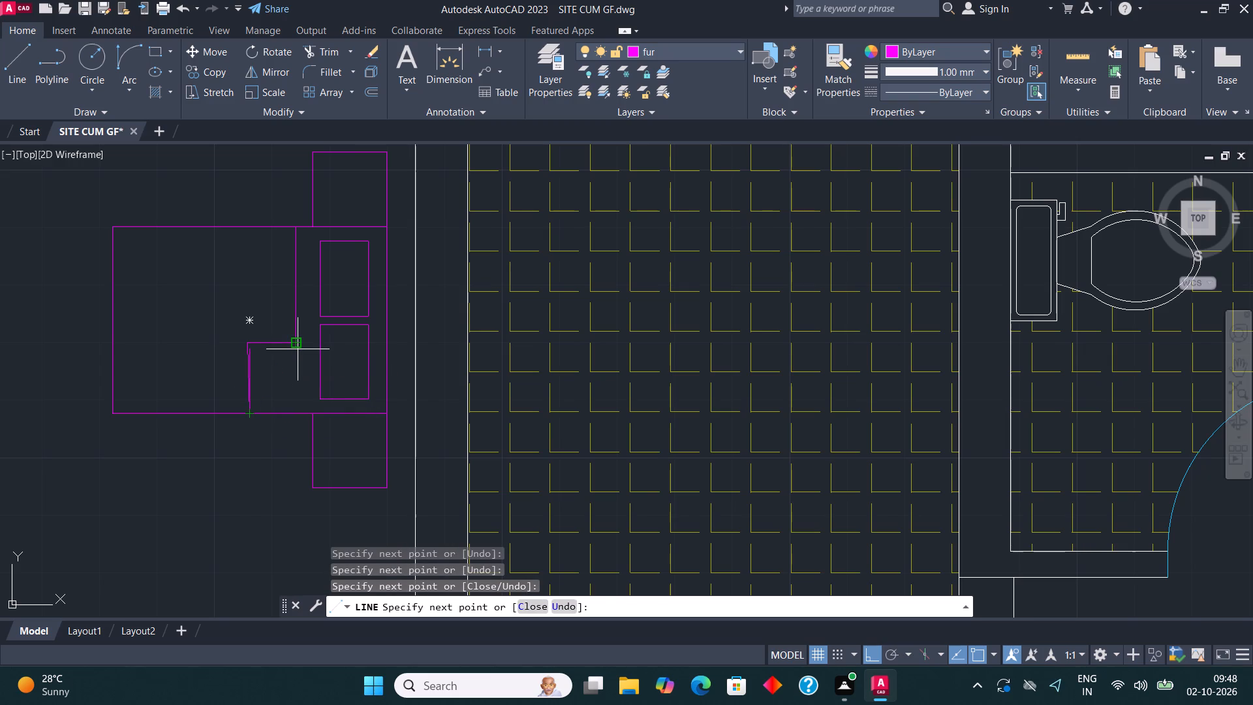
key("F8")
left_click(297, 346)
key("Escape")
Draw a wardrobe rectangle in the bedroom's south-west corner, from the west wall to the end of the south wall at the toilet door.
scroll(358, 386, "down", 1)
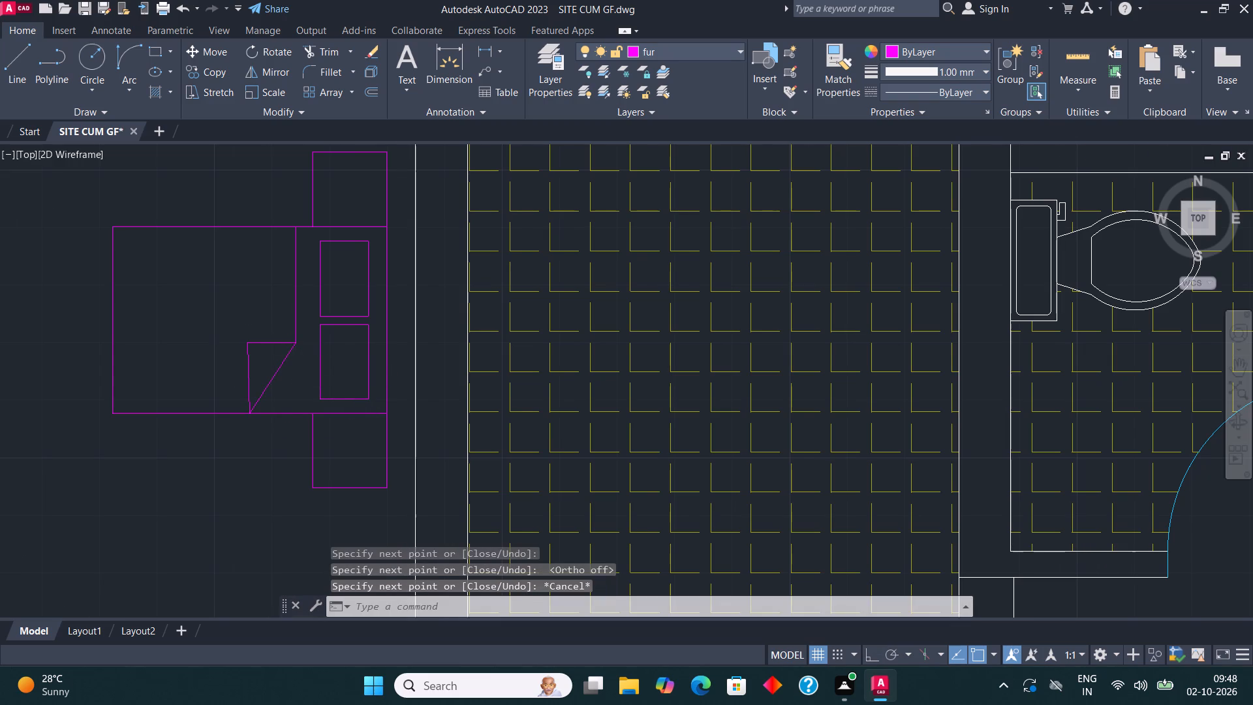
scroll(332, 346, "down", 2)
middle_click_drag(431, 373, 484, 383)
scroll(287, 413, "down", 1)
scroll(264, 501, "up", 2)
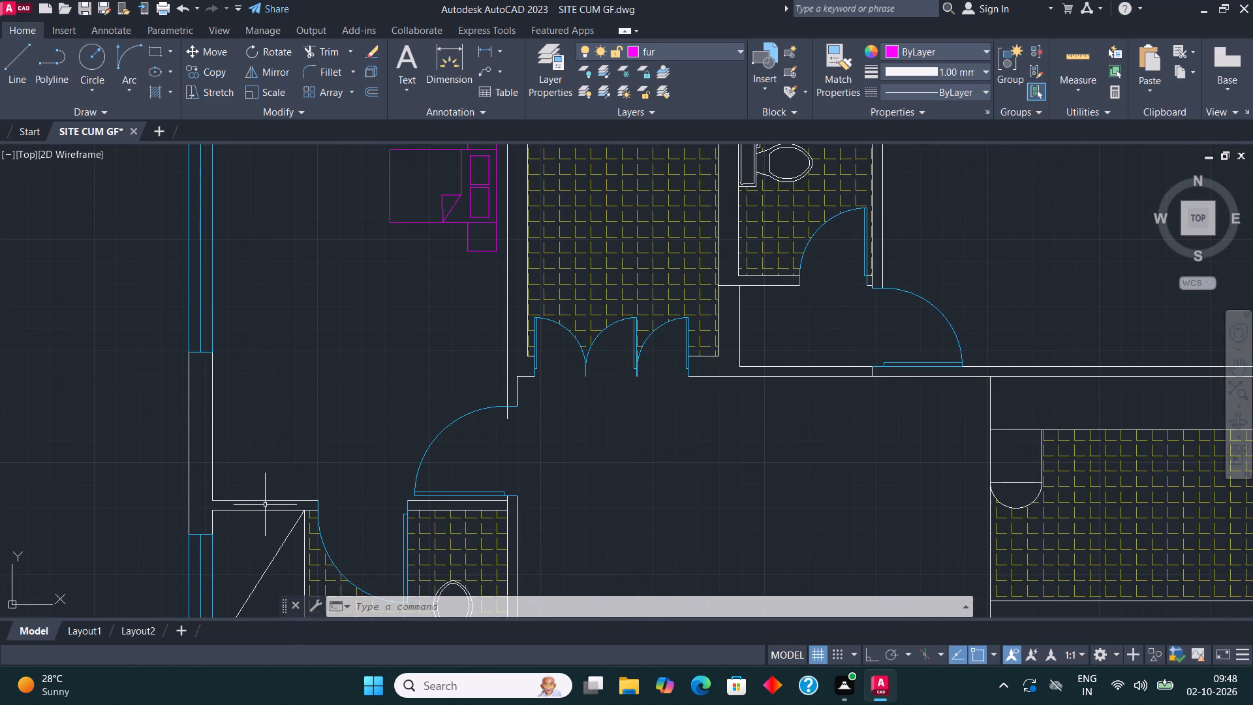
middle_click_drag(281, 482, 291, 413)
scroll(290, 412, "up", 1)
left_click(157, 48)
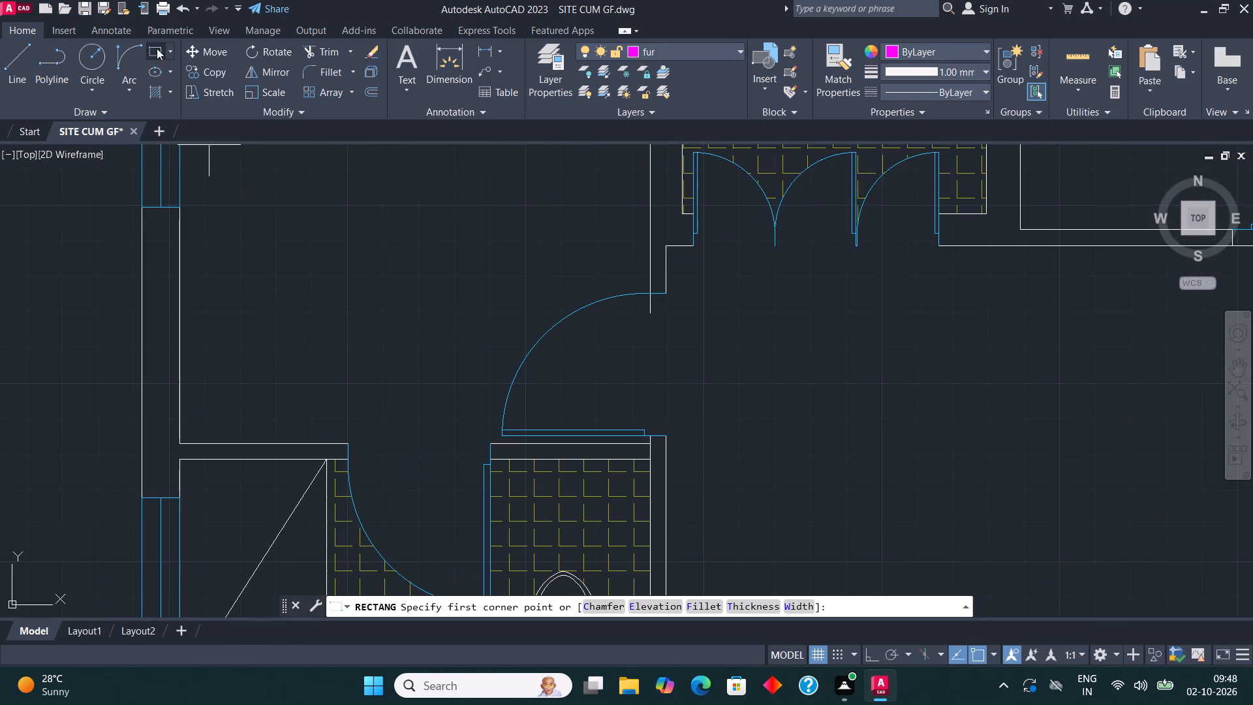
left_click(347, 440)
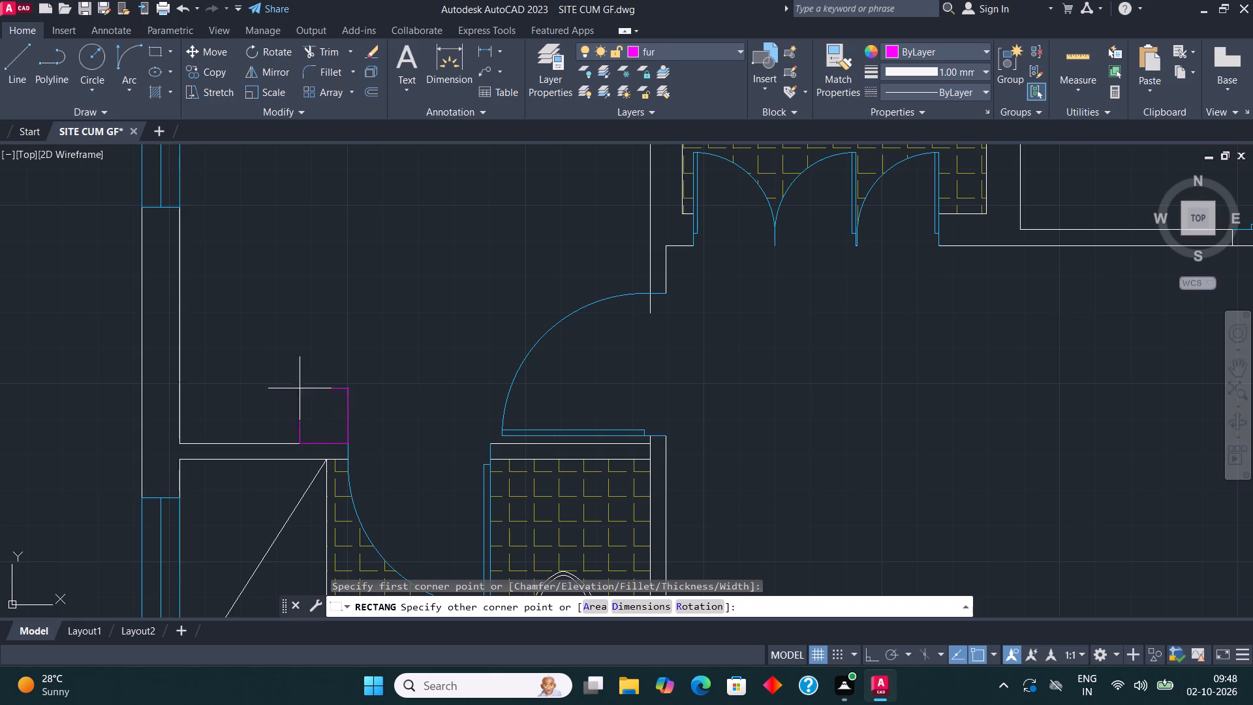
left_click(177, 361)
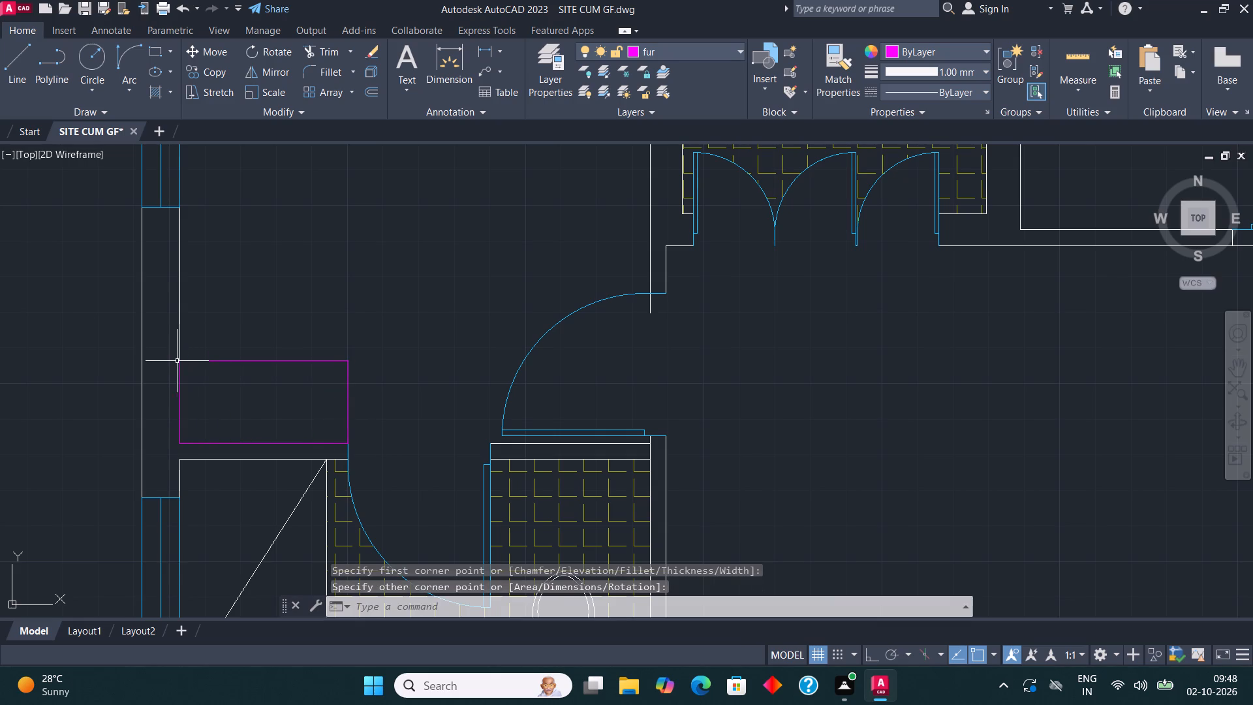
Draw a horizontal hanging rod line about 3' long along the middle of the wardrobe, short of both ends.
left_click(12, 61)
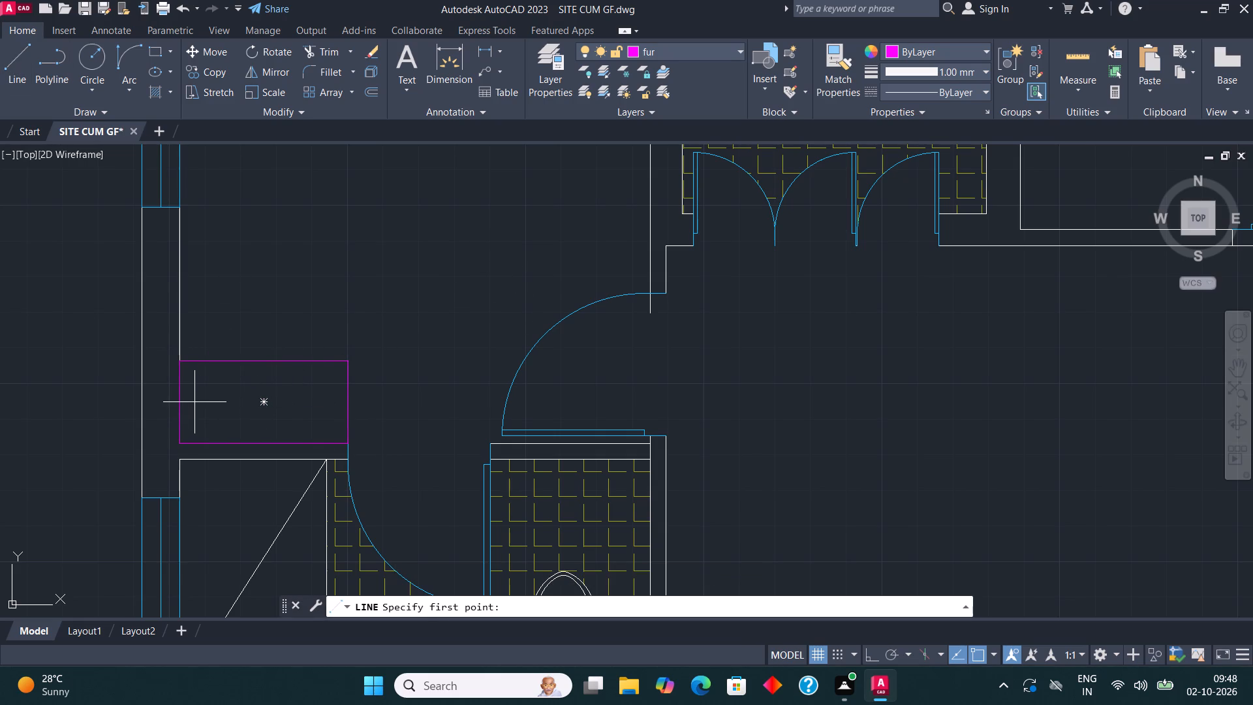
left_click(194, 401)
key("F8")
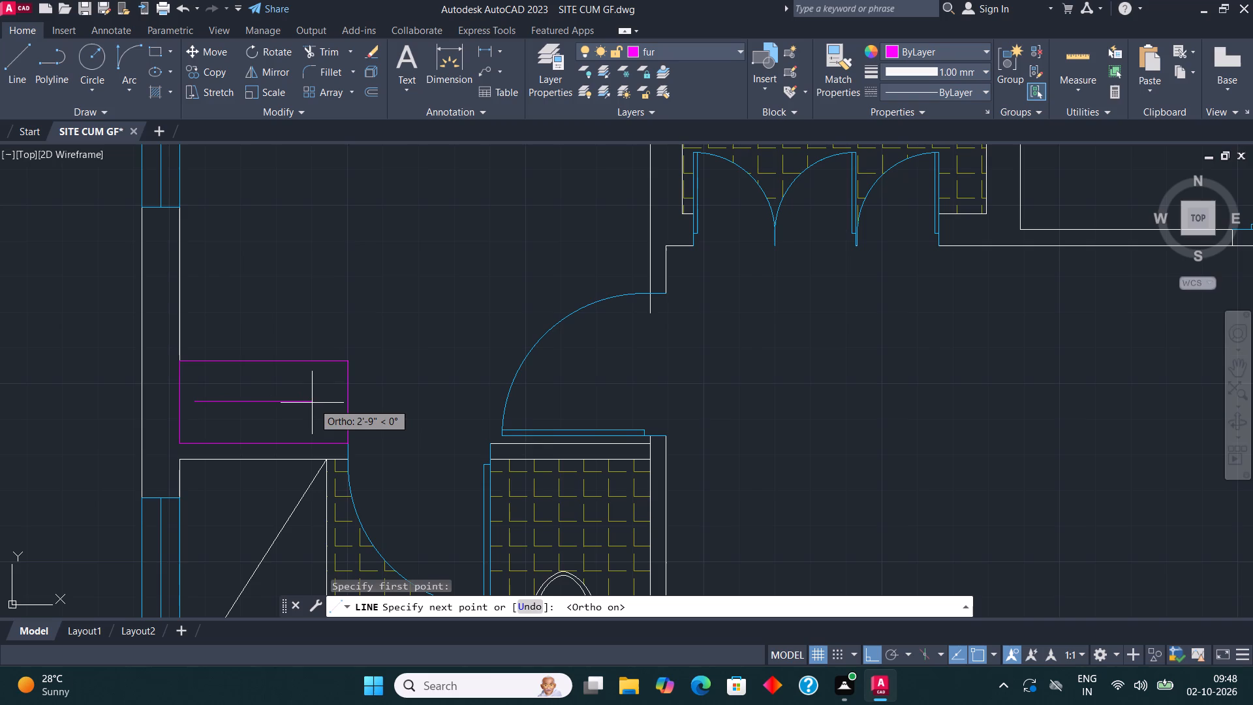
left_click(322, 400)
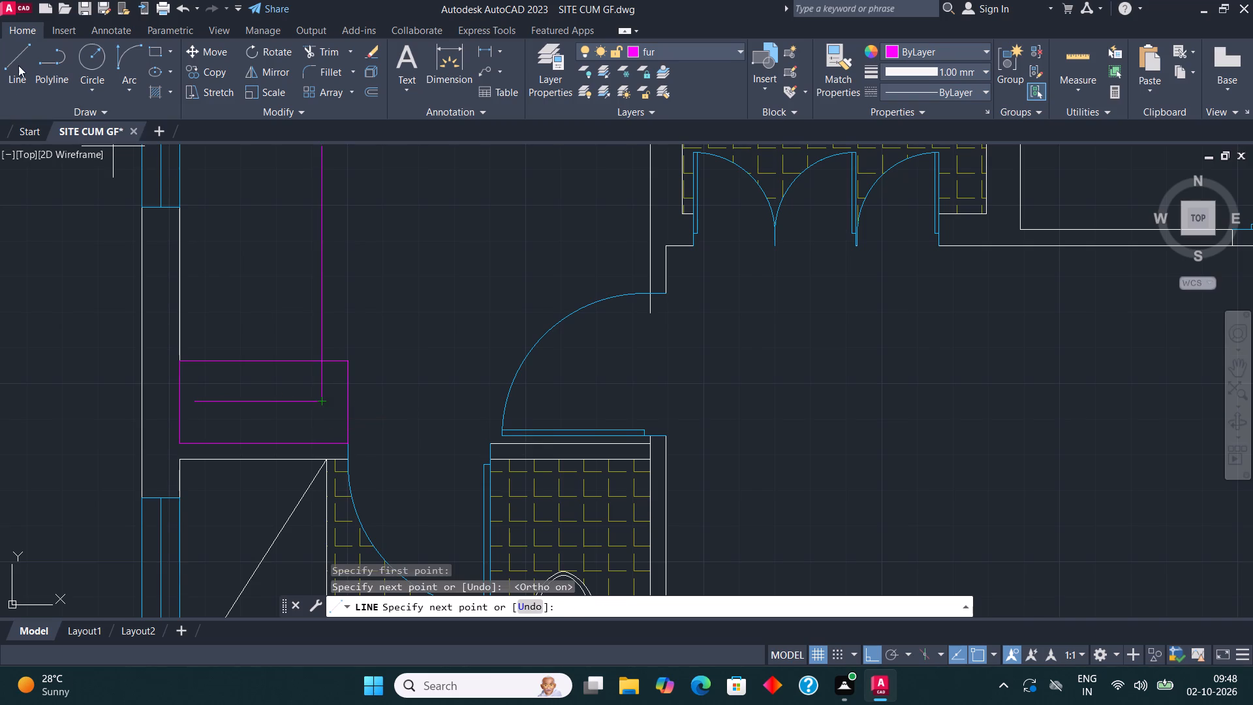
Draw a short vertical hanger line crossing the rod near its west end.
left_click(17, 63)
scroll(217, 360, "up", 1)
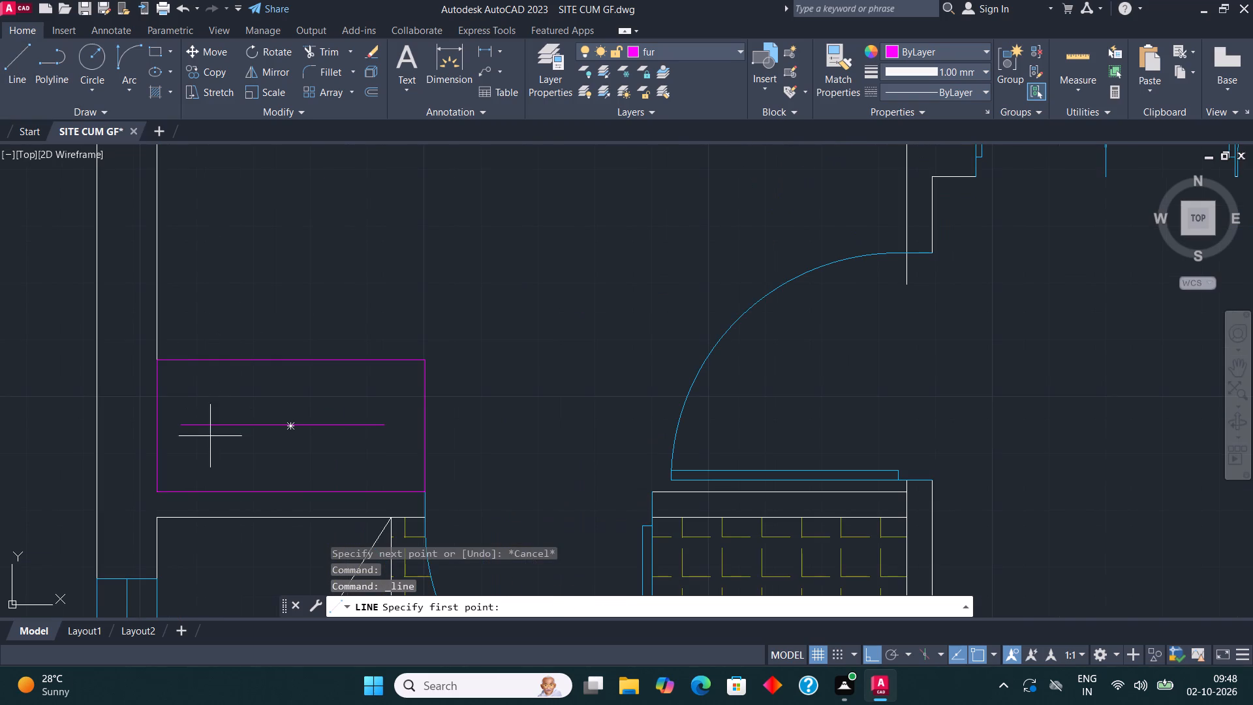
left_click(194, 443)
left_click(199, 406)
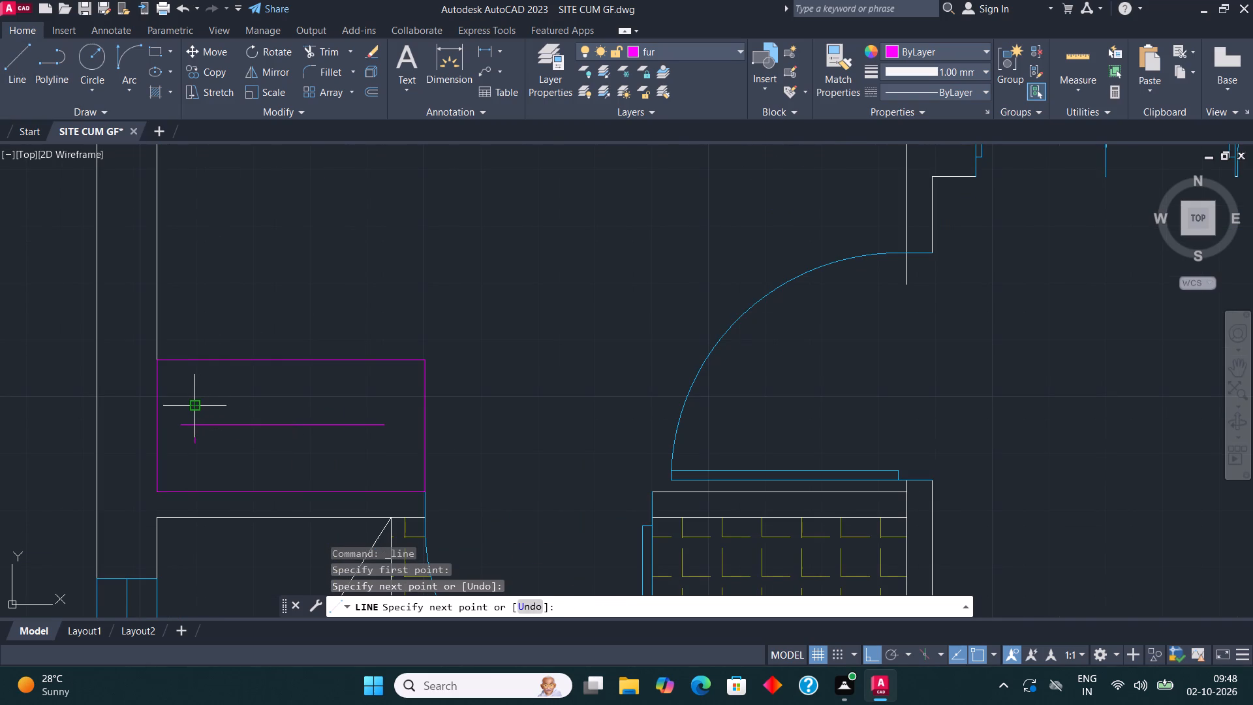
key("space")
Copy the hanger line twice eastward along the rod at even spacing, the second copy about 0'-4" from the original.
left_click(198, 417)
left_click(183, 400)
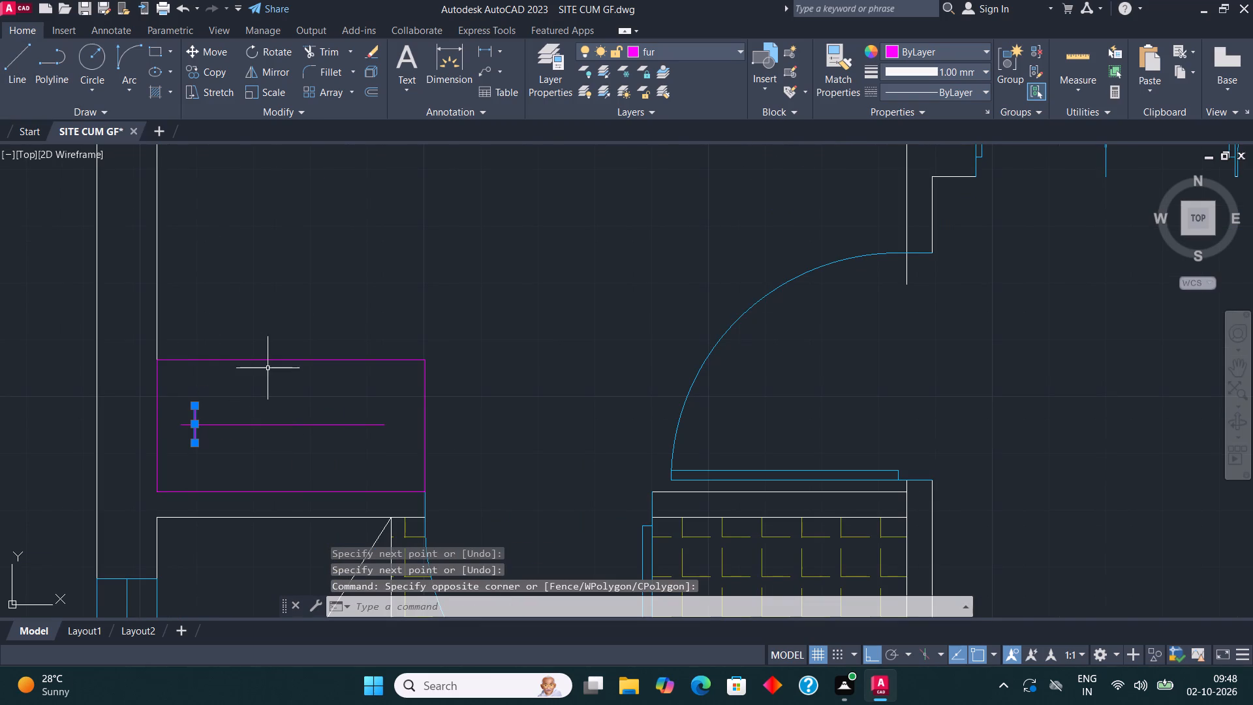
left_click(210, 72)
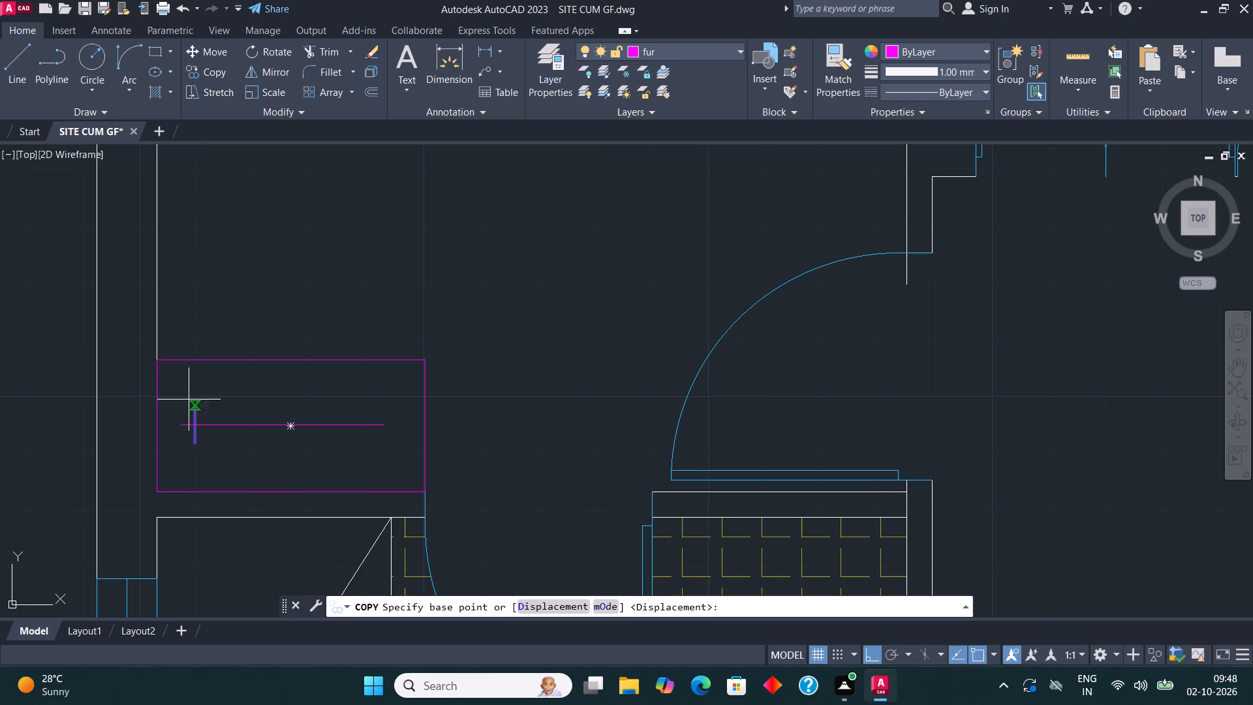
left_click(192, 409)
left_click(207, 413)
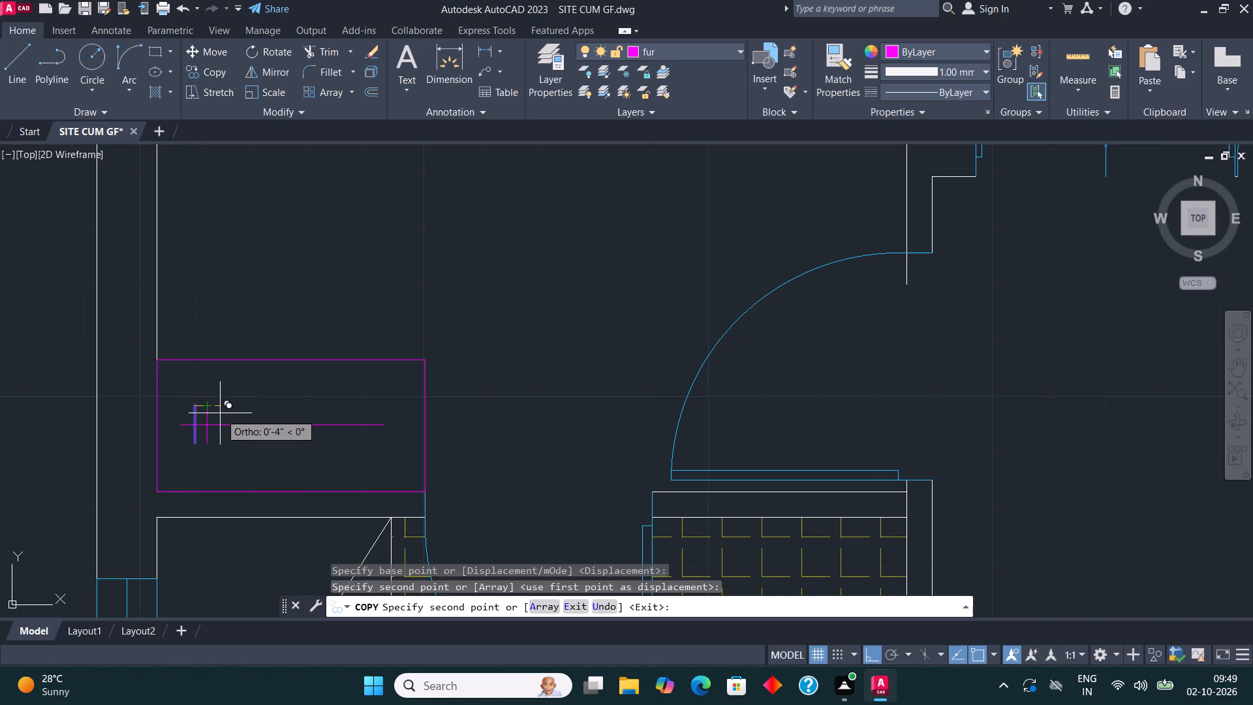
left_click(220, 413)
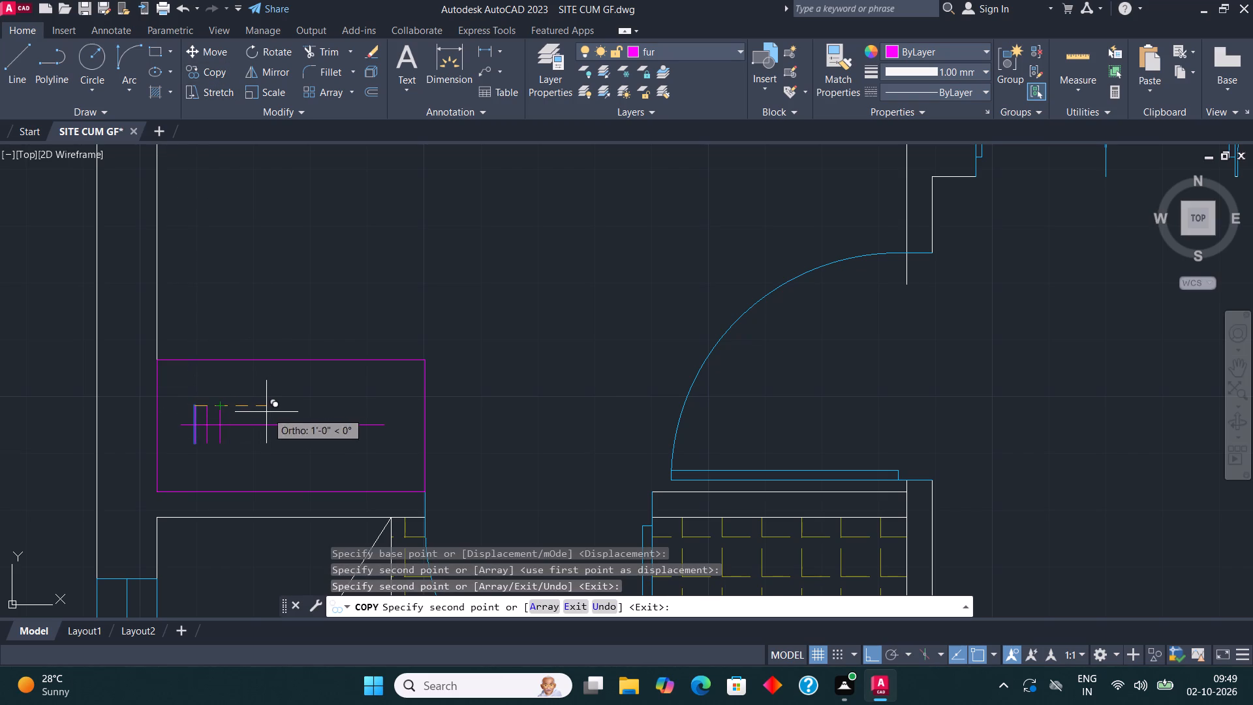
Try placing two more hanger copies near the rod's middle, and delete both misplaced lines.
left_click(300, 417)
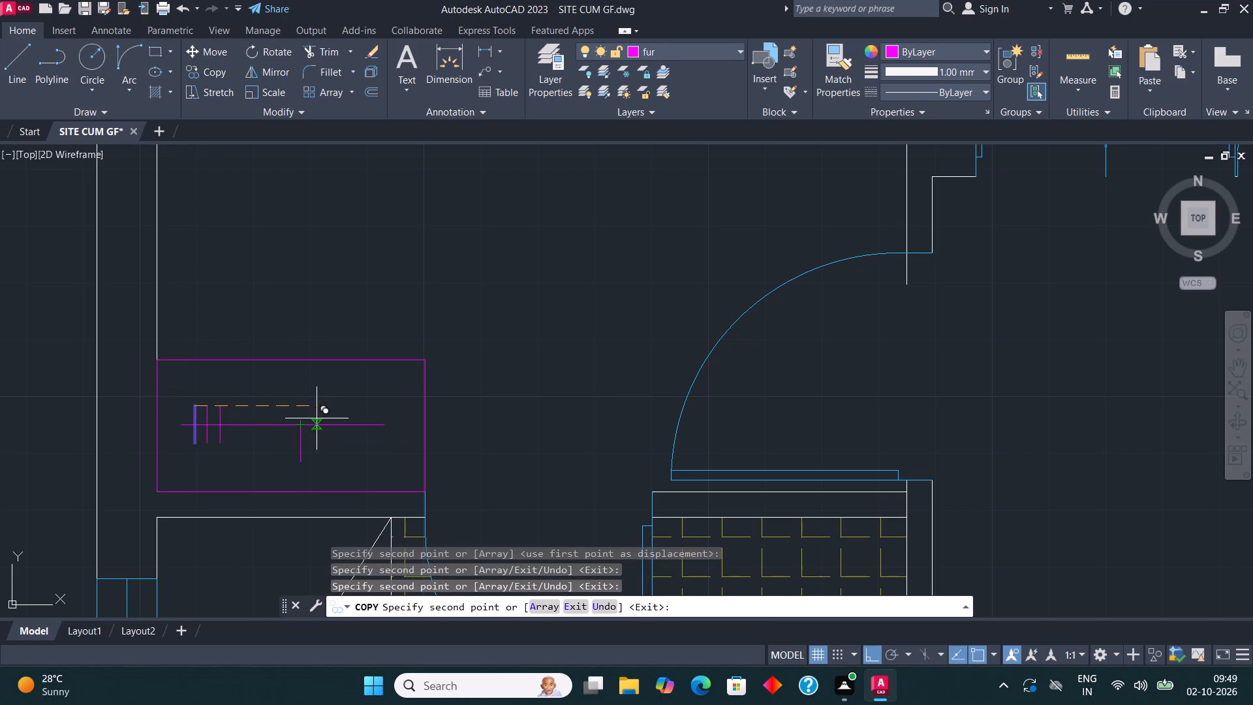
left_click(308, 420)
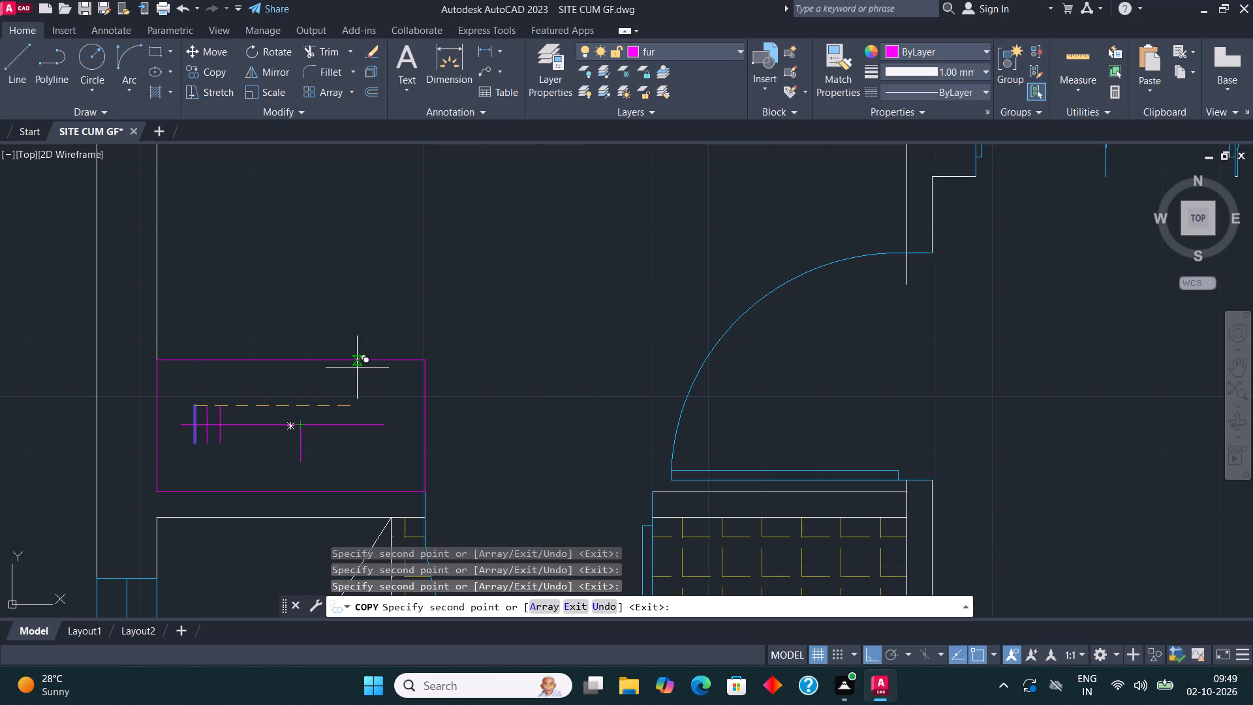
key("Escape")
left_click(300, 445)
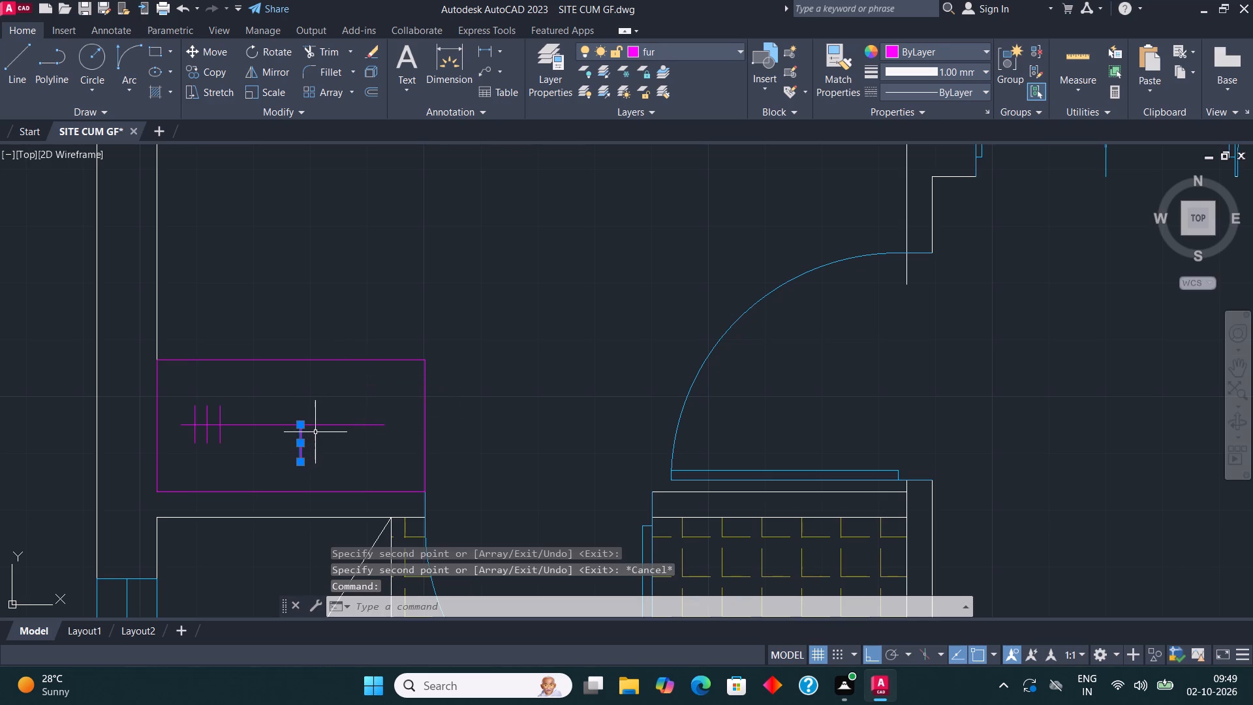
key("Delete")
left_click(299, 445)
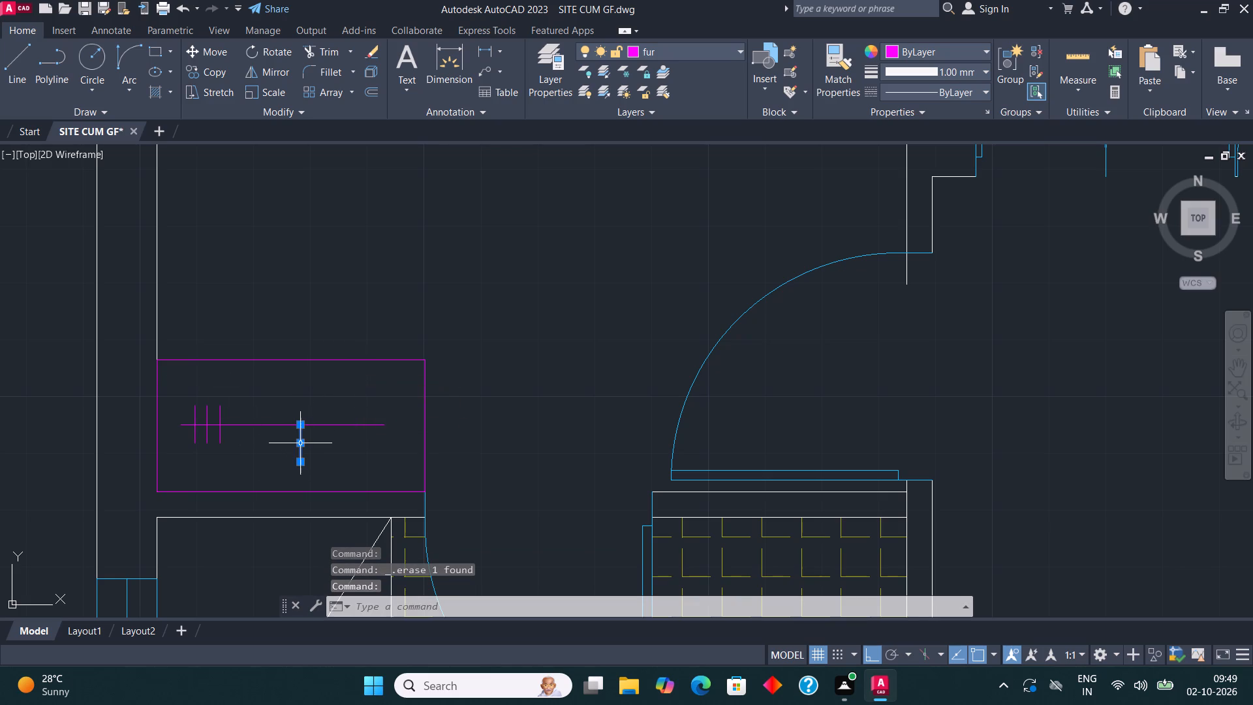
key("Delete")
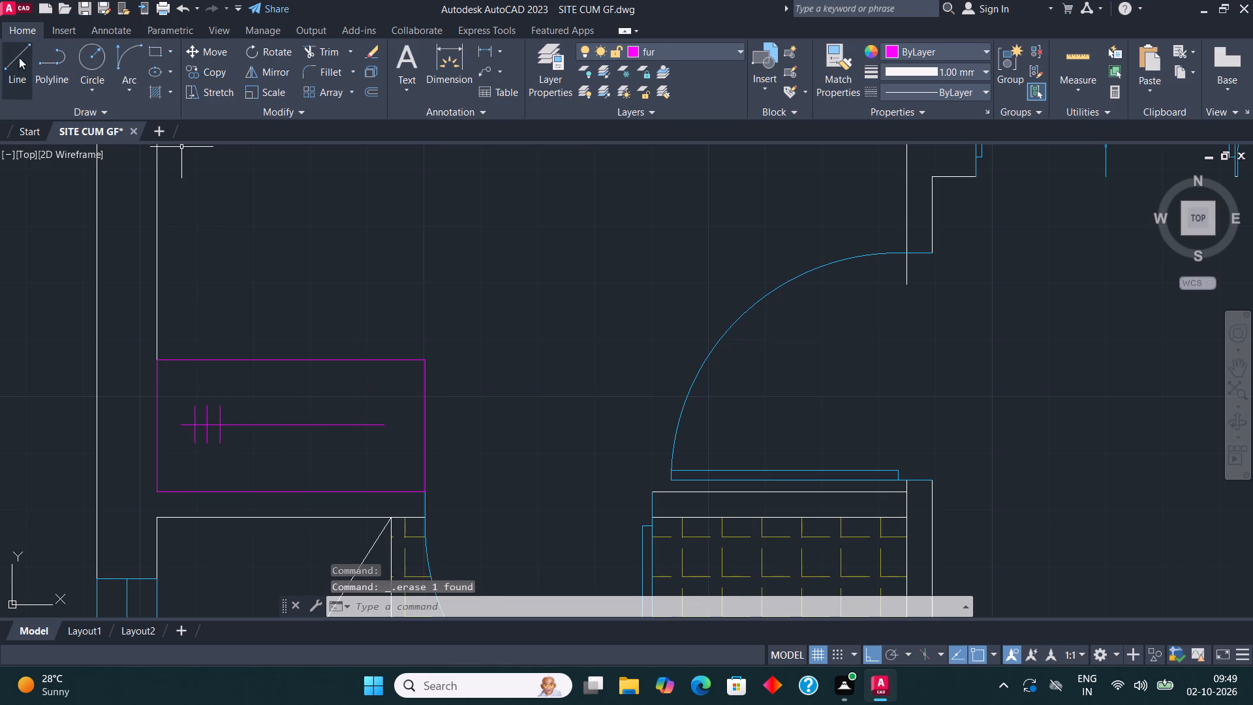
Draw a slanted hanger line across the rod just east of the three vertical ones, with Ortho off.
left_click(26, 55)
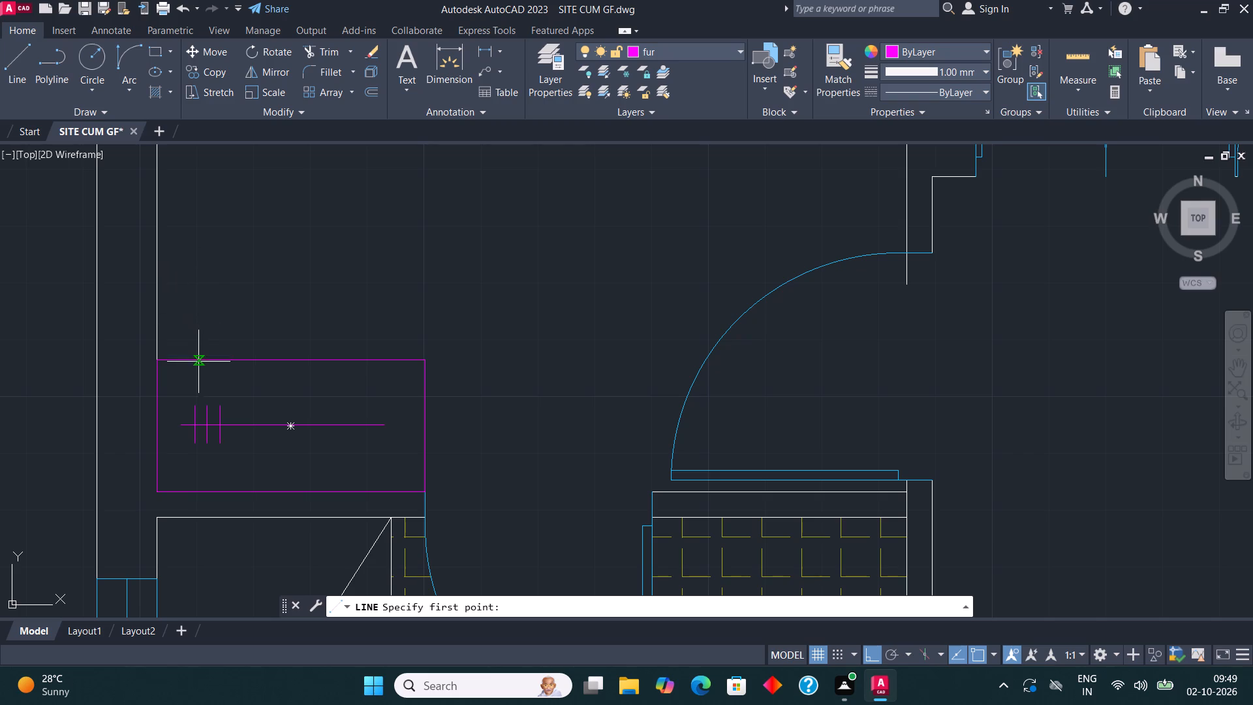
scroll(189, 421, "up", 2)
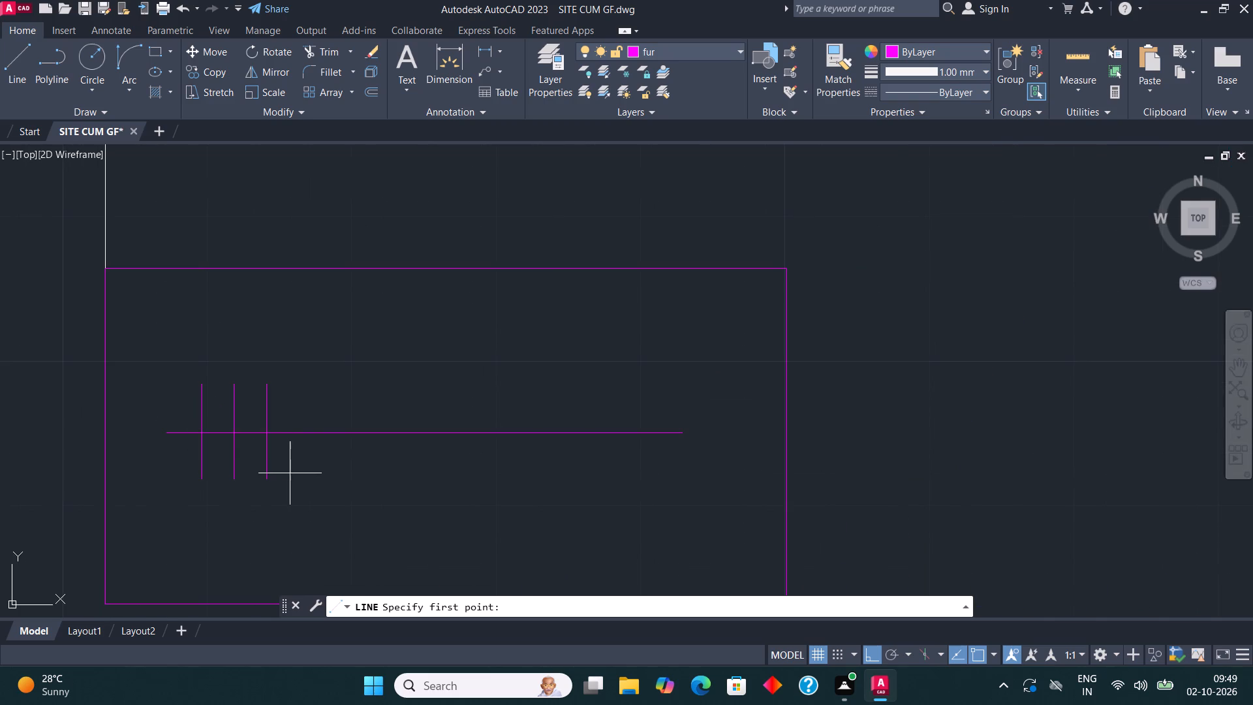
left_click(294, 475)
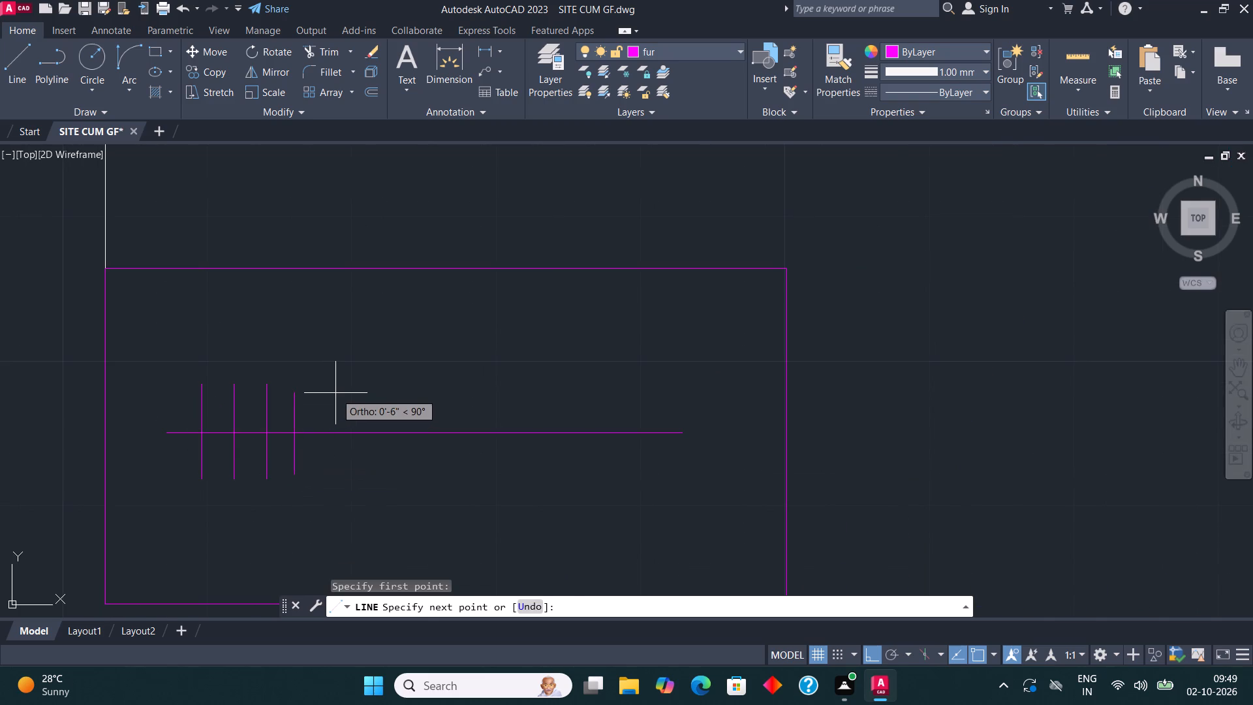
key("F8")
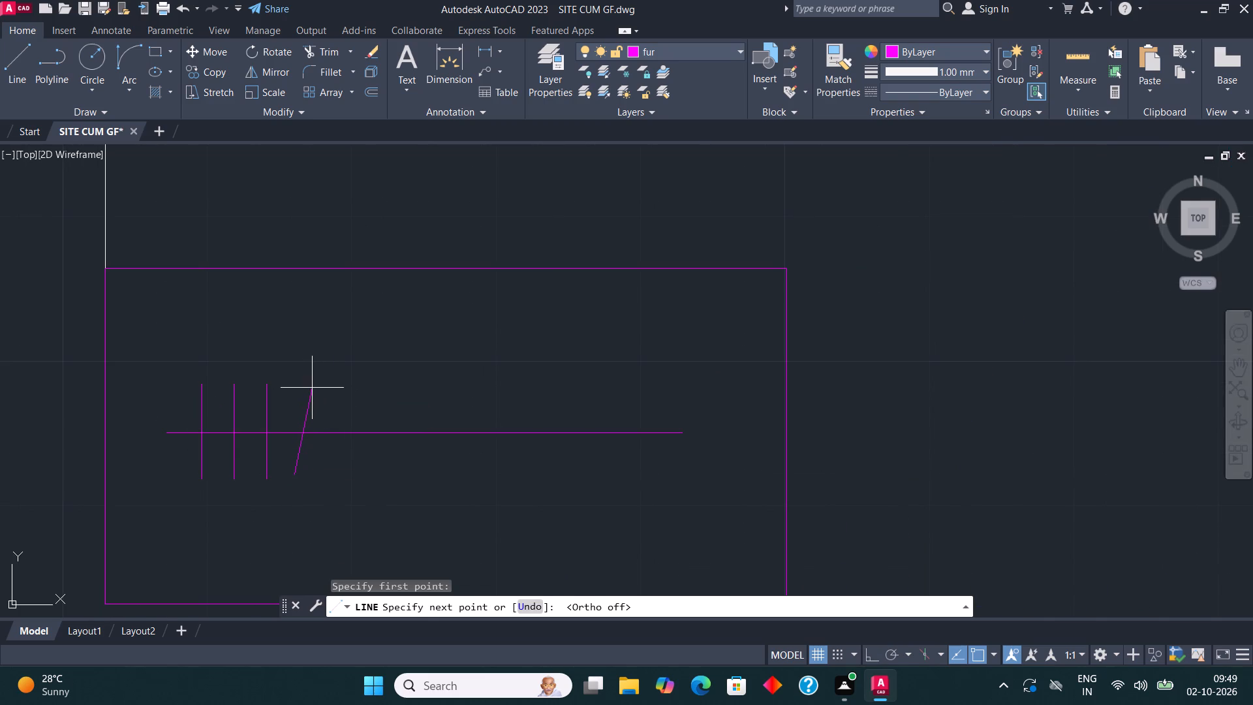
left_click(312, 388)
key("space")
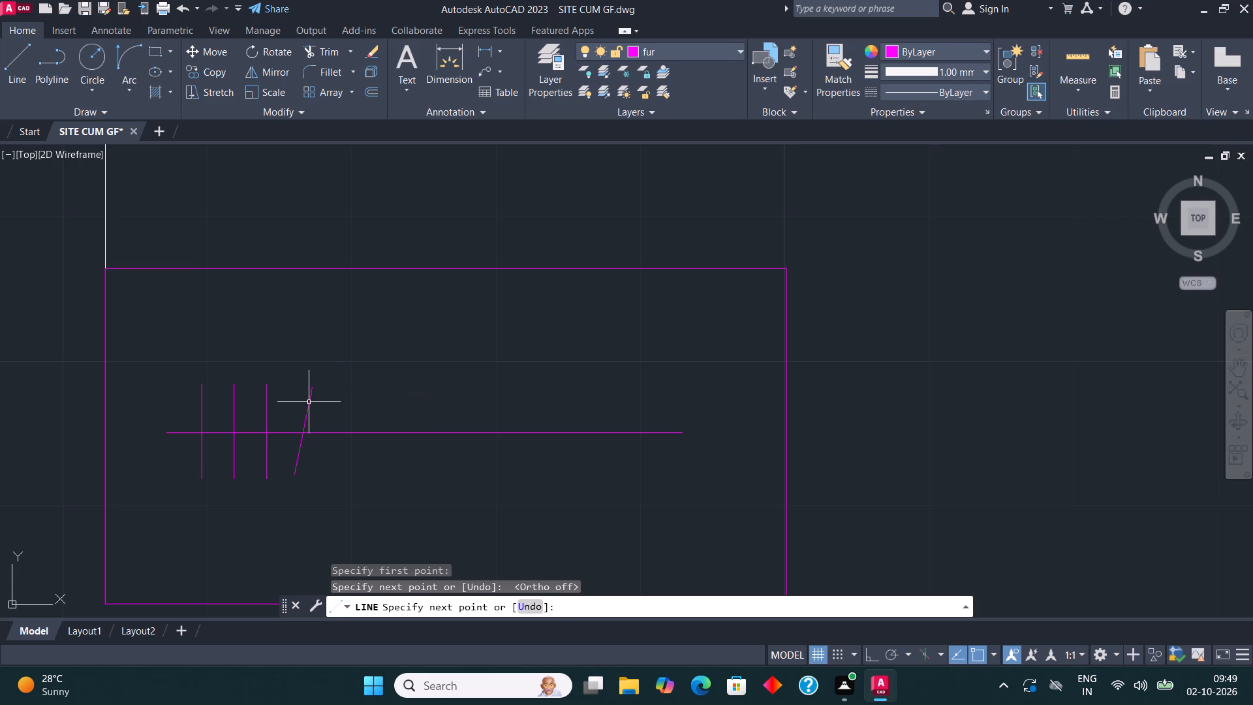
Copy the slanted hanger line eastward along the rod, once right beside it and twice side by side toward the rod's east end.
left_click(309, 402)
left_click(219, 76)
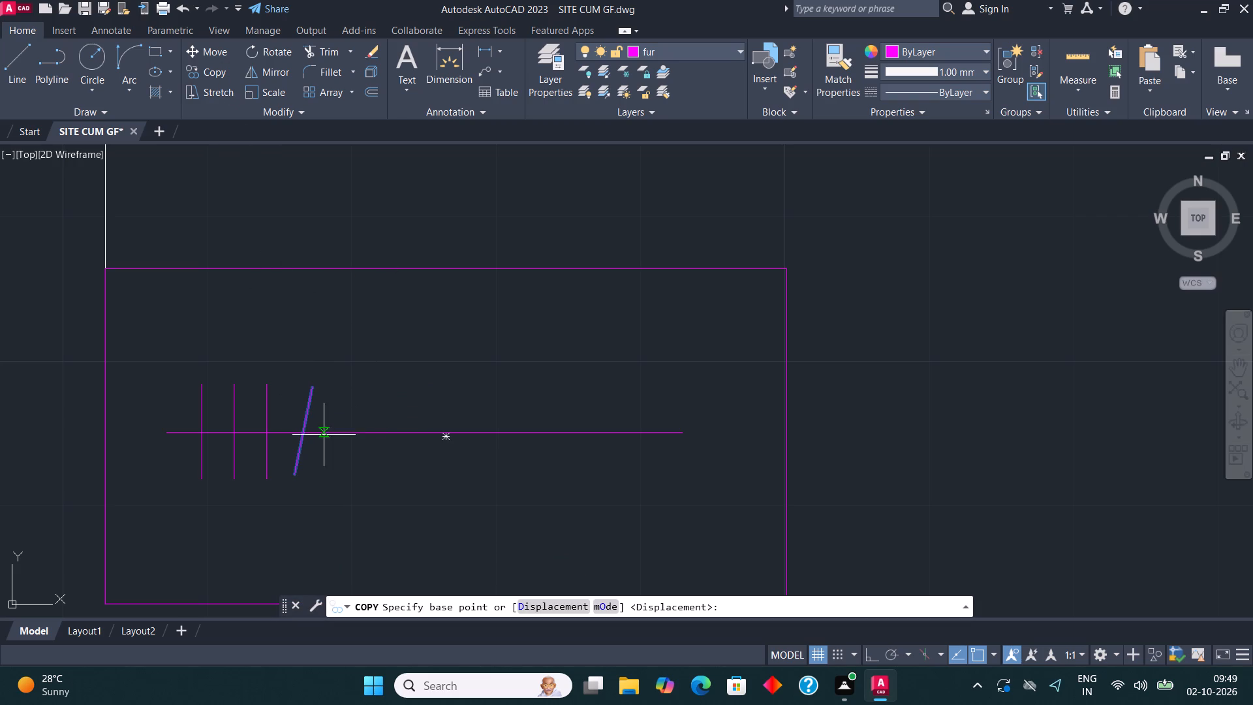
left_click(305, 431)
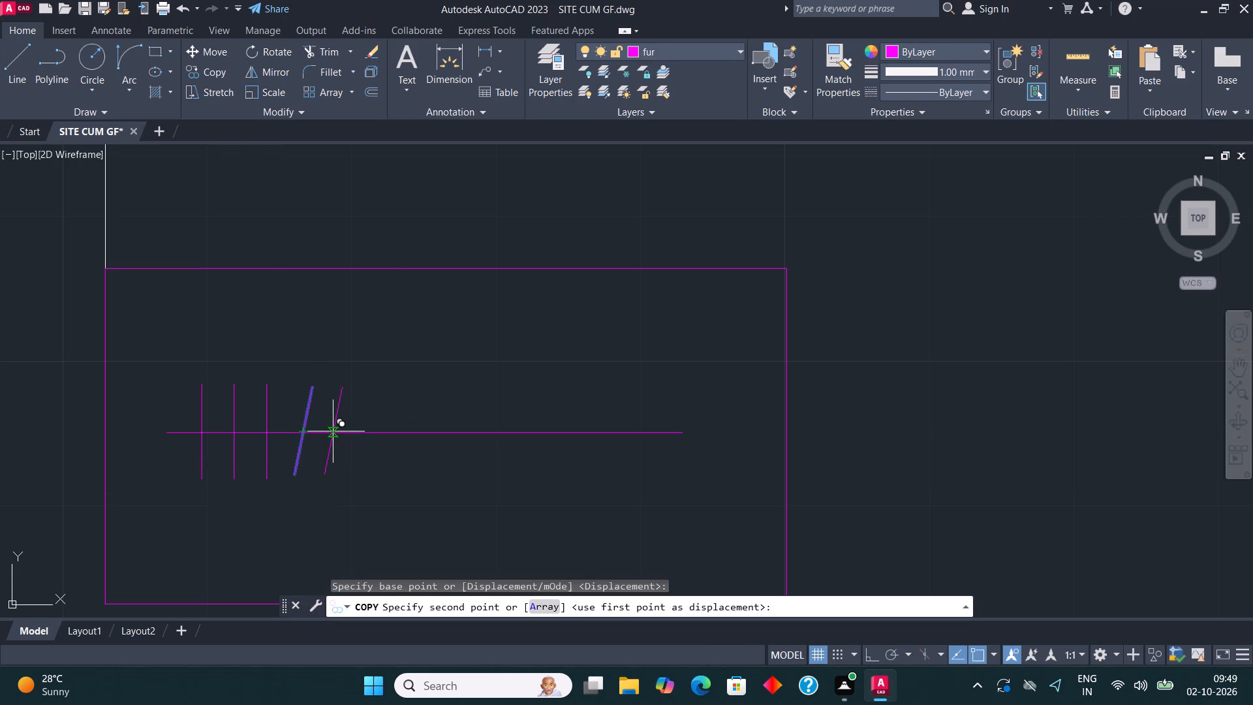
left_click(332, 431)
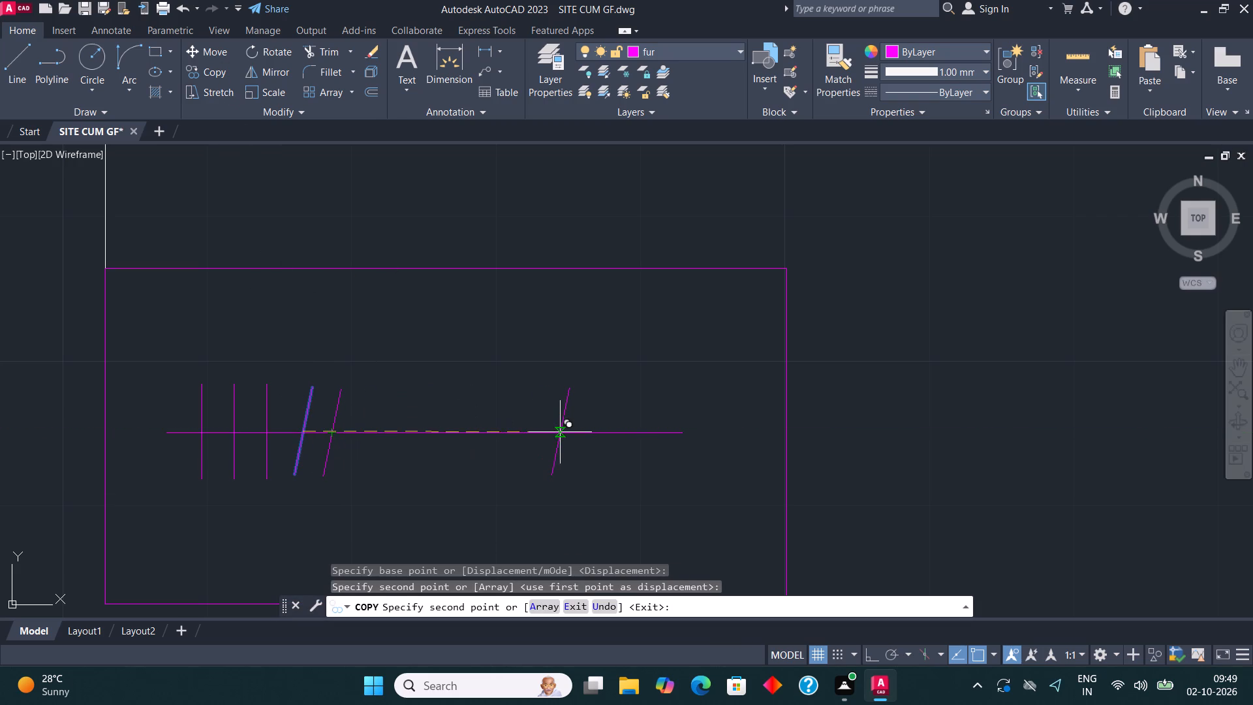
left_click(561, 432)
left_click(590, 433)
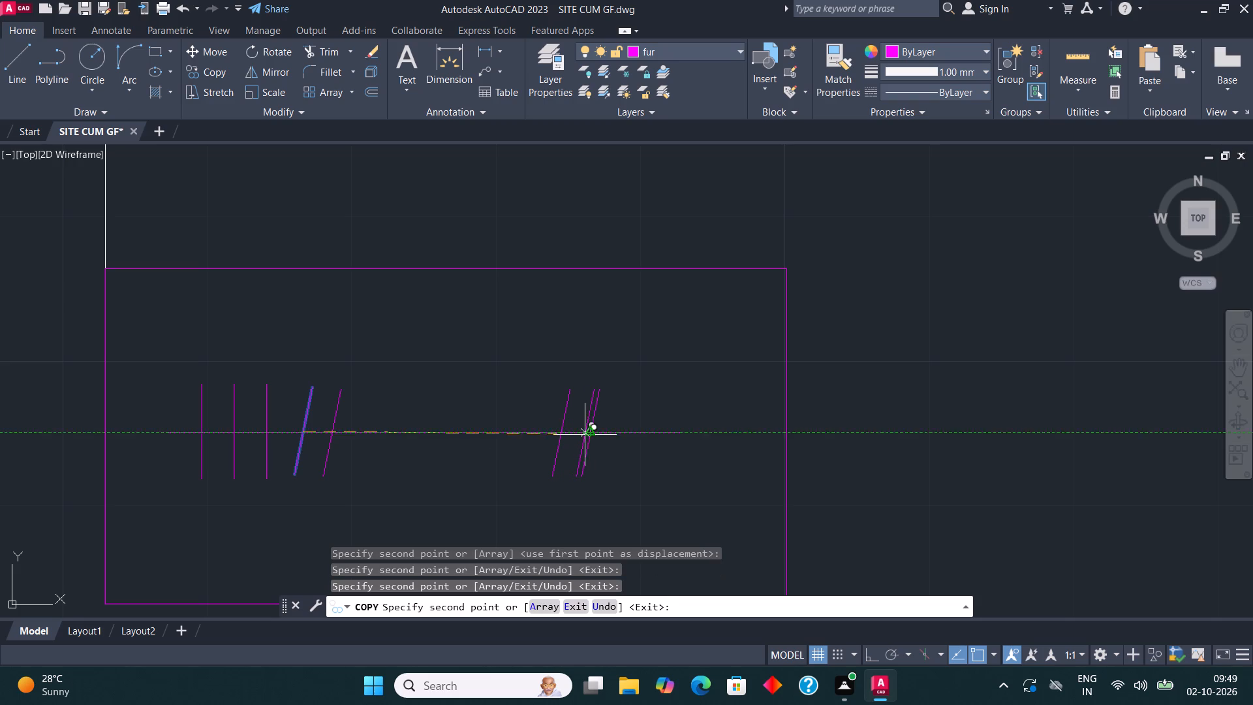
key("Escape")
Copy the third vertical hanger line to eight spots on the rod: six between the slanted pairs and two near the east end.
left_click(266, 411)
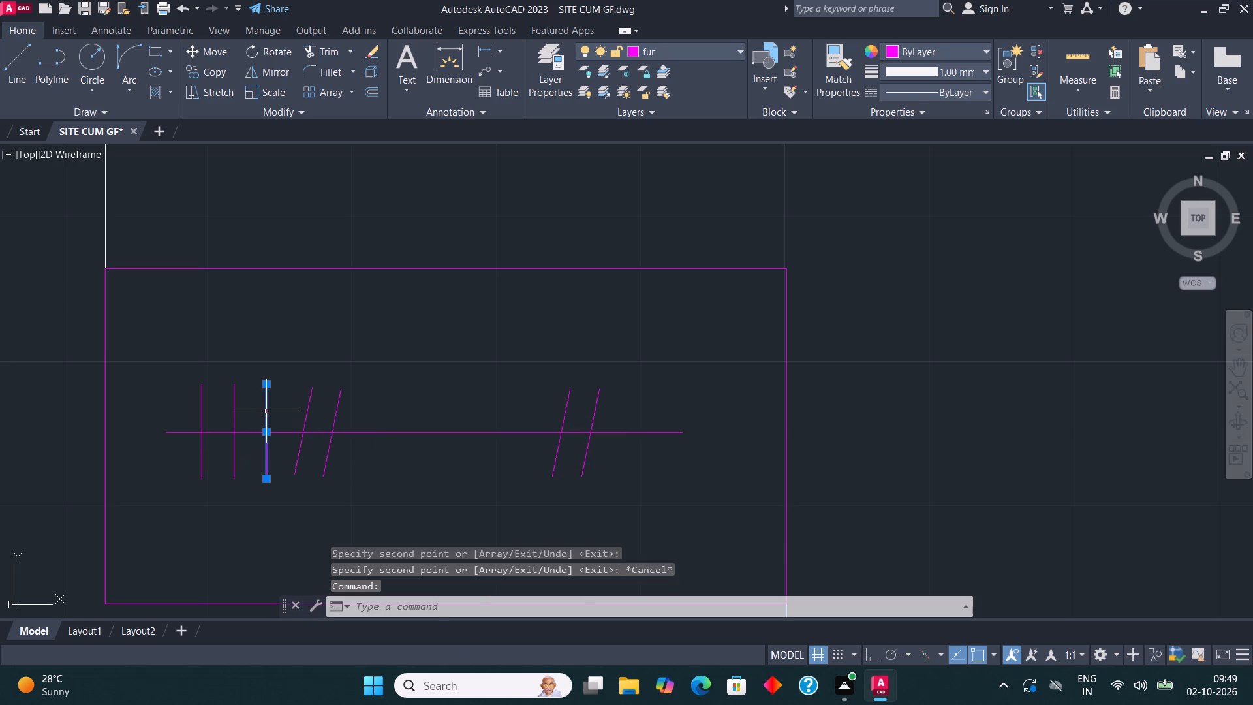
left_click(216, 69)
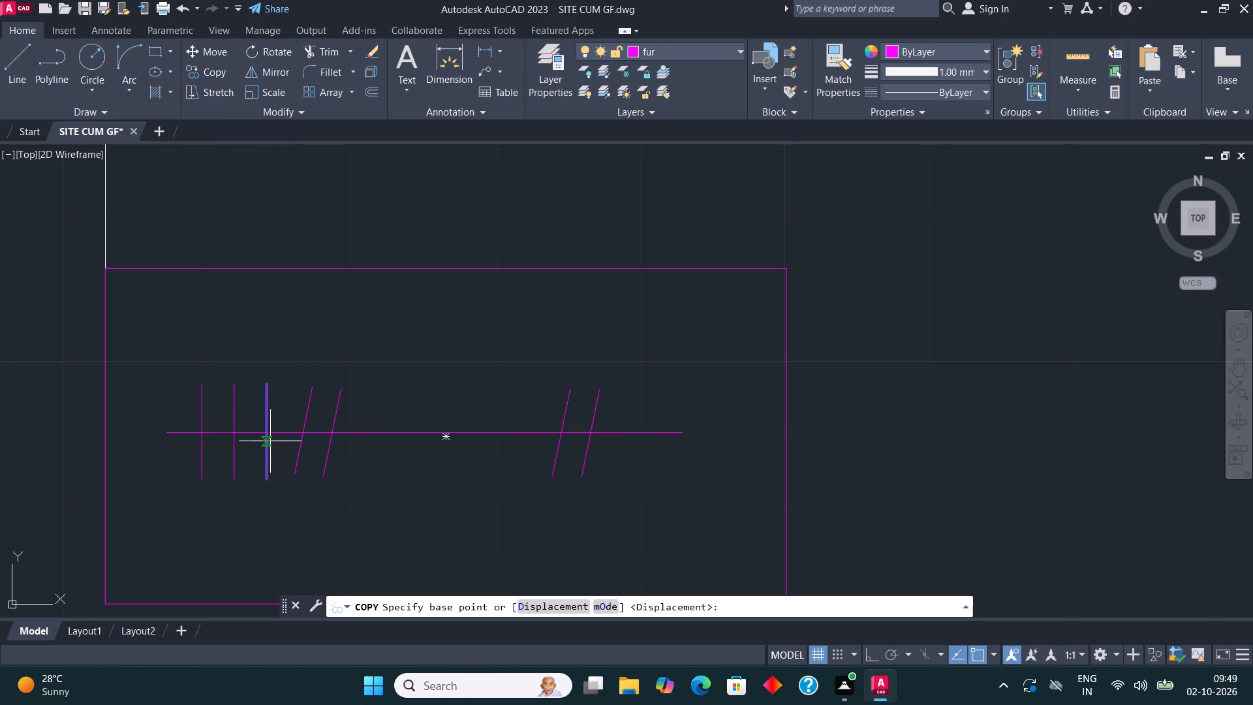
left_click(264, 432)
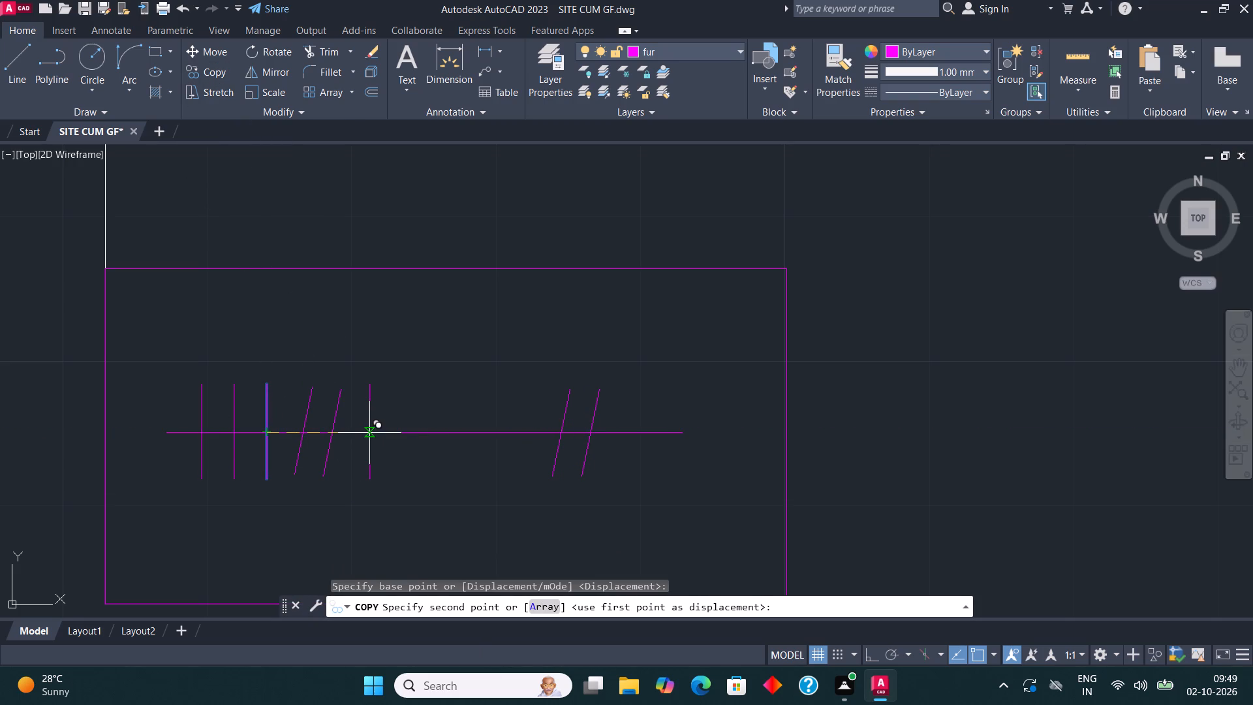
left_click(369, 433)
left_click(392, 432)
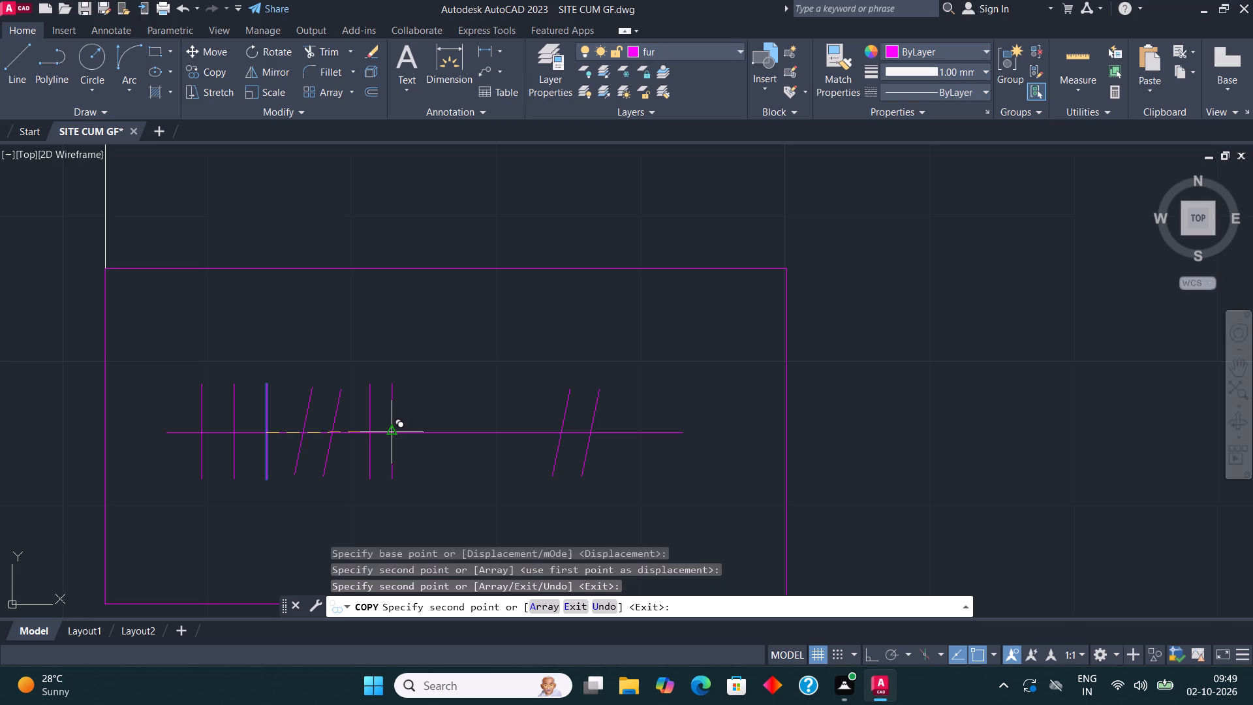
left_click(420, 433)
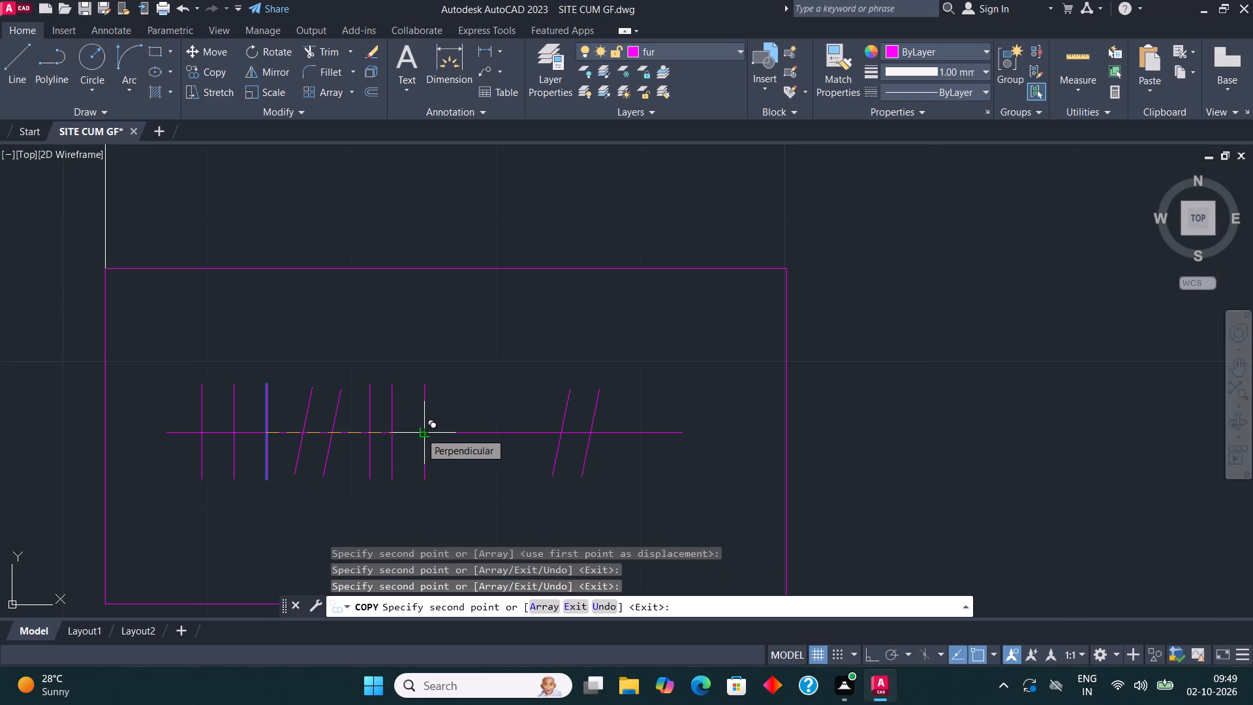
left_click(626, 434)
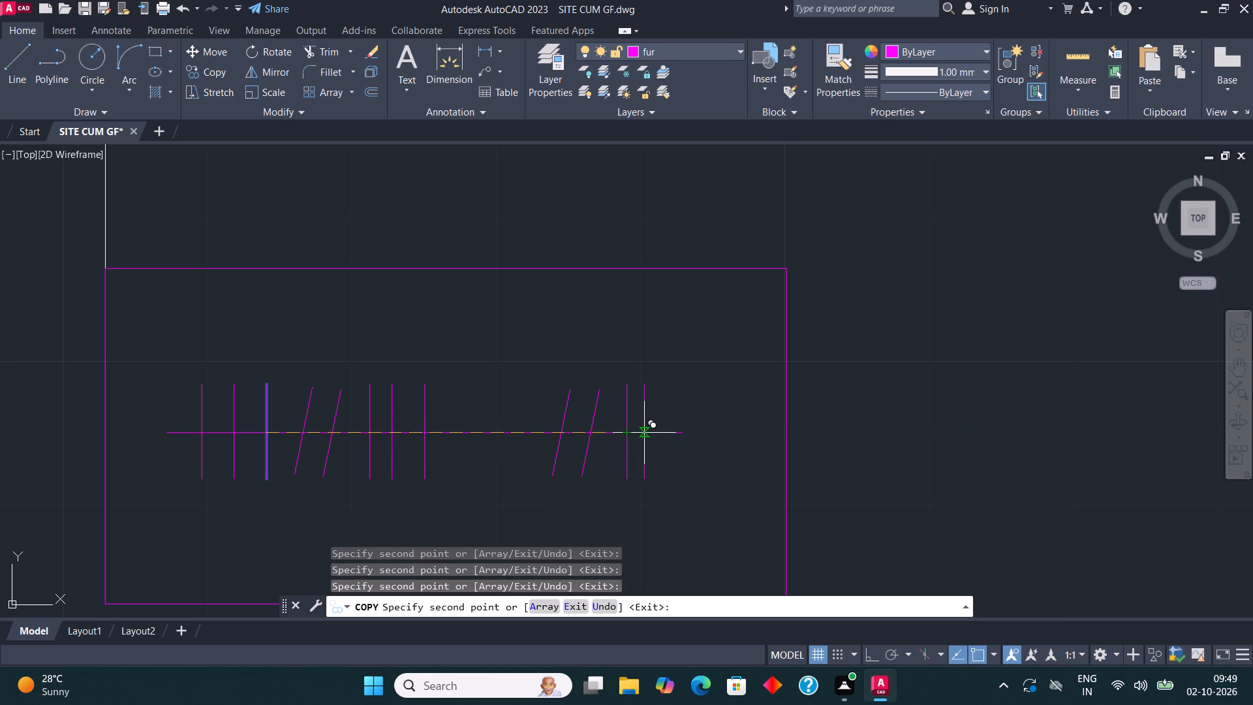
left_click(653, 433)
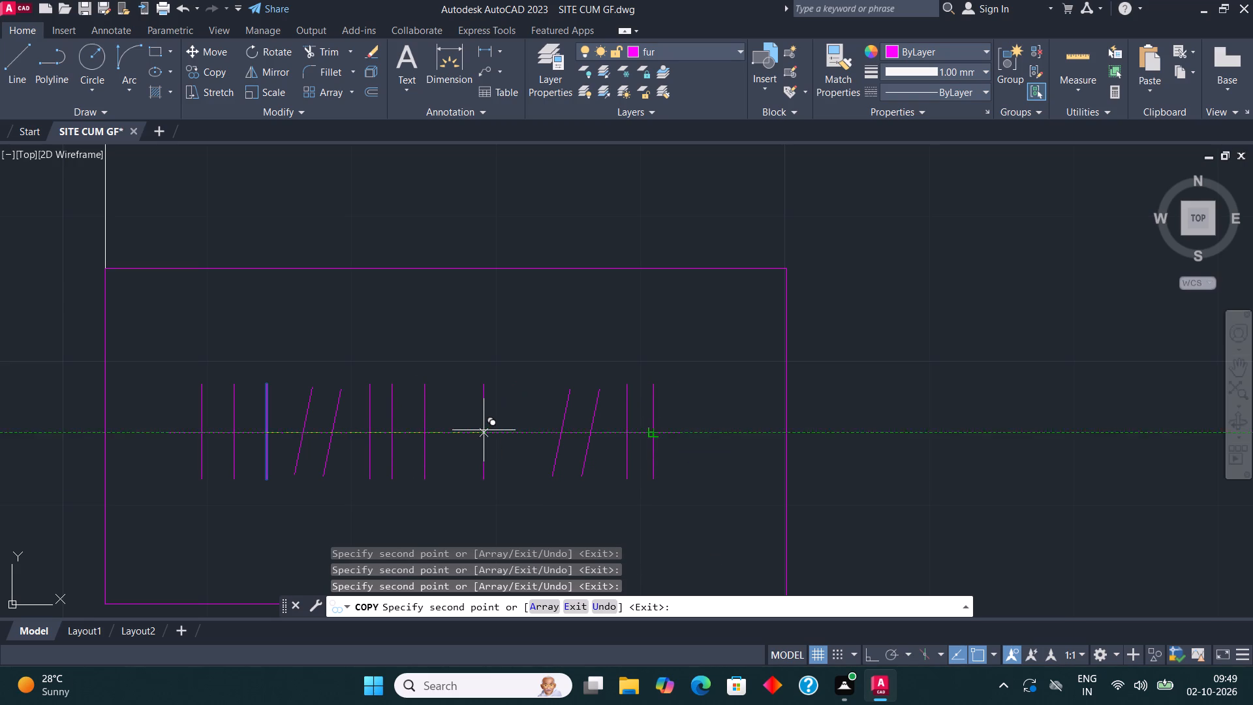
left_click(499, 432)
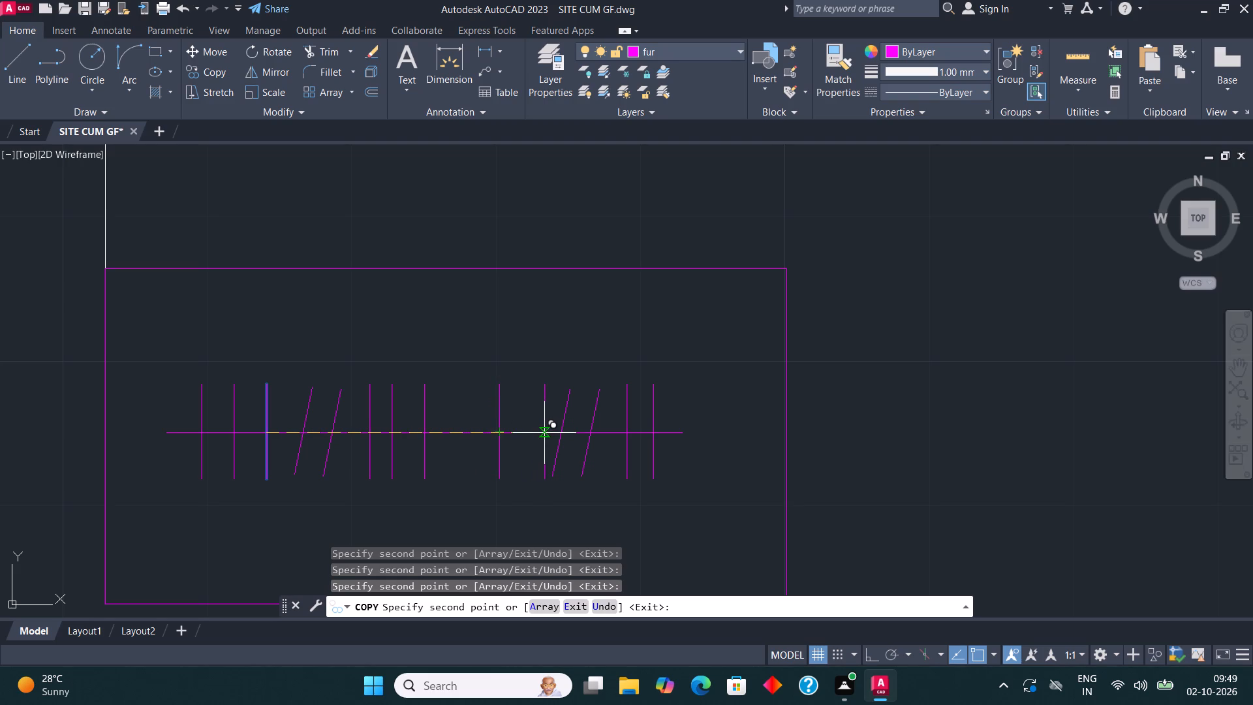
left_click(533, 433)
left_click(457, 432)
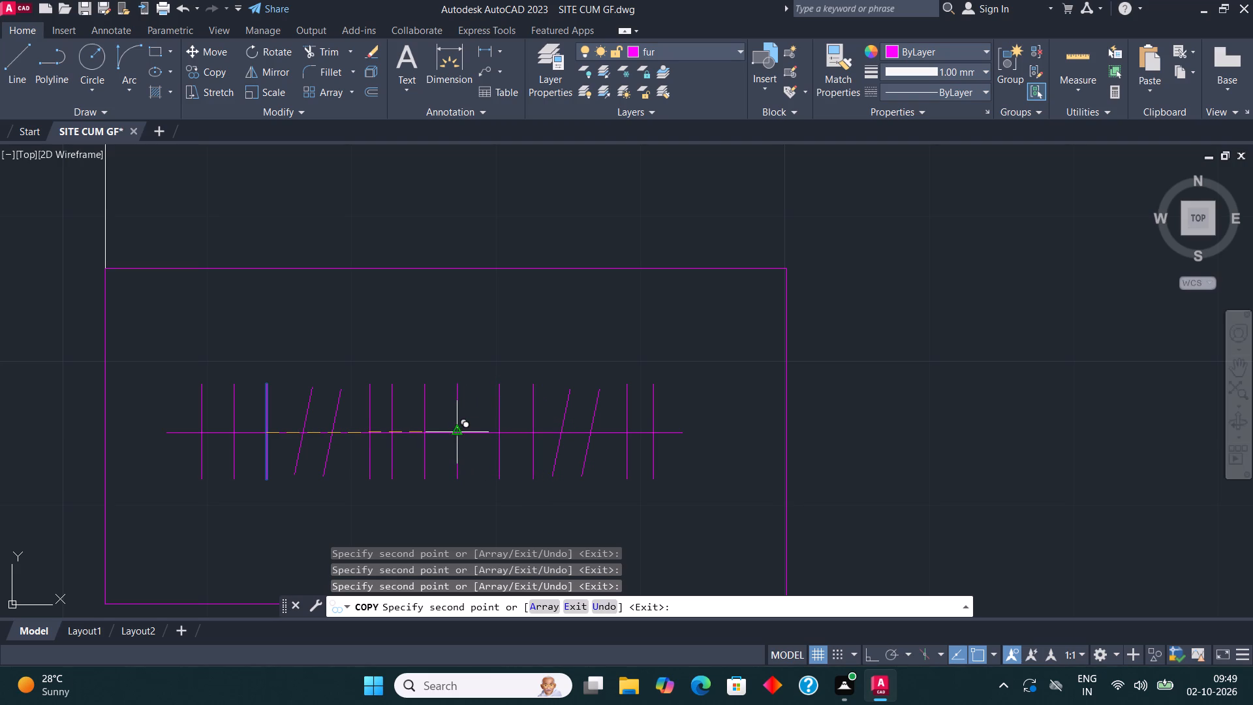
key("Escape")
Scale up the northwest bedroom's bed with its side tables by about a third, from a base point on its west edge.
scroll(314, 315, "down", 2)
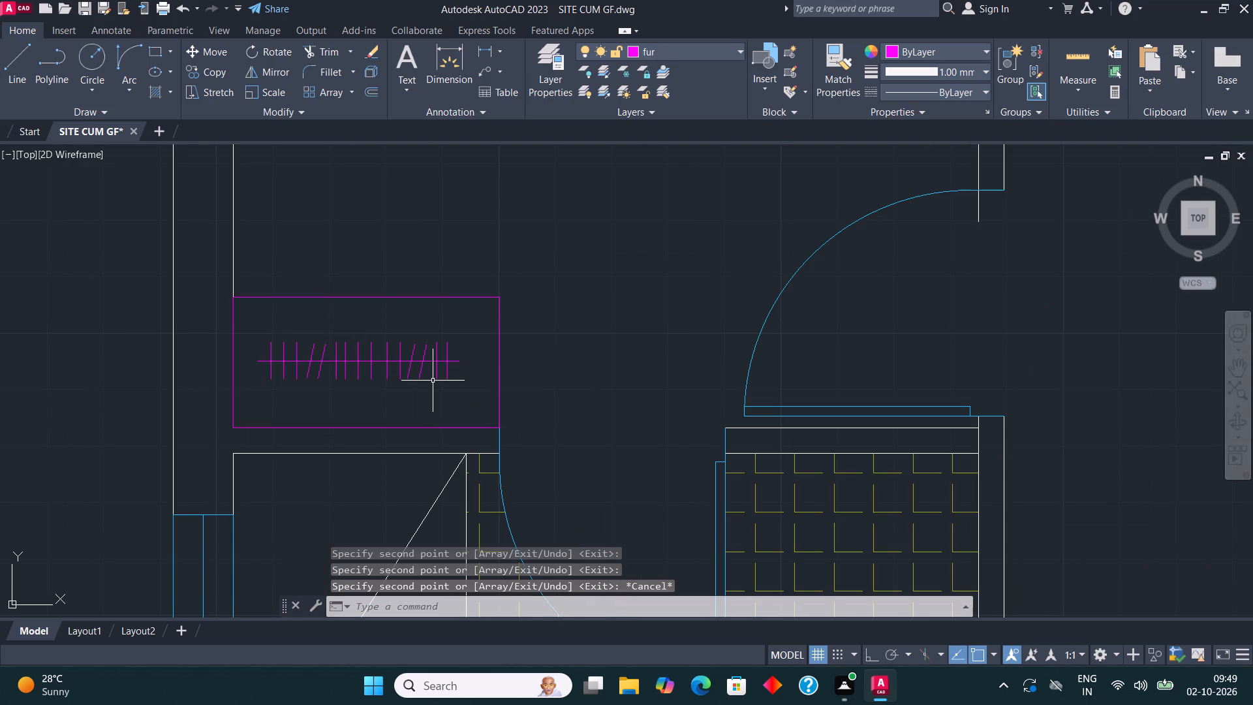
scroll(355, 368, "down", 2)
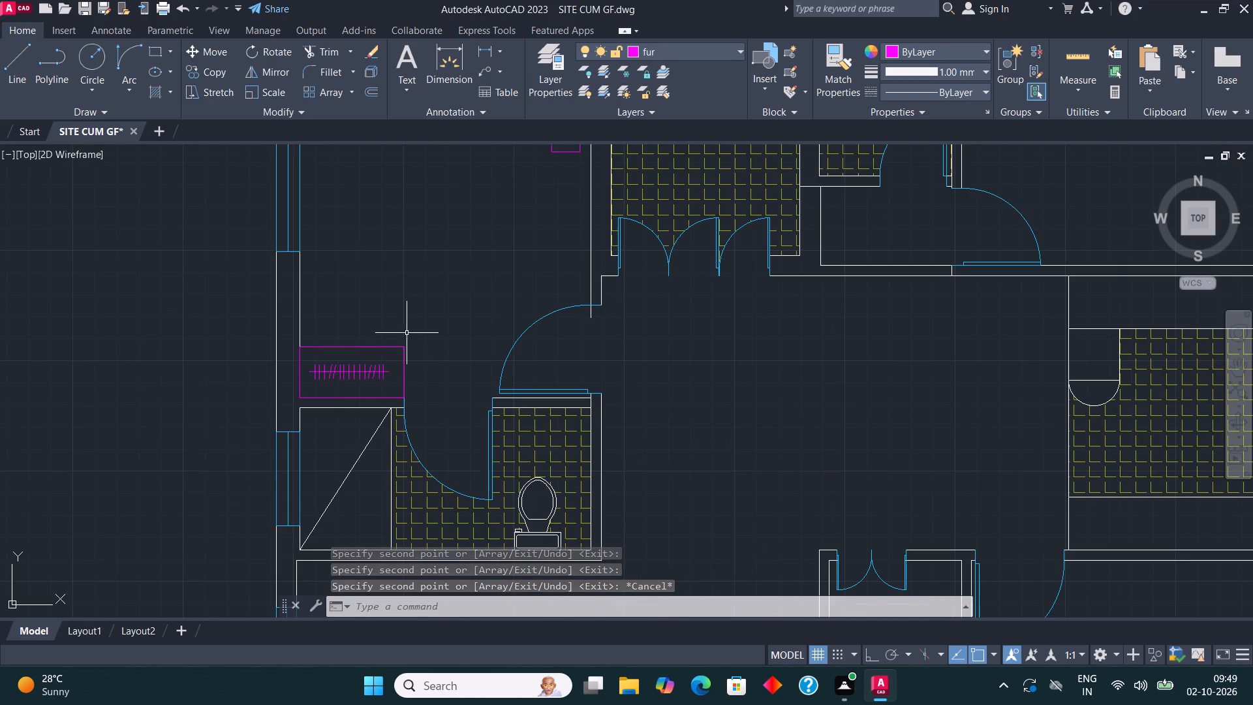
middle_click_drag(504, 329, 401, 483)
scroll(379, 462, "down", 1)
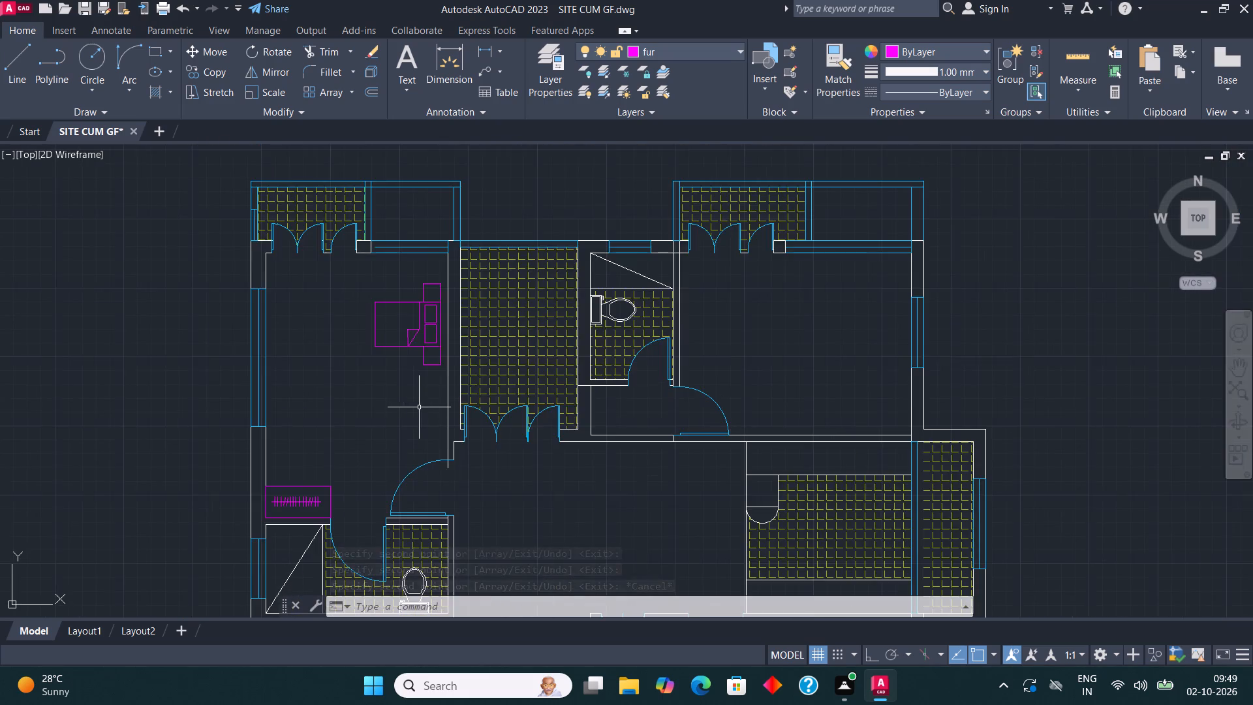
scroll(420, 407, "down", 1)
scroll(422, 350, "up", 3)
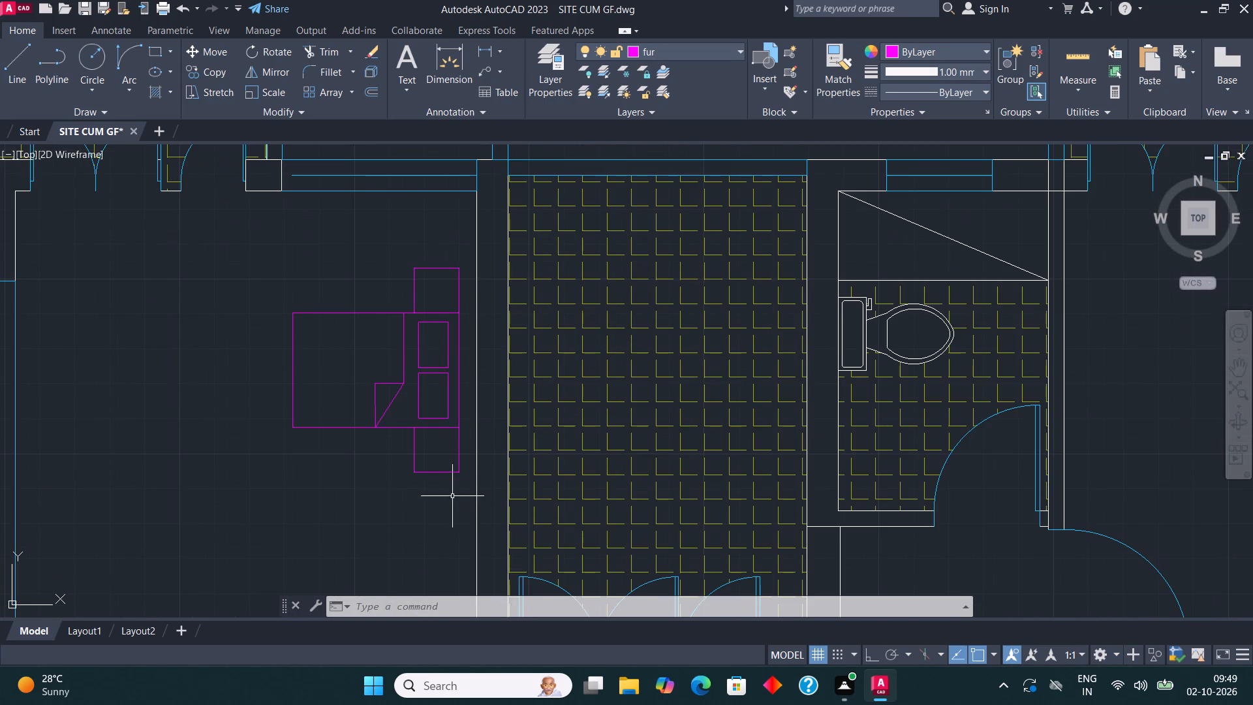
left_click(452, 496)
left_click(281, 278)
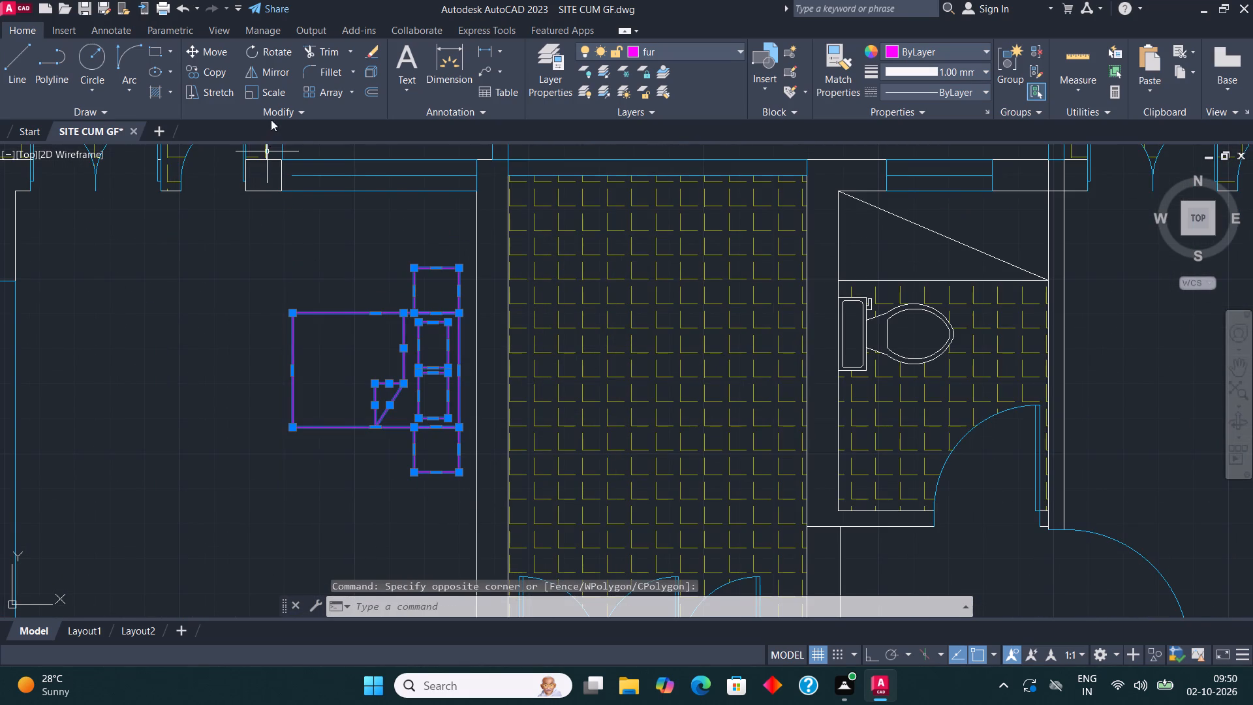
left_click(272, 95)
left_click(300, 415)
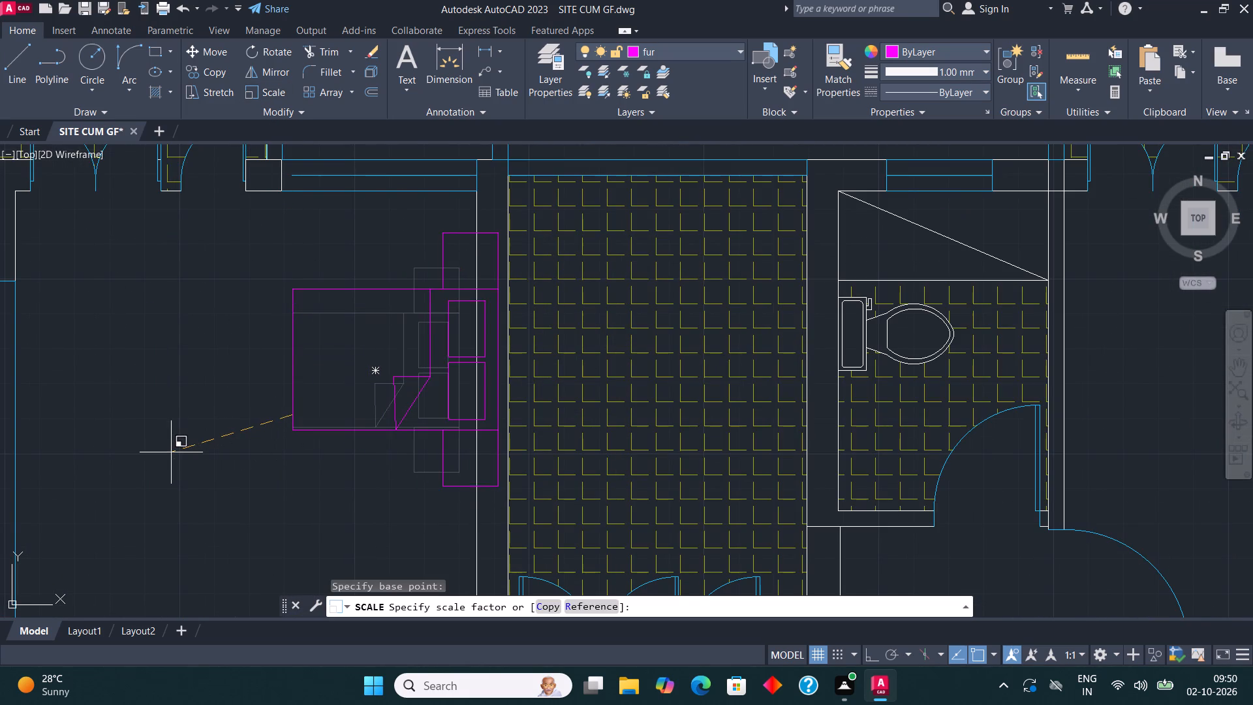
left_click(162, 456)
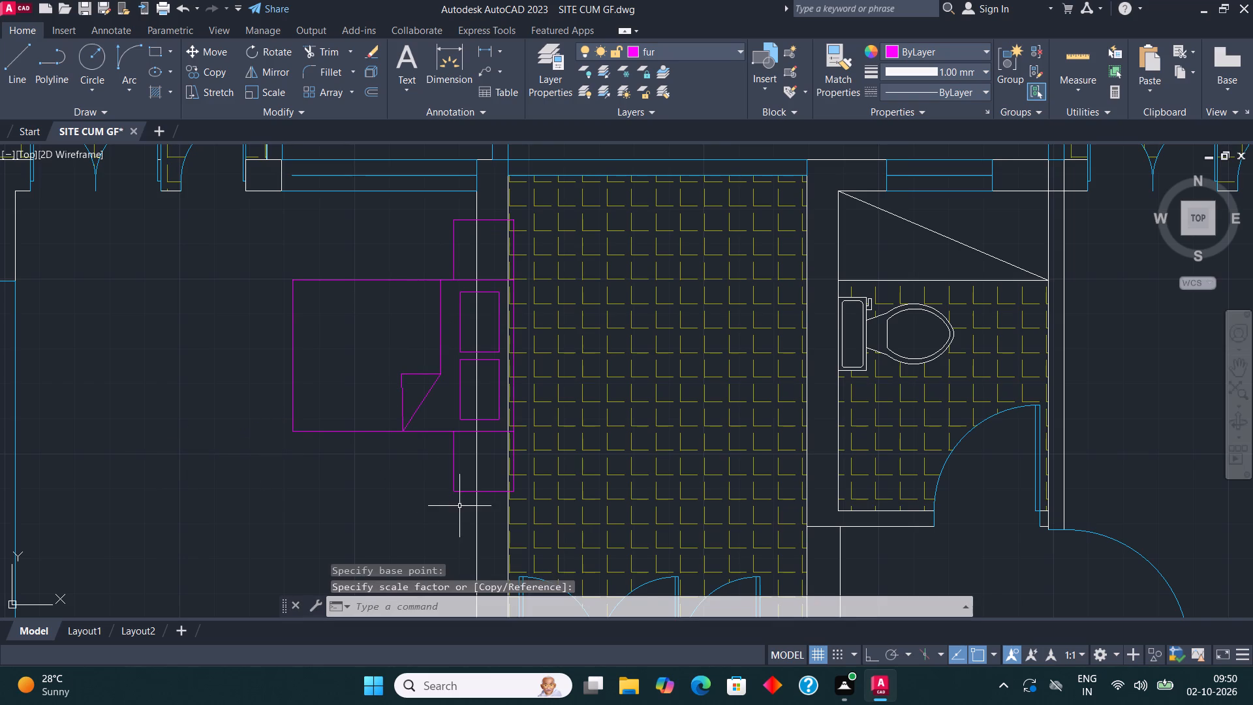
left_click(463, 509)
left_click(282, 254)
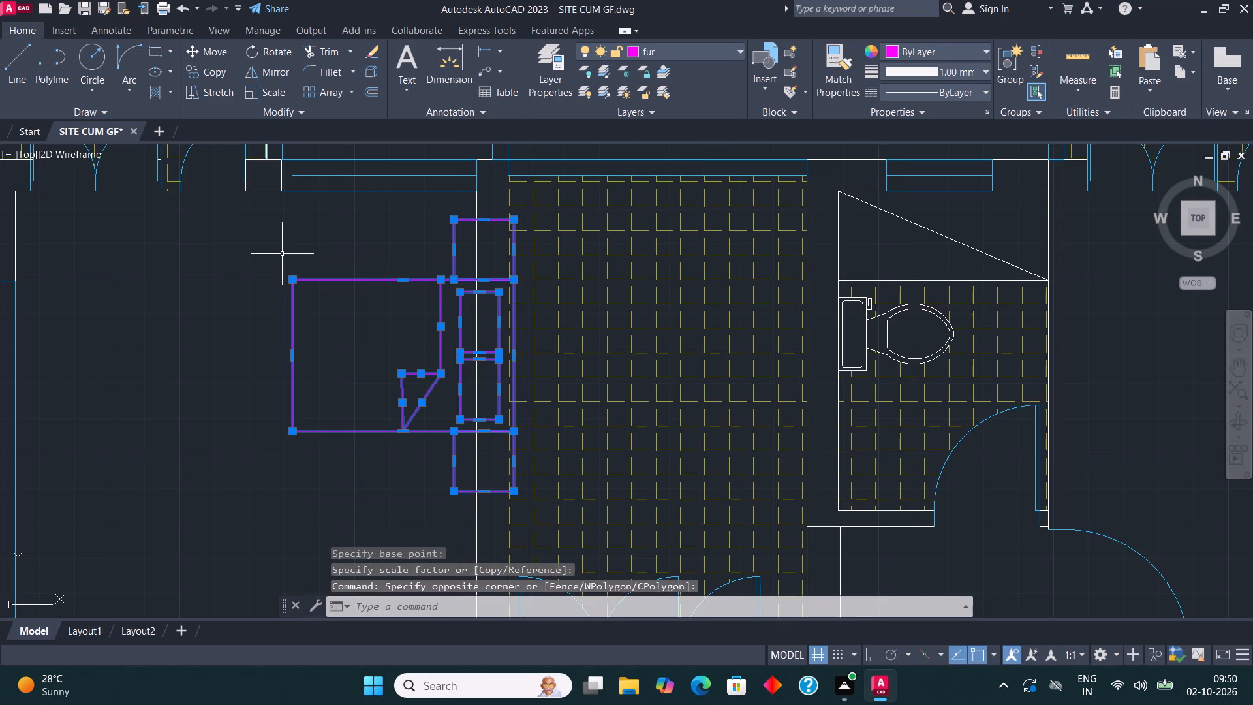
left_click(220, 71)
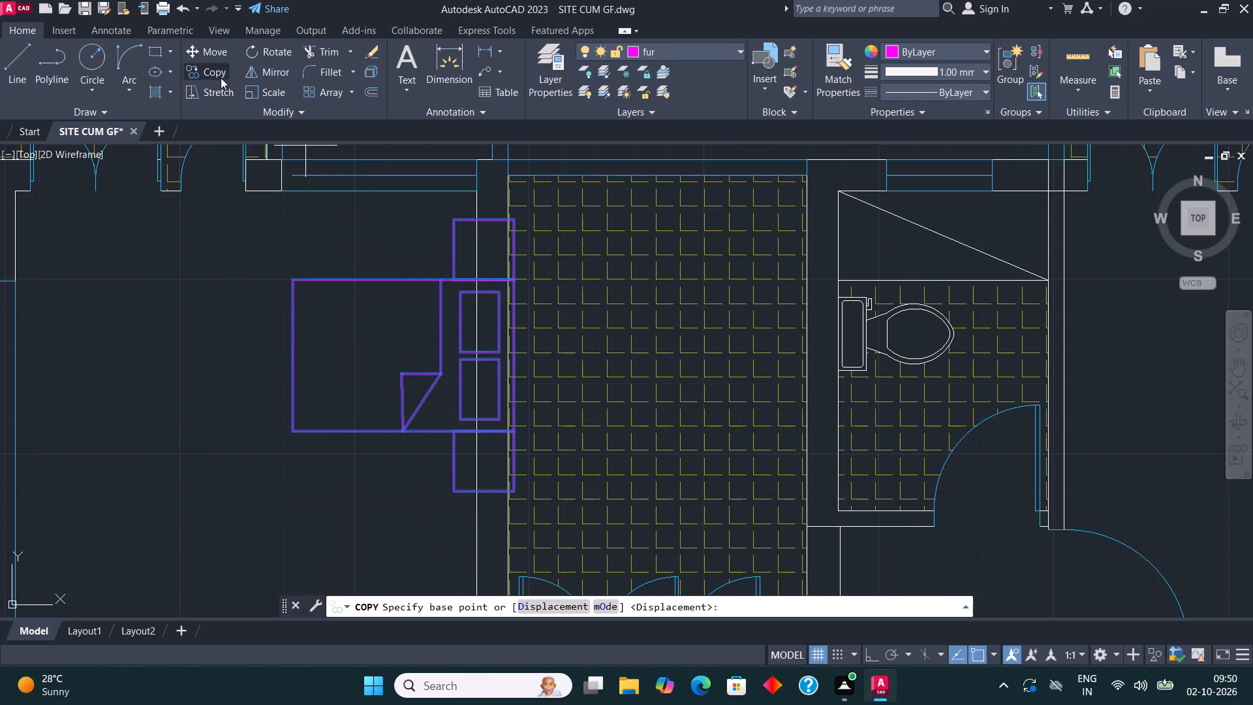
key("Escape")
Move the enlarged bed and side tables southwest, back inside the northwest bedroom beside its east wall.
left_click(464, 507)
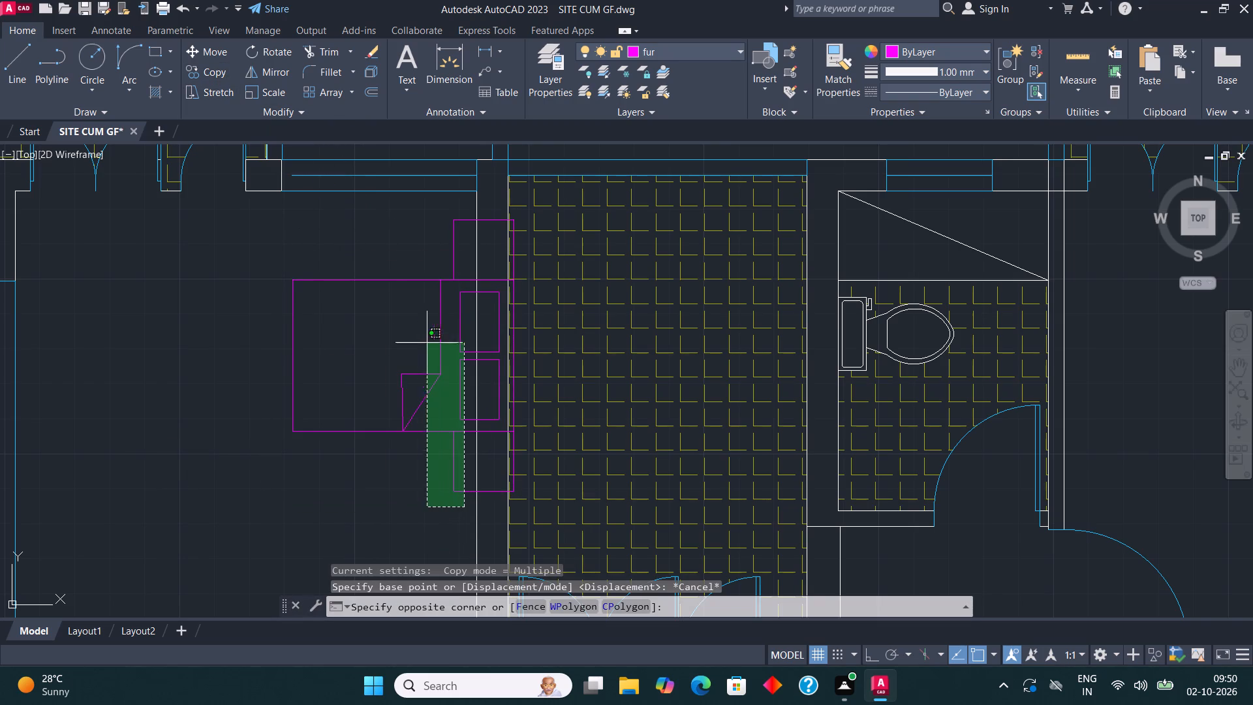
left_click(264, 245)
left_click(208, 54)
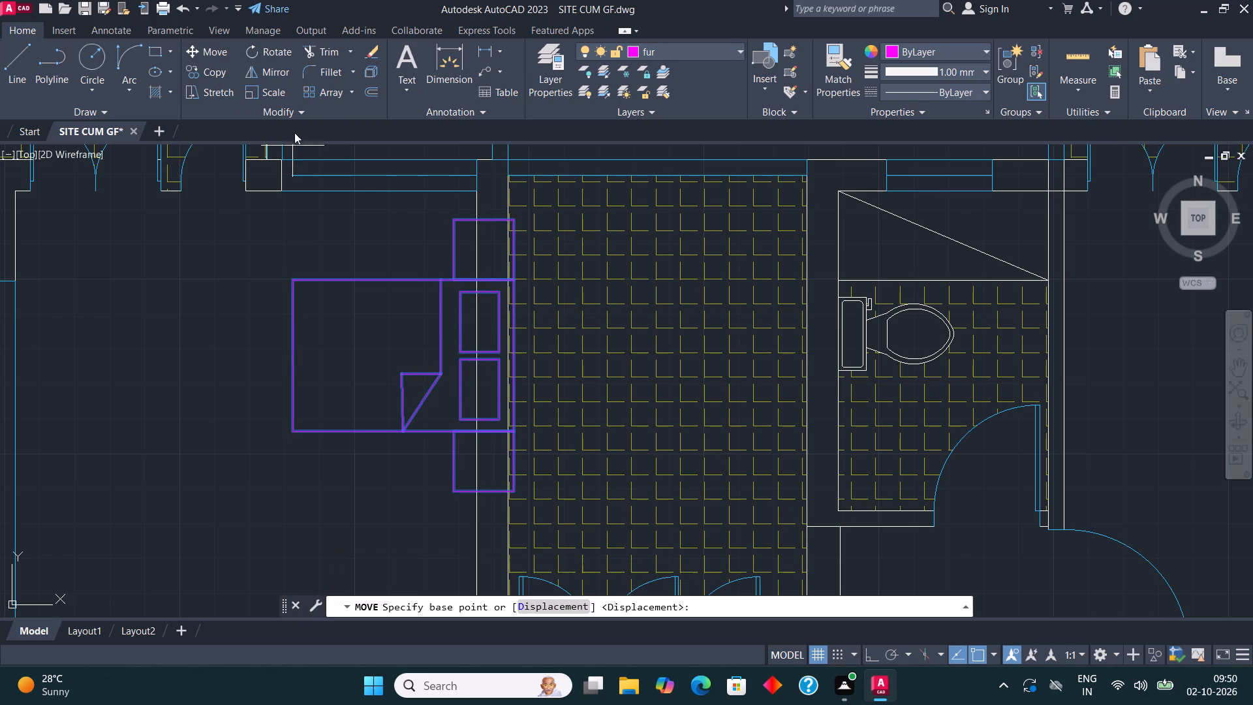
left_click(394, 395)
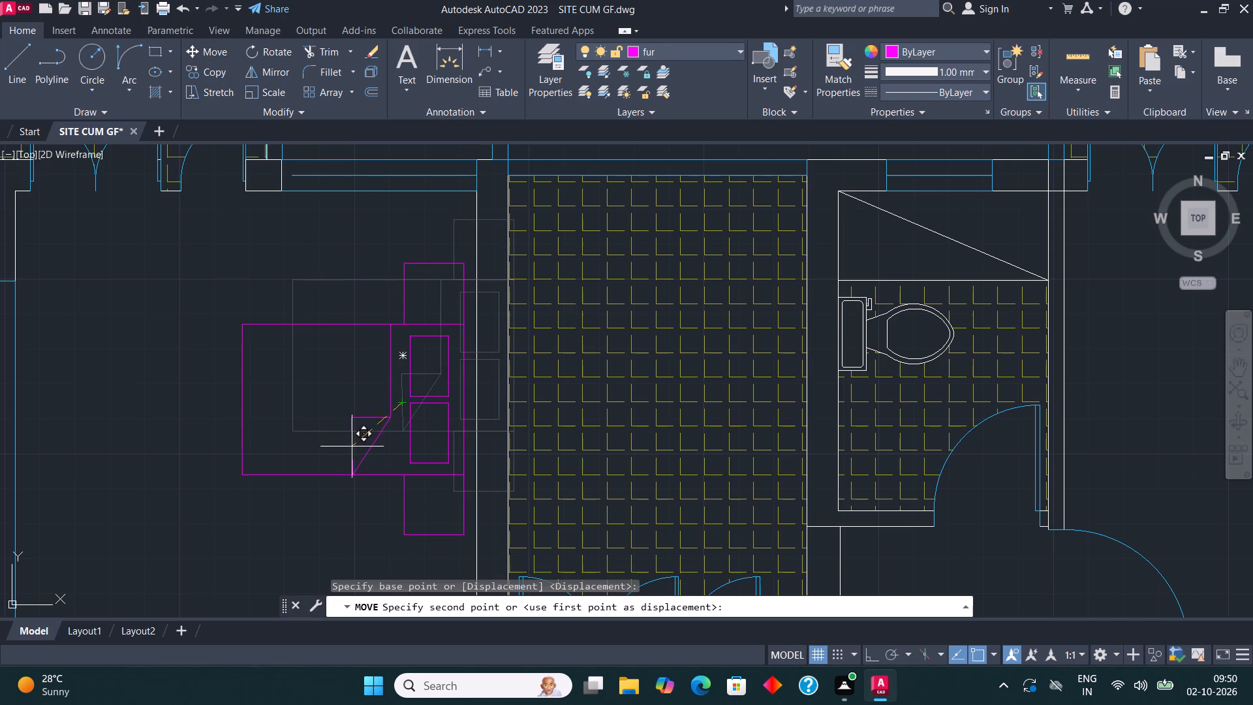
left_click(357, 450)
Copy the bed and side tables beside the northeast bedroom's east wall, and place a spare copy outside the plan to the east.
scroll(339, 359, "down", 2)
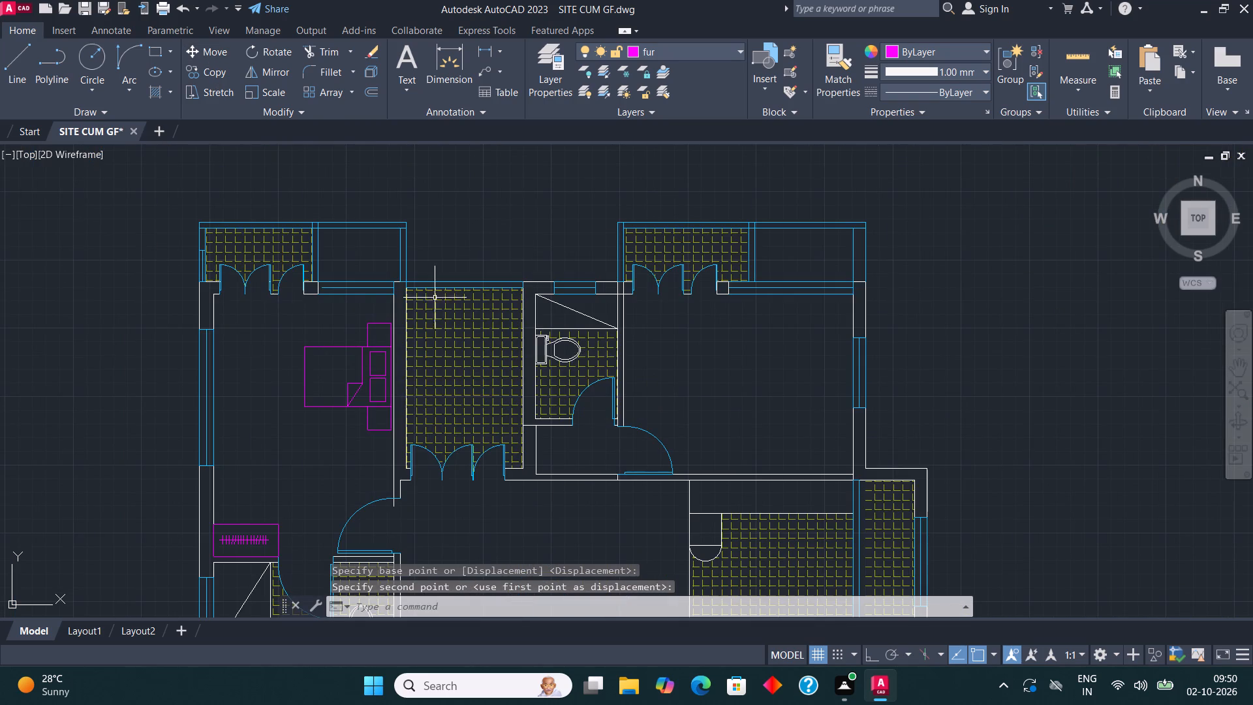
scroll(338, 270, "down", 2)
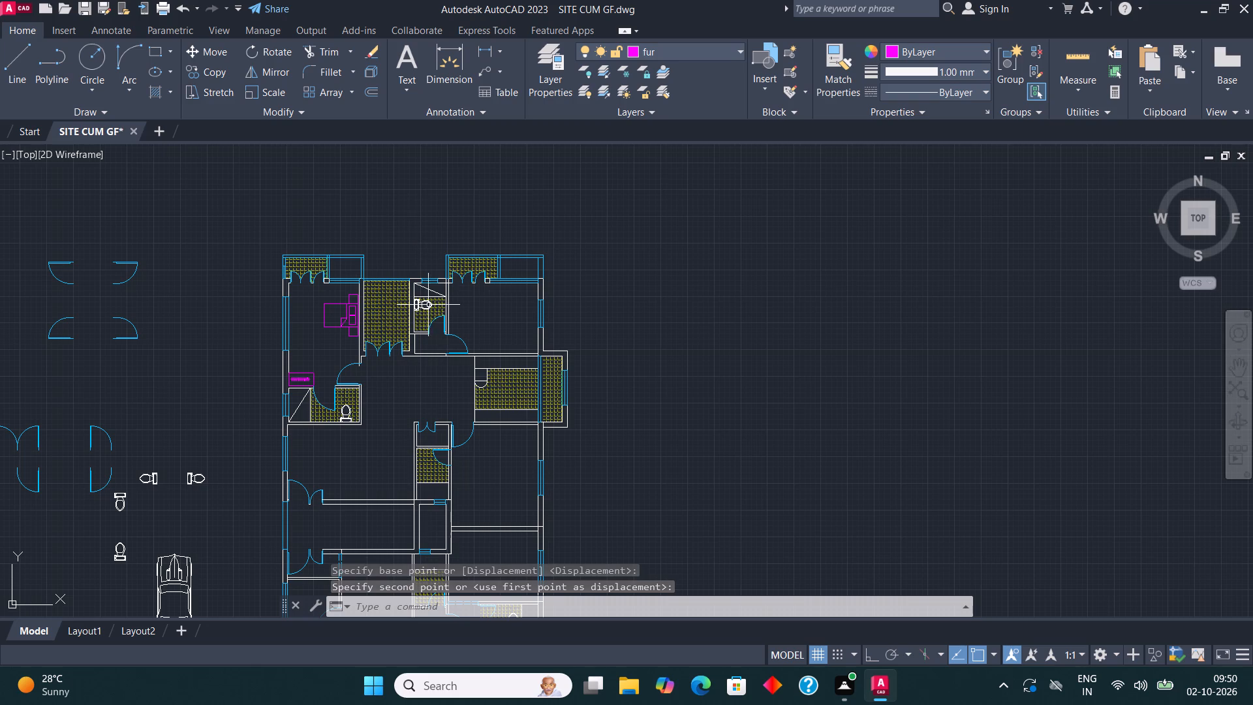
middle_click_drag(431, 310, 391, 345)
scroll(312, 354, "up", 1)
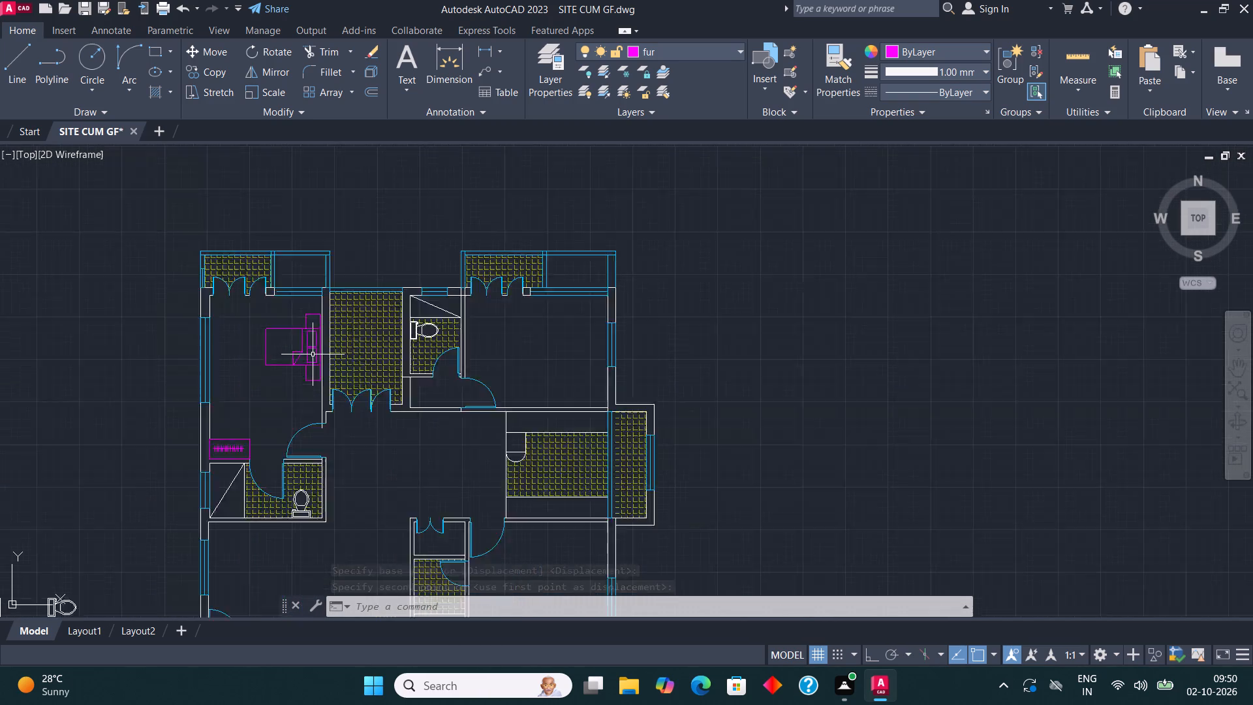
scroll(313, 354, "up", 2)
left_click(315, 450)
left_click(164, 263)
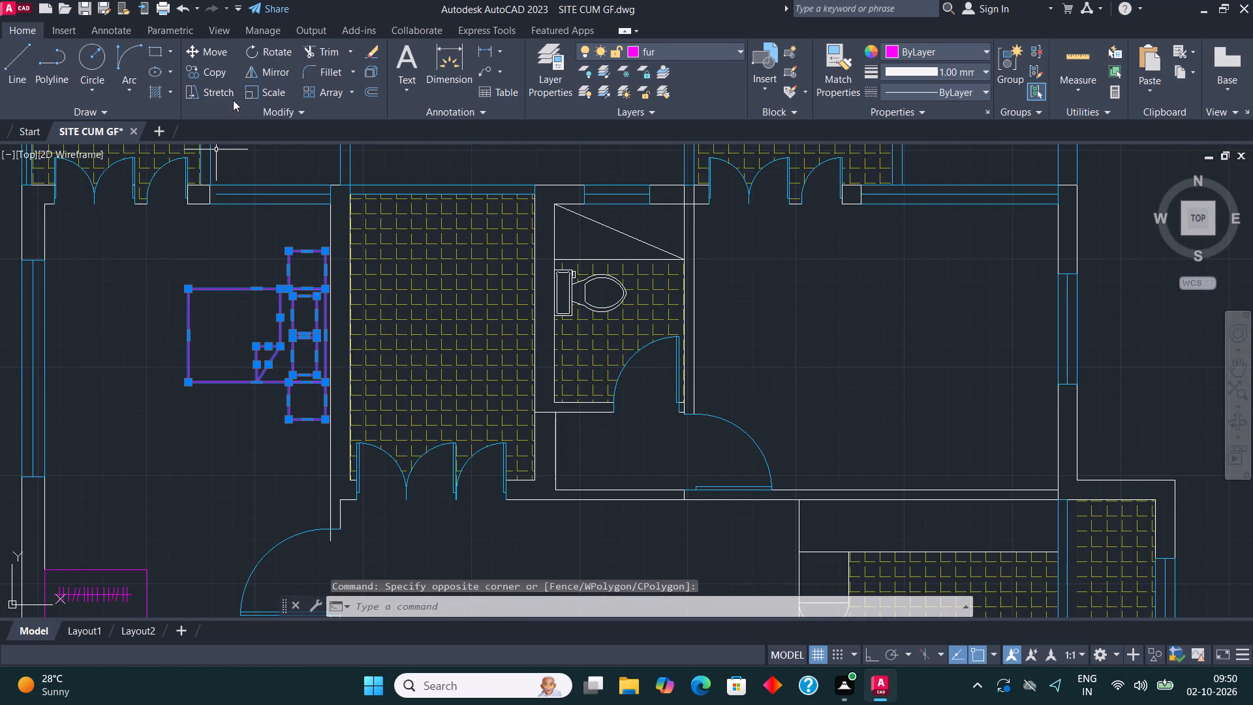
left_click(210, 72)
left_click(326, 252)
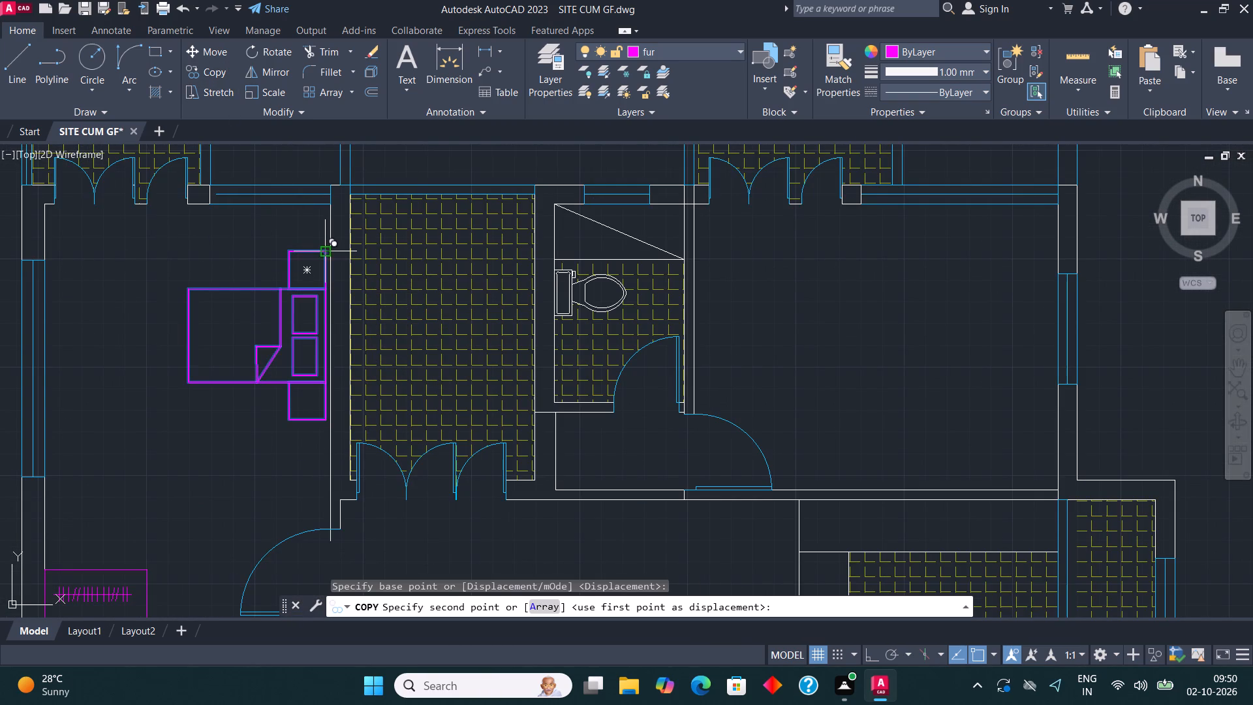
scroll(1027, 249, "up", 2)
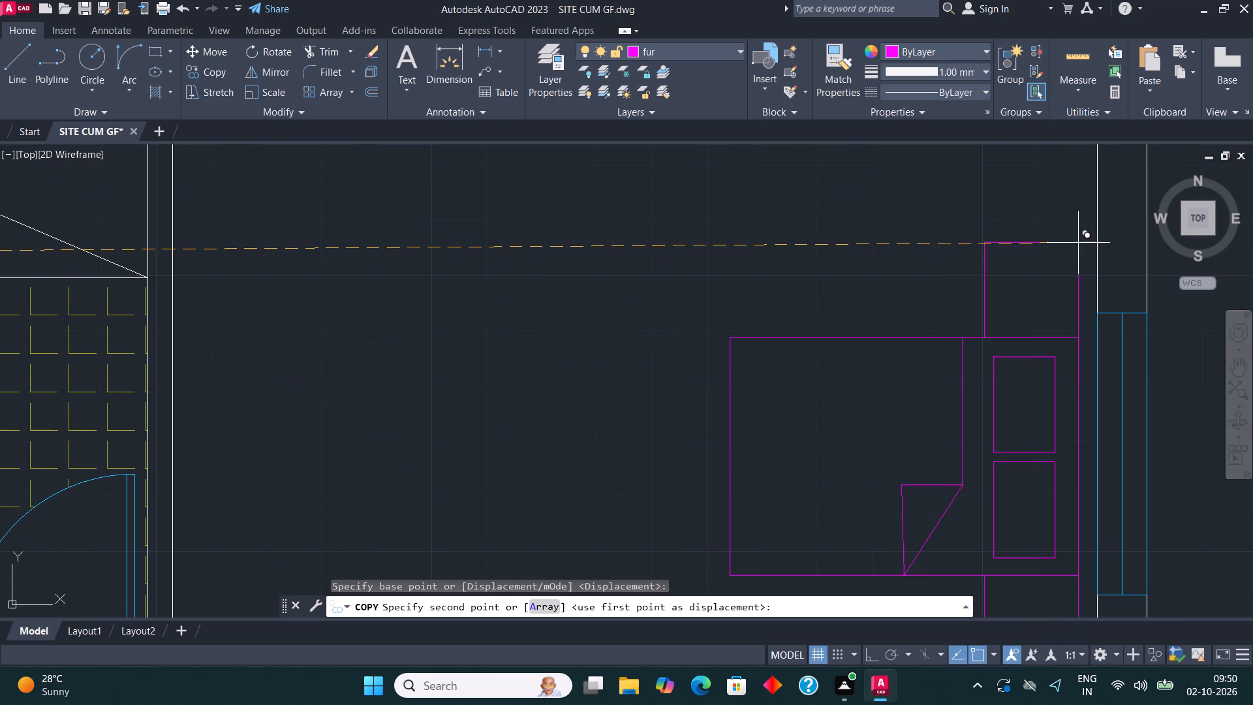
left_click(1086, 238)
scroll(749, 243, "down", 2)
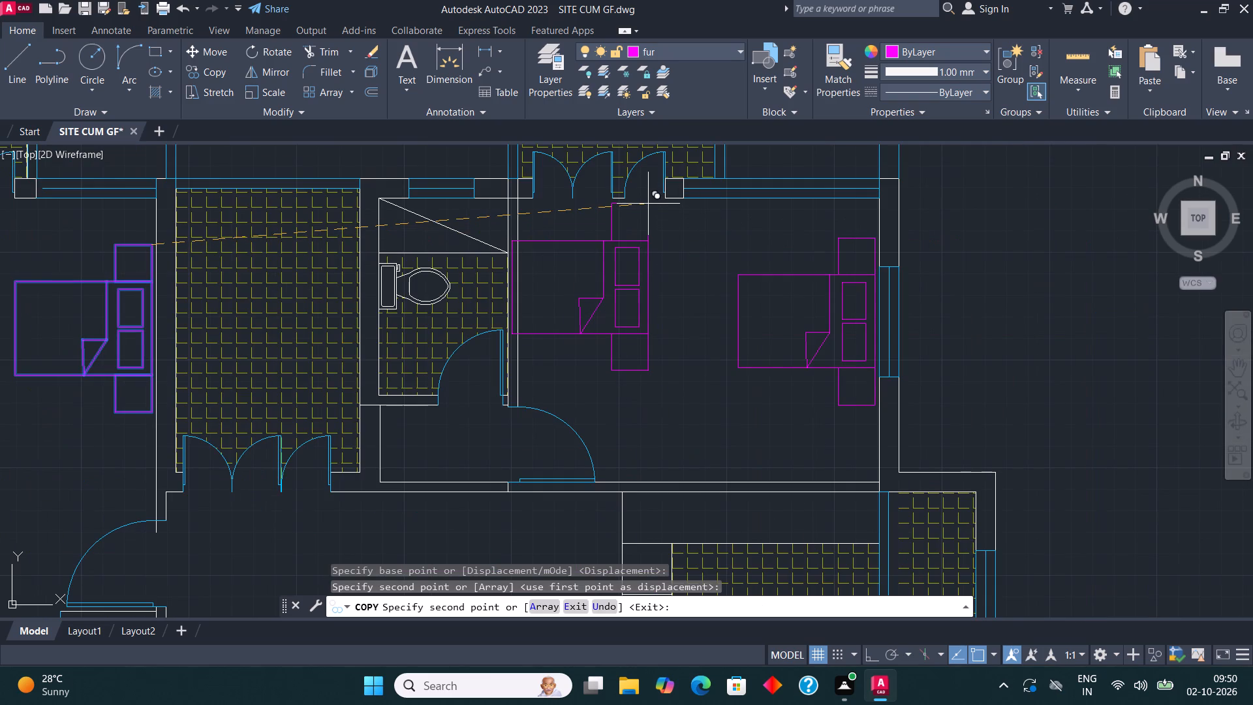
scroll(514, 222, "down", 2)
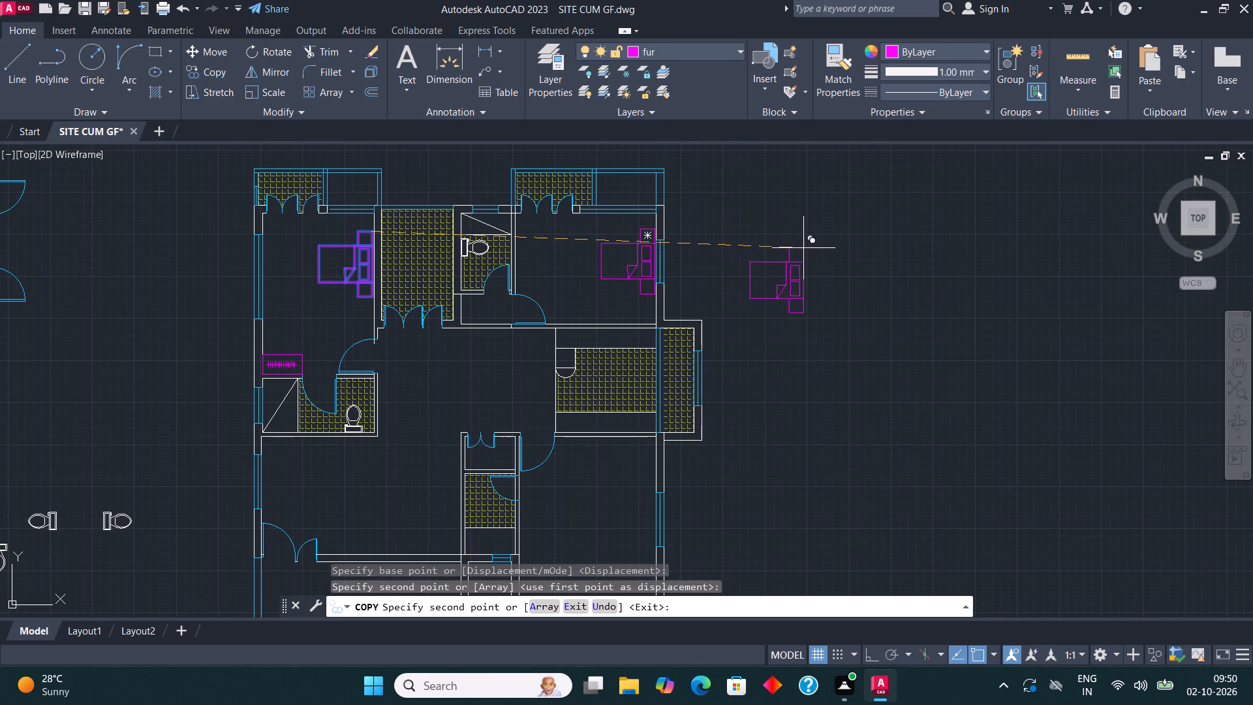
left_click(874, 247)
key("Escape")
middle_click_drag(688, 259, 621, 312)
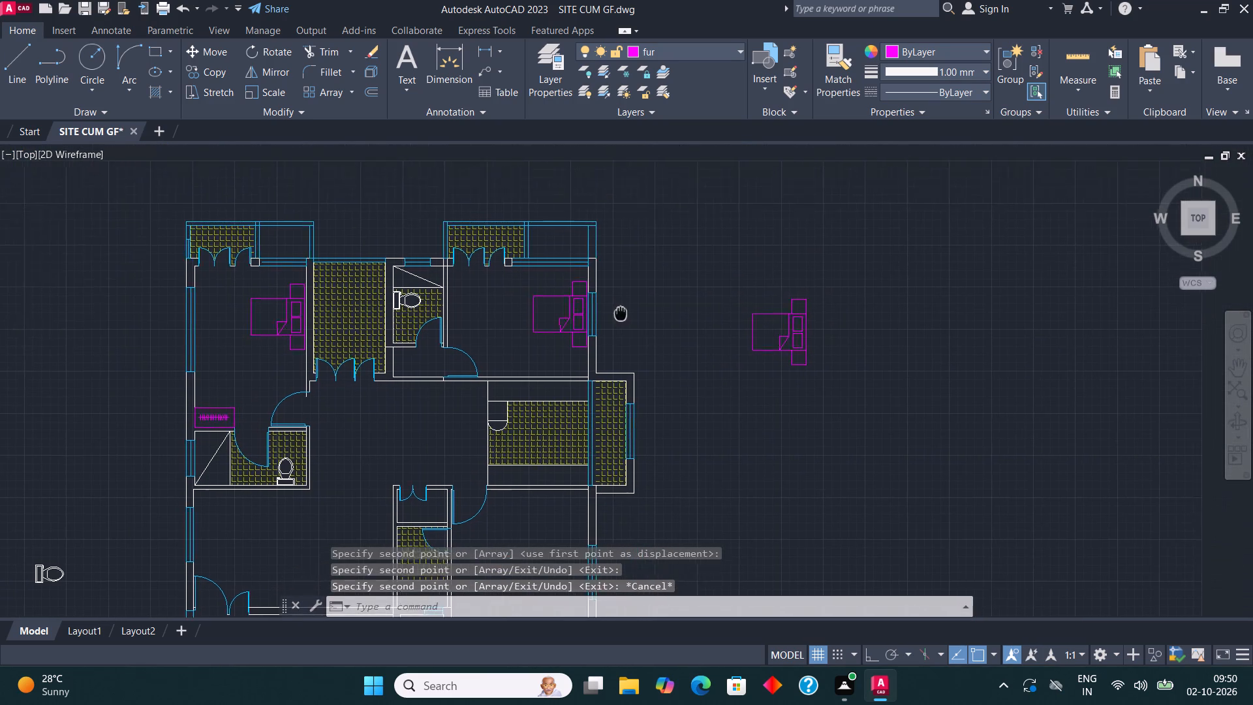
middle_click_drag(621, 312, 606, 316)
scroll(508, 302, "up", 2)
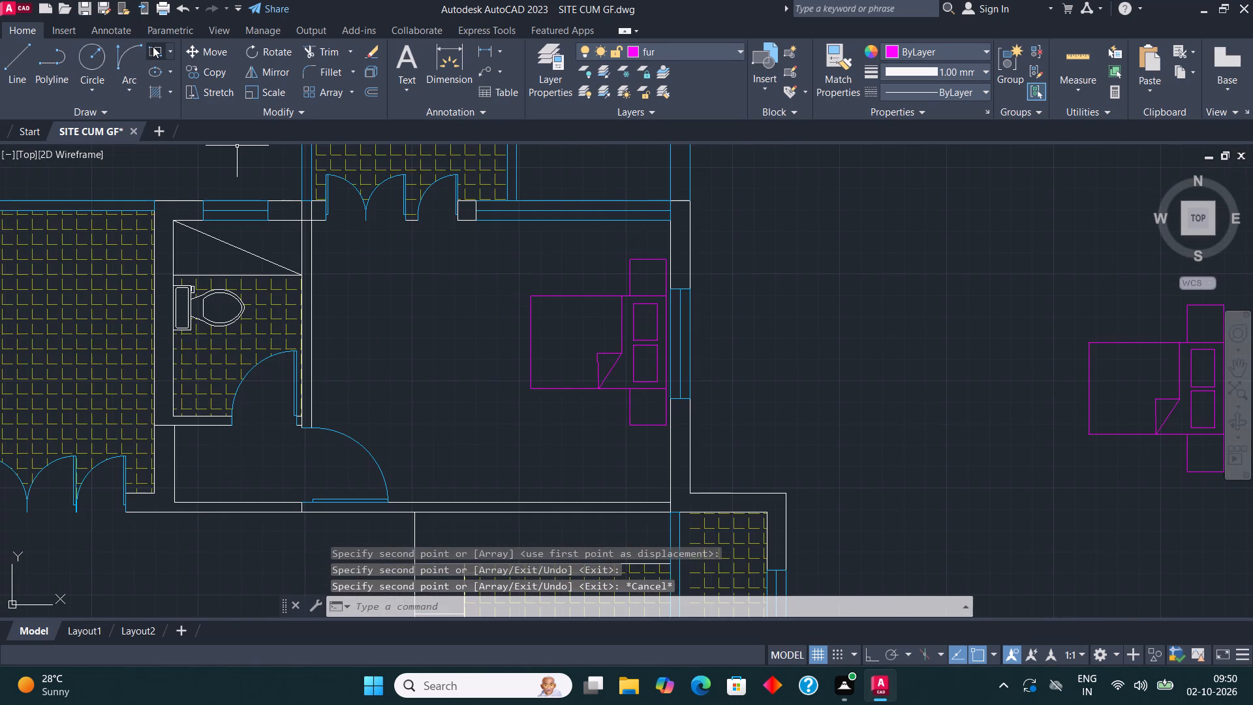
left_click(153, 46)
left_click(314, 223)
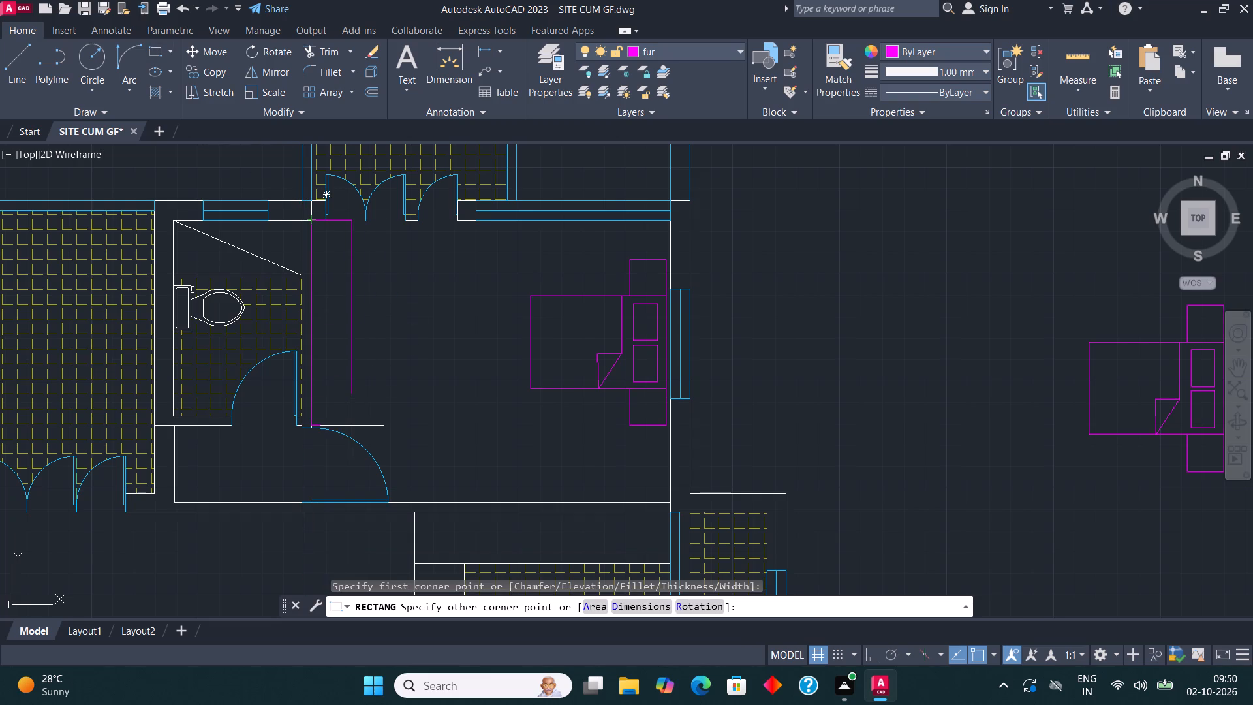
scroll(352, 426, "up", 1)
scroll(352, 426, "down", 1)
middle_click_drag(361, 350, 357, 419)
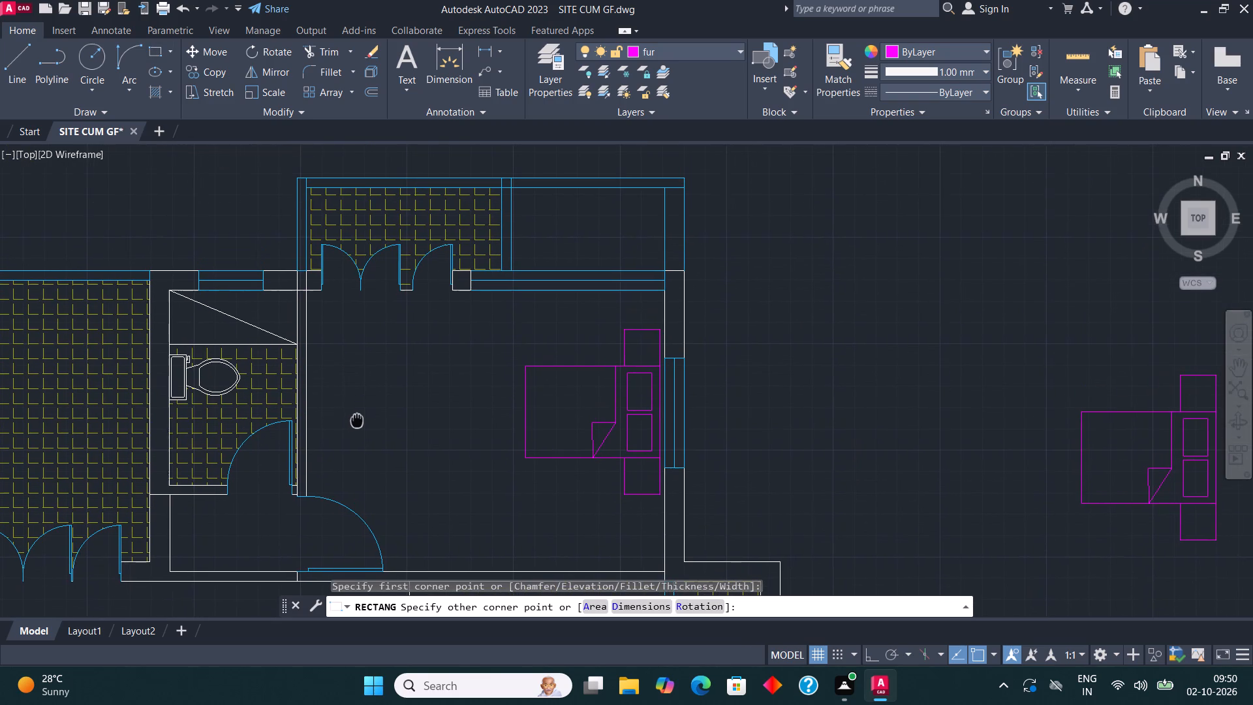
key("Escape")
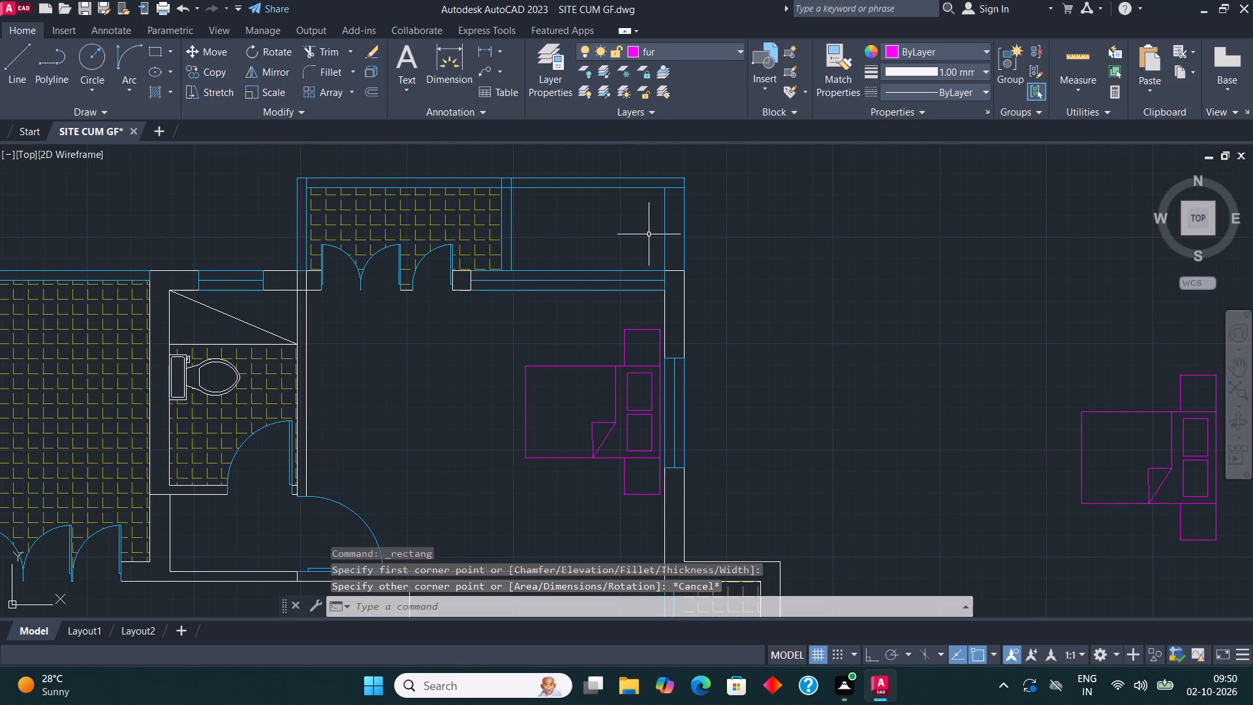
Draw a wardrobe rectangle along the northeast bedroom's south wall, from just east of the door swing to the east wall.
middle_click_drag(638, 230, 542, 218)
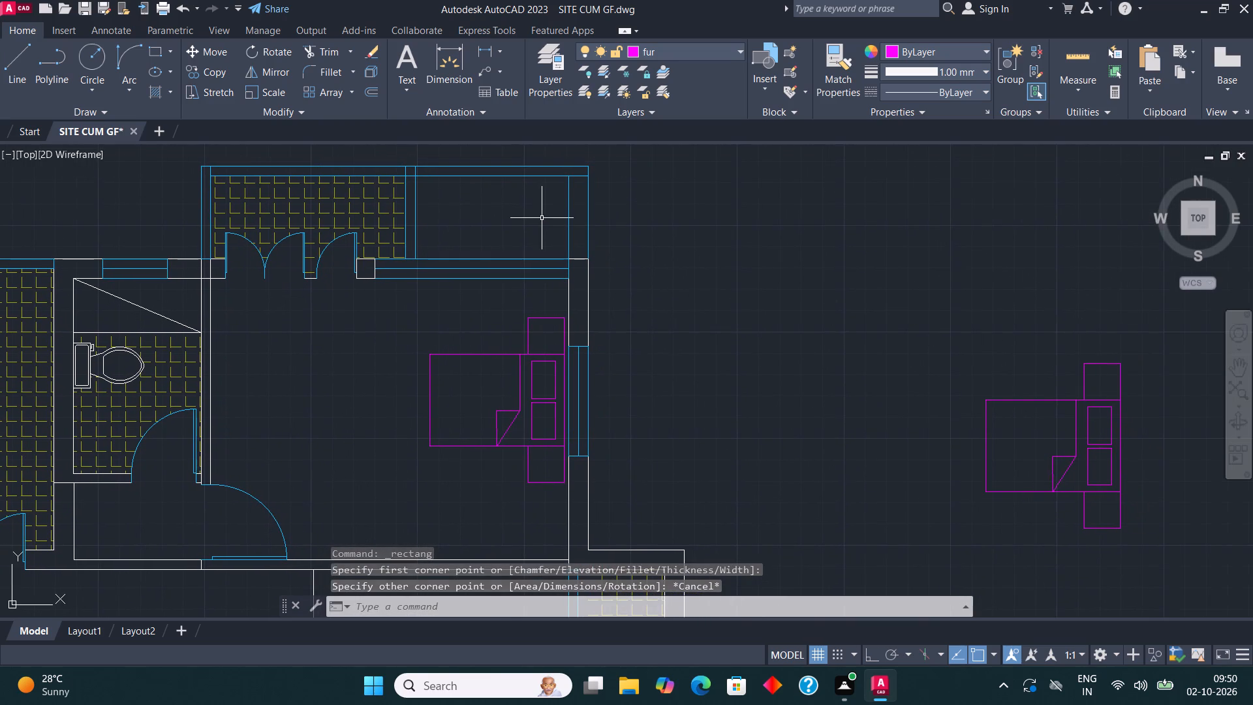
scroll(538, 227, "down", 1)
scroll(529, 430, "up", 1)
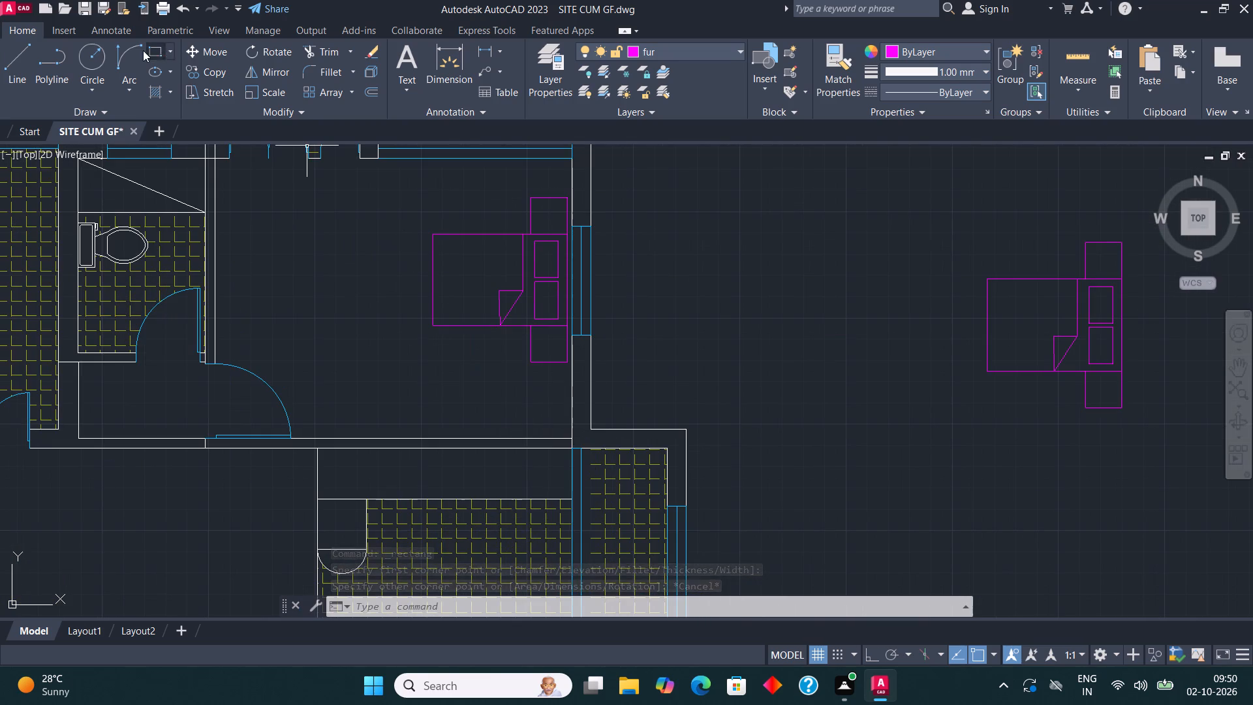
left_click(151, 52)
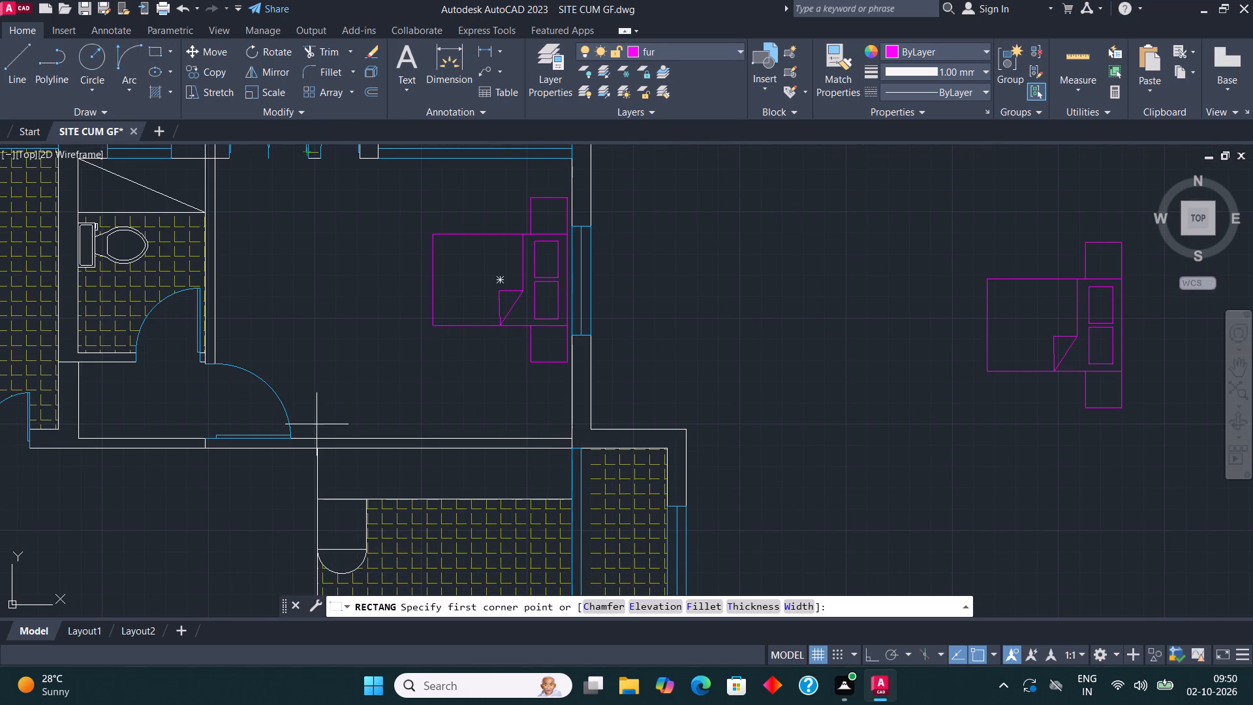
left_click(322, 433)
left_click(573, 381)
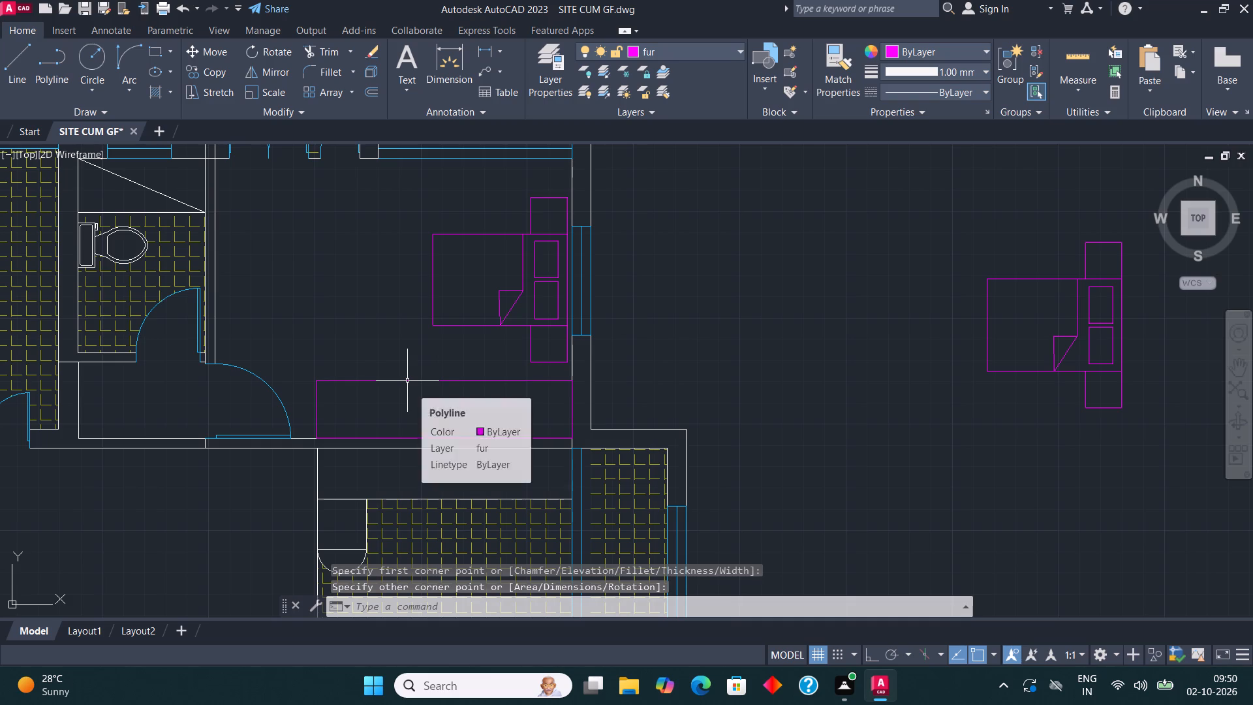
Copy the hanger rod from the northwest bedroom's wardrobe to three end-to-end spots along the new northeast wardrobe.
scroll(604, 352, "down", 2)
scroll(202, 430, "up", 3)
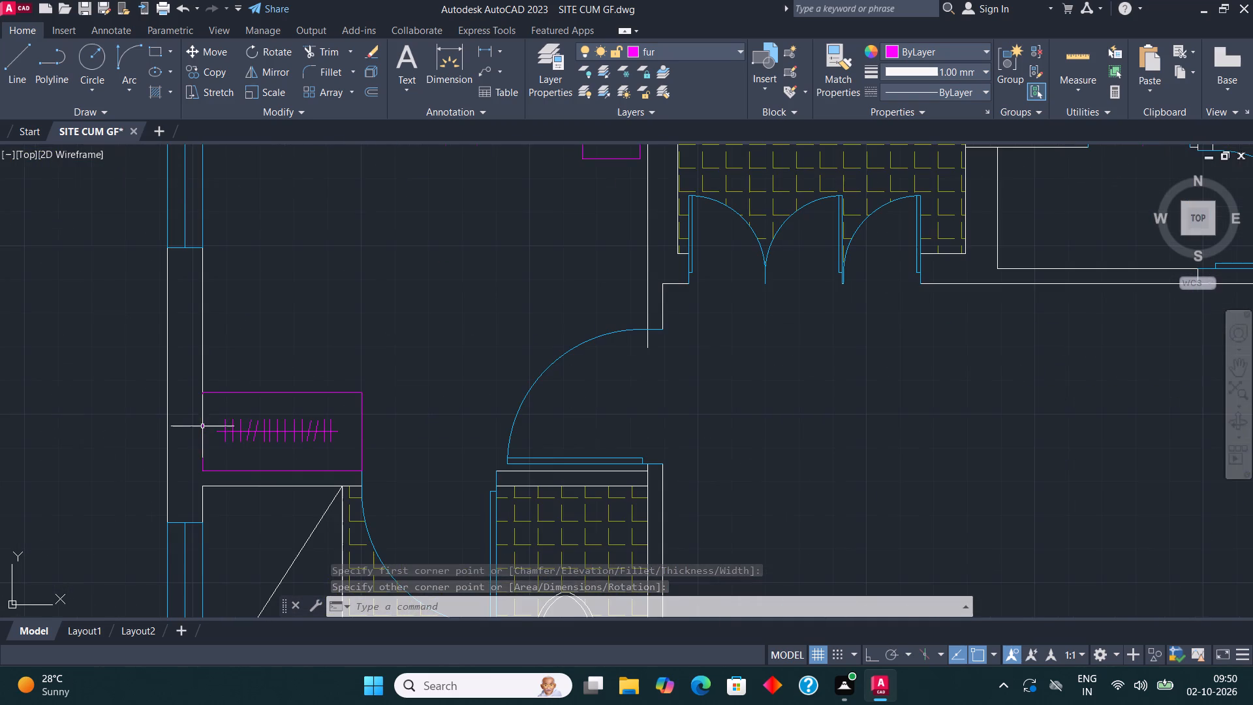
left_click(211, 448)
left_click(344, 415)
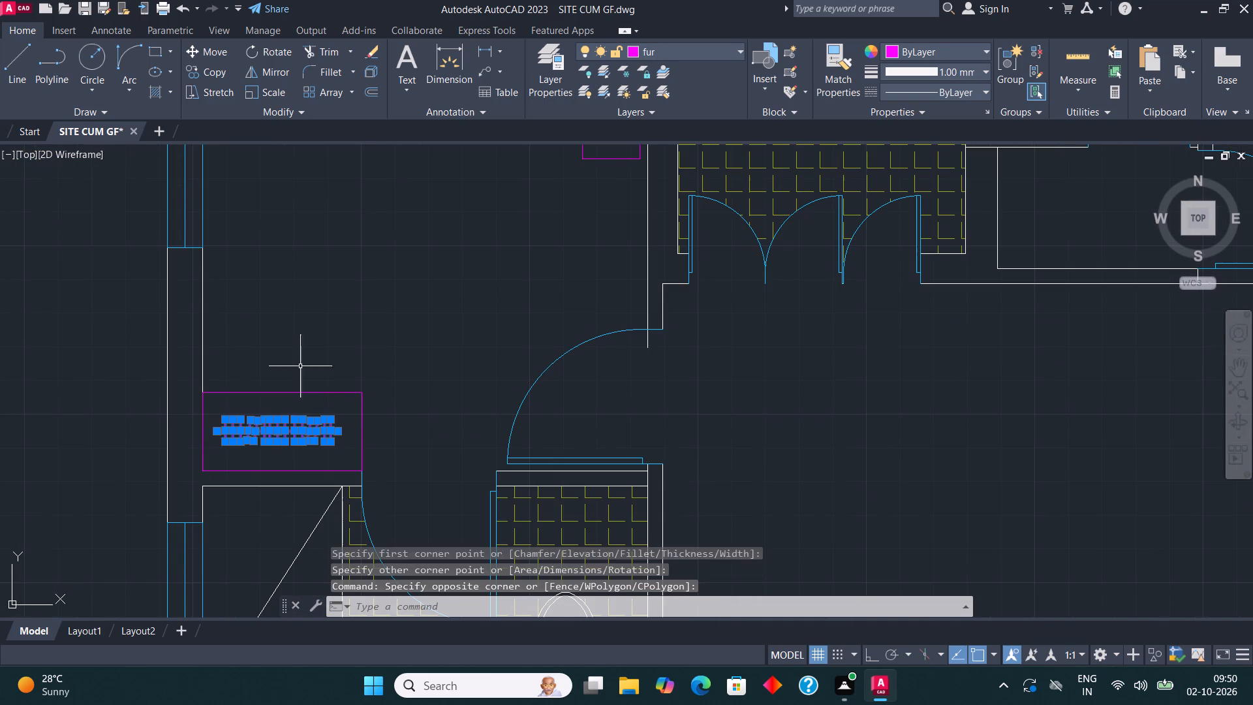
left_click(214, 71)
left_click(277, 428)
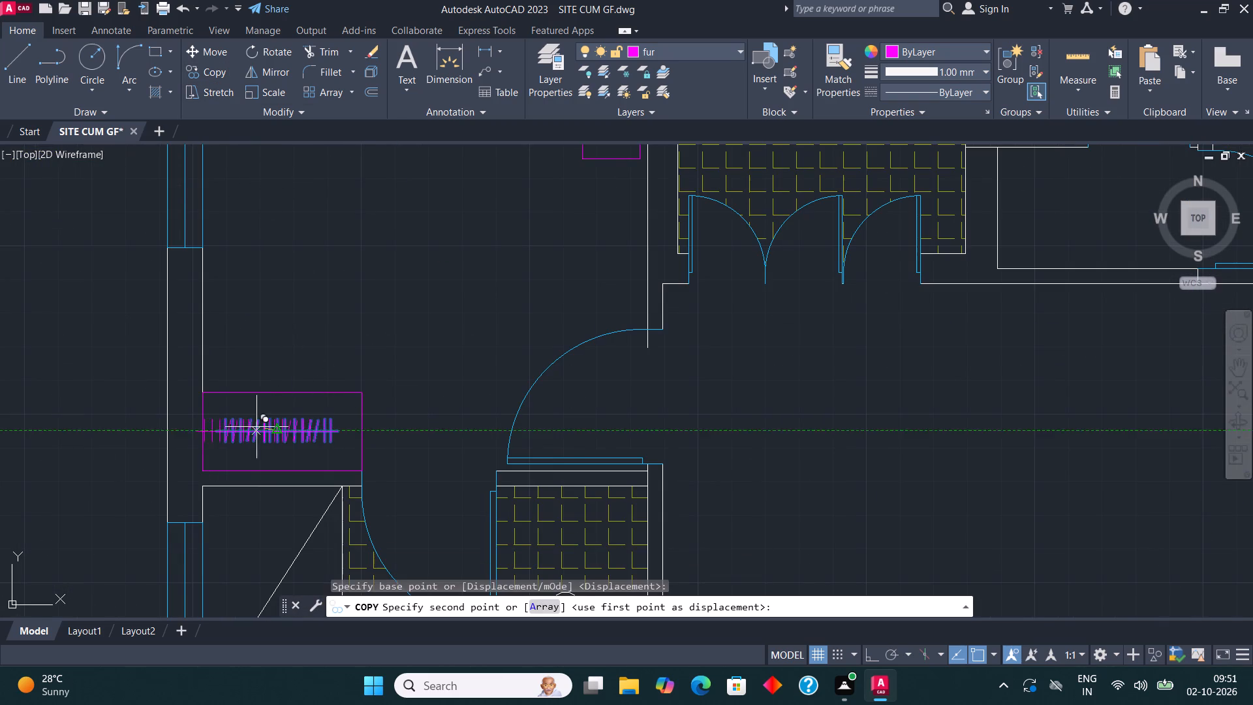
scroll(206, 445, "down", 3)
scroll(546, 392, "up", 3)
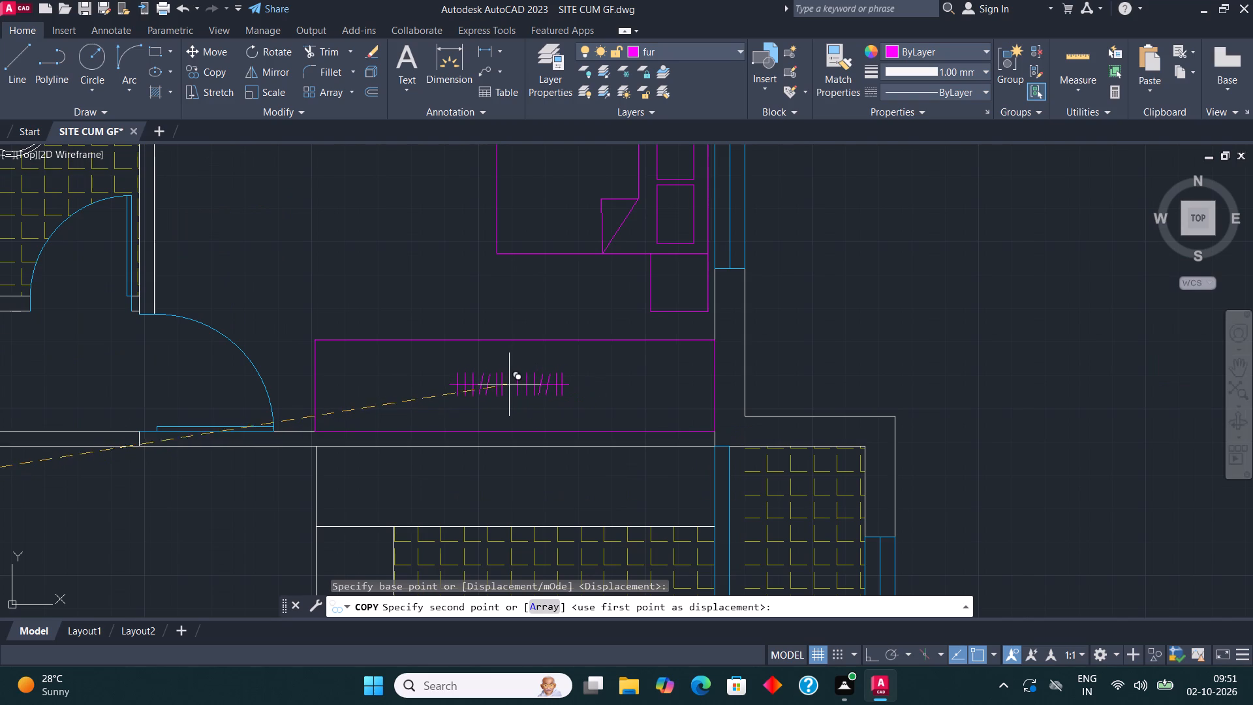
left_click(510, 387)
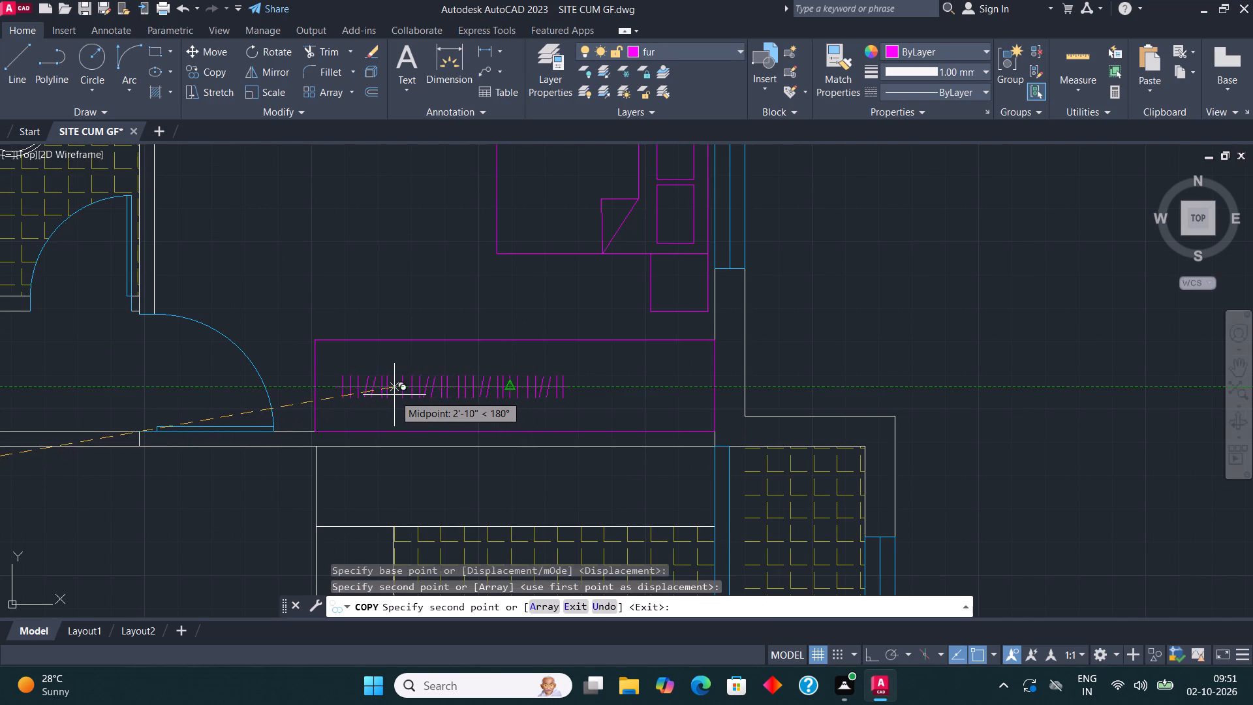
left_click(400, 395)
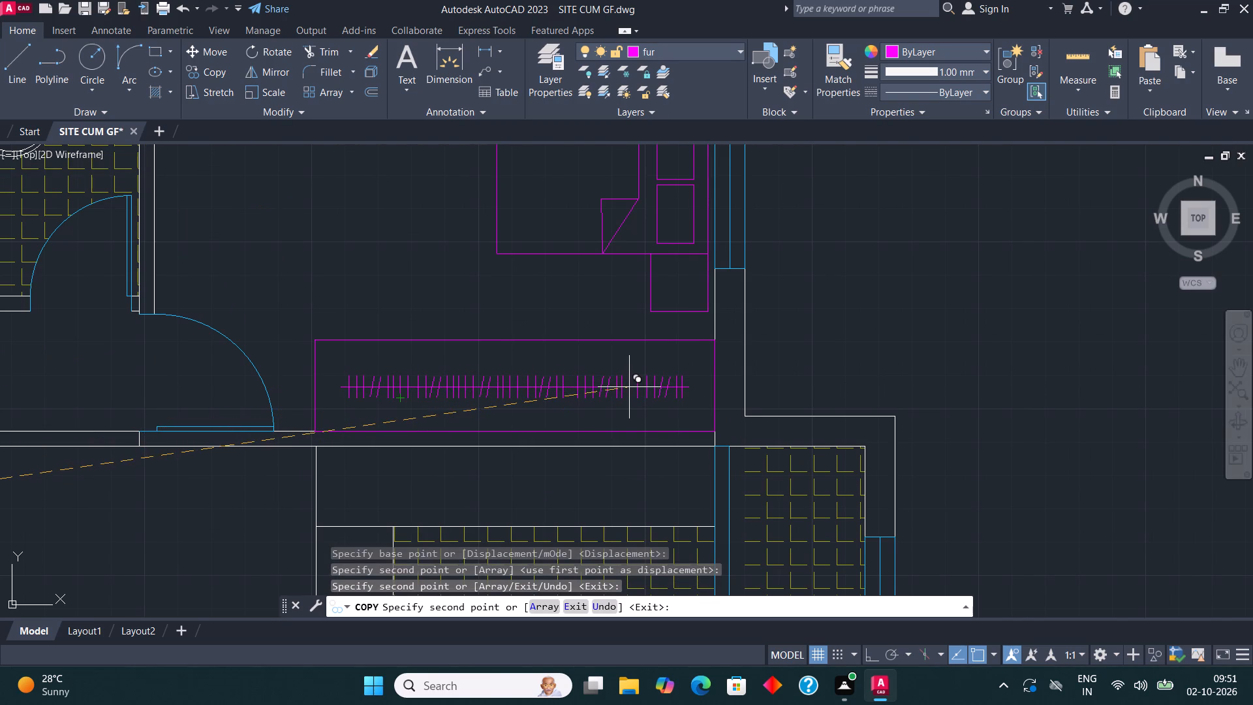
left_click(627, 387)
key("Escape")
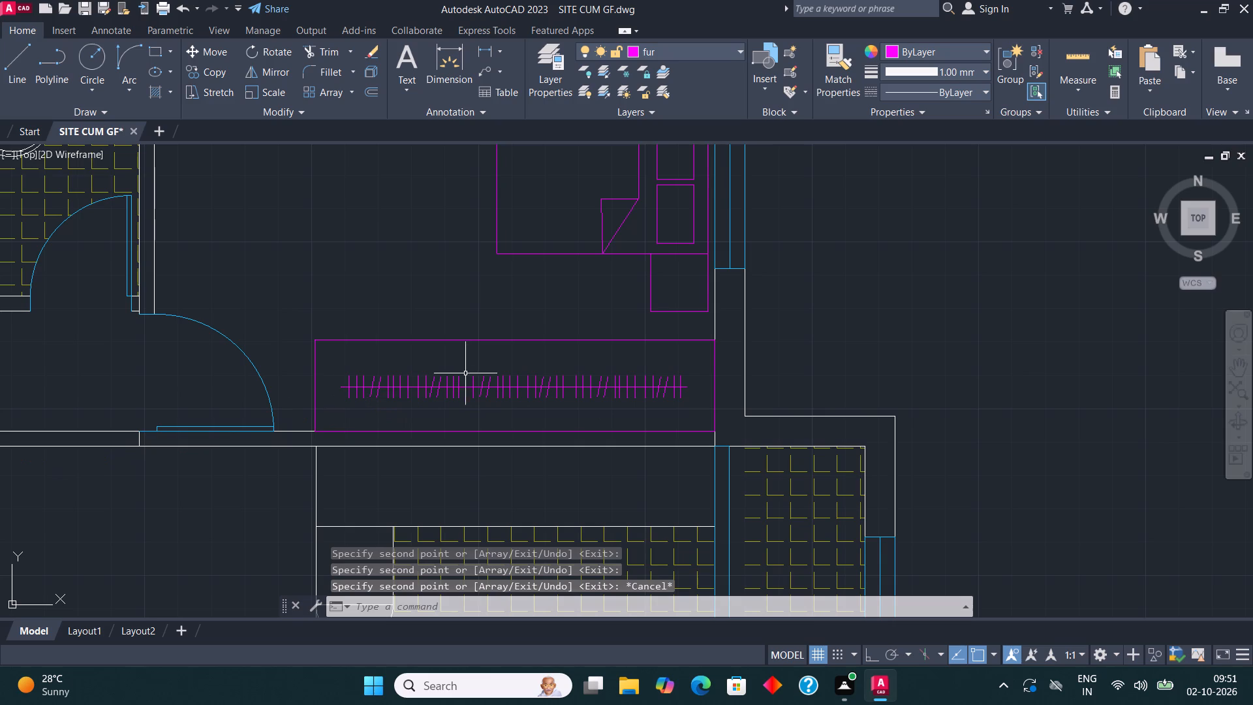
Draw a rectangle about 1'-5" deep at the east end of the counter strip south of the northeast bedroom.
scroll(459, 360, "down", 1)
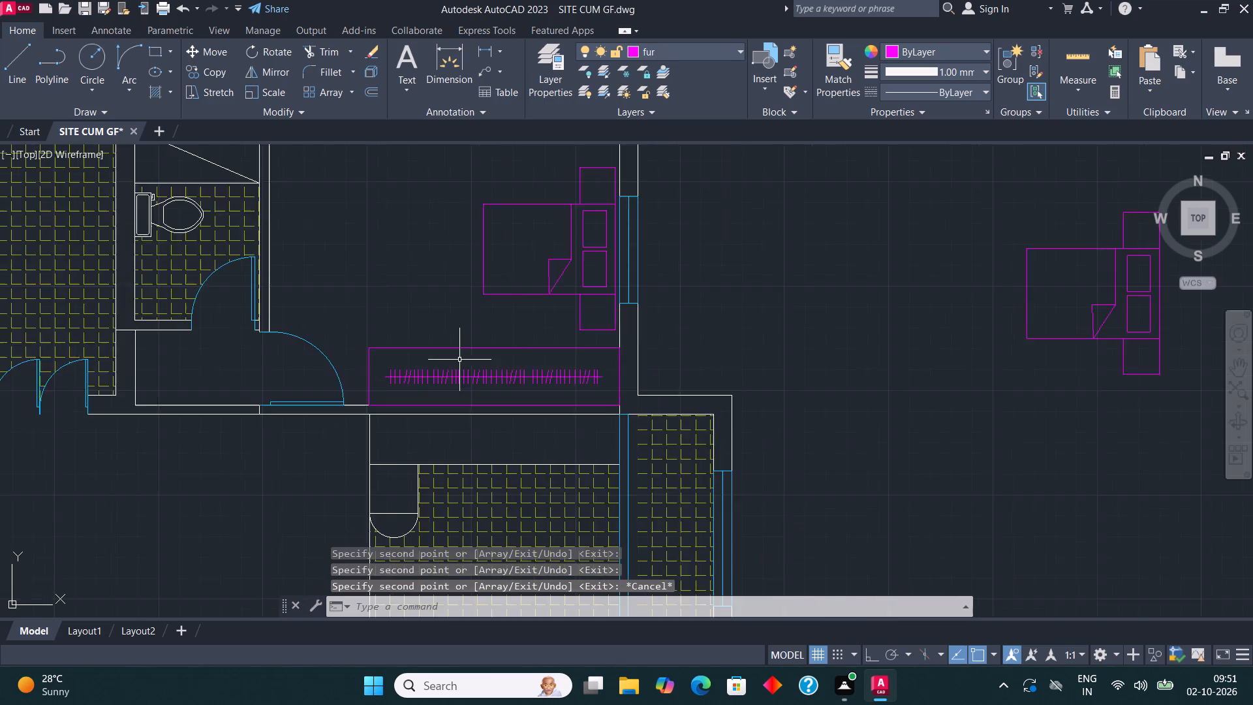
scroll(459, 360, "down", 1)
middle_click_drag(504, 388, 511, 302)
scroll(511, 300, "up", 2)
left_click(155, 53)
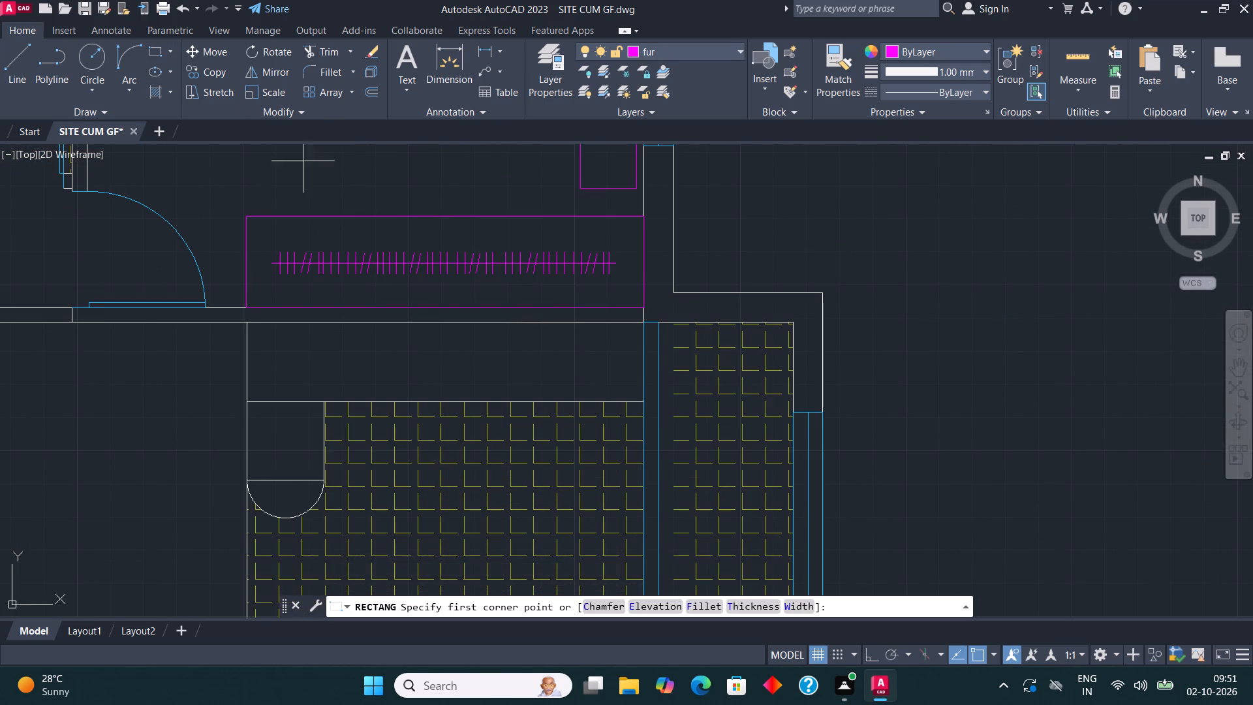
scroll(651, 371, "up", 1)
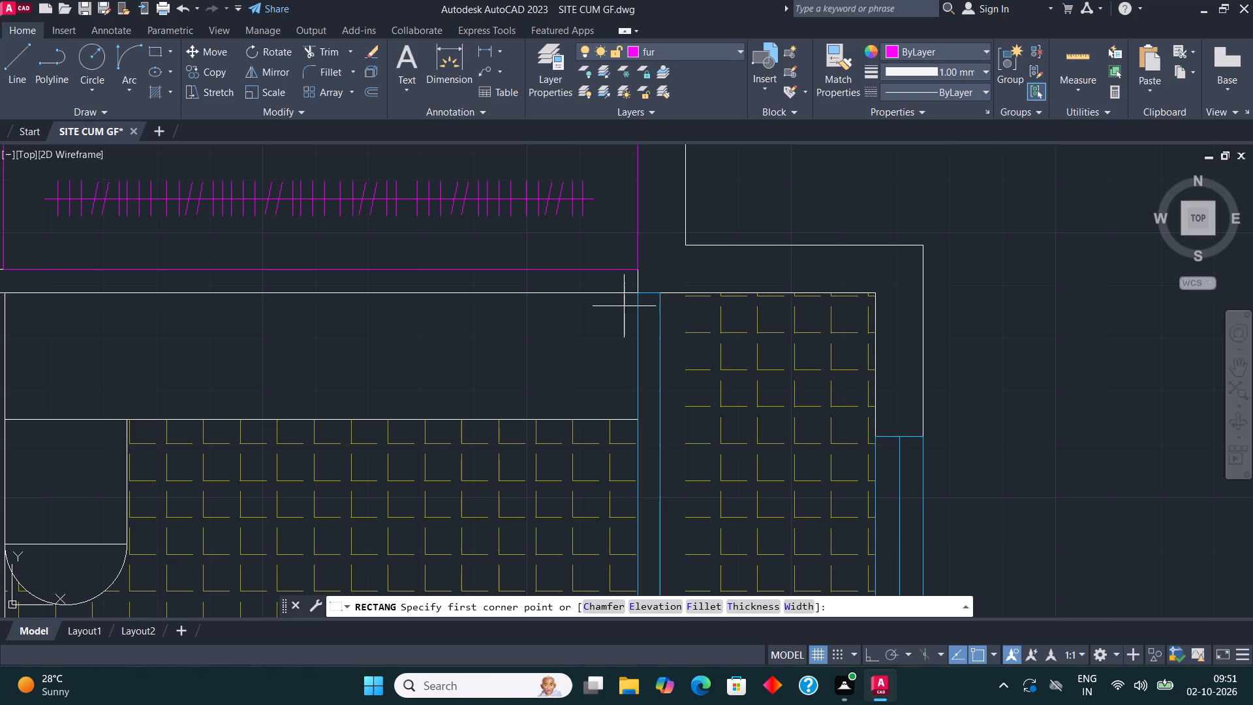
left_click(624, 302)
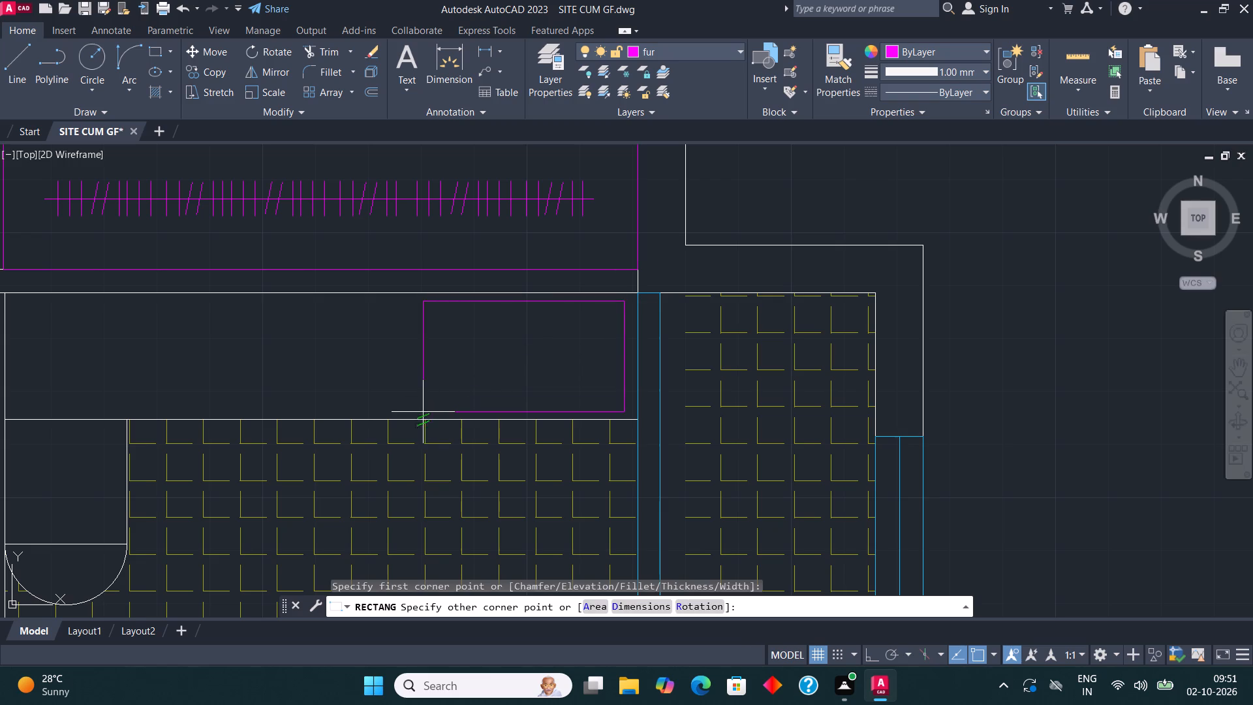
left_click(412, 410)
Divide the counter rectangle into two equal halves with a vertical line between the midpoints of its long edges.
middle_click_drag(628, 356, 596, 361)
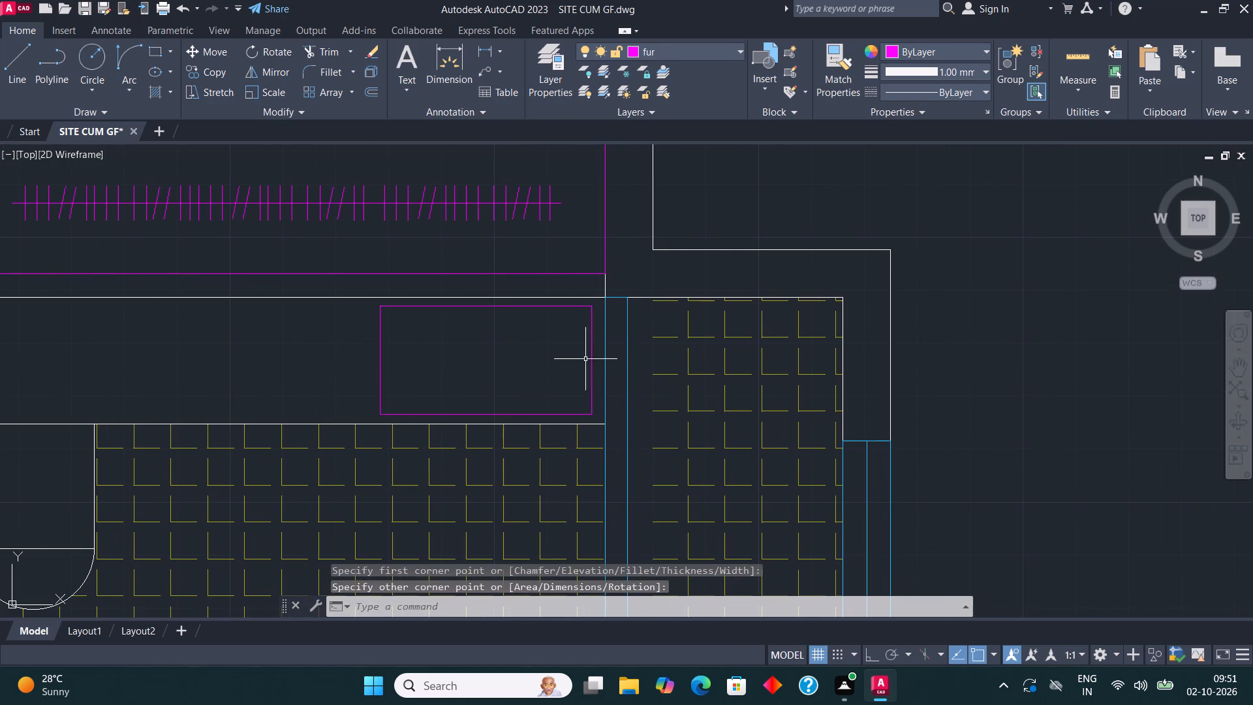
scroll(540, 362, "up", 1)
left_click(18, 60)
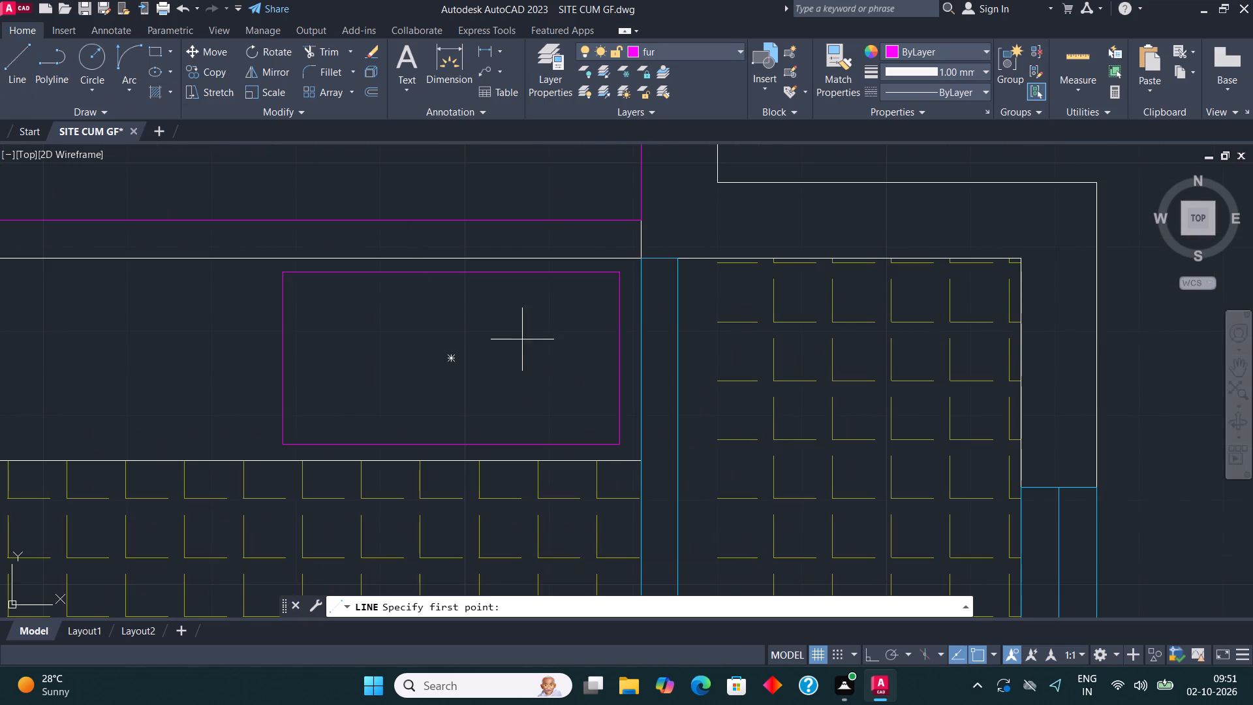
left_click(446, 273)
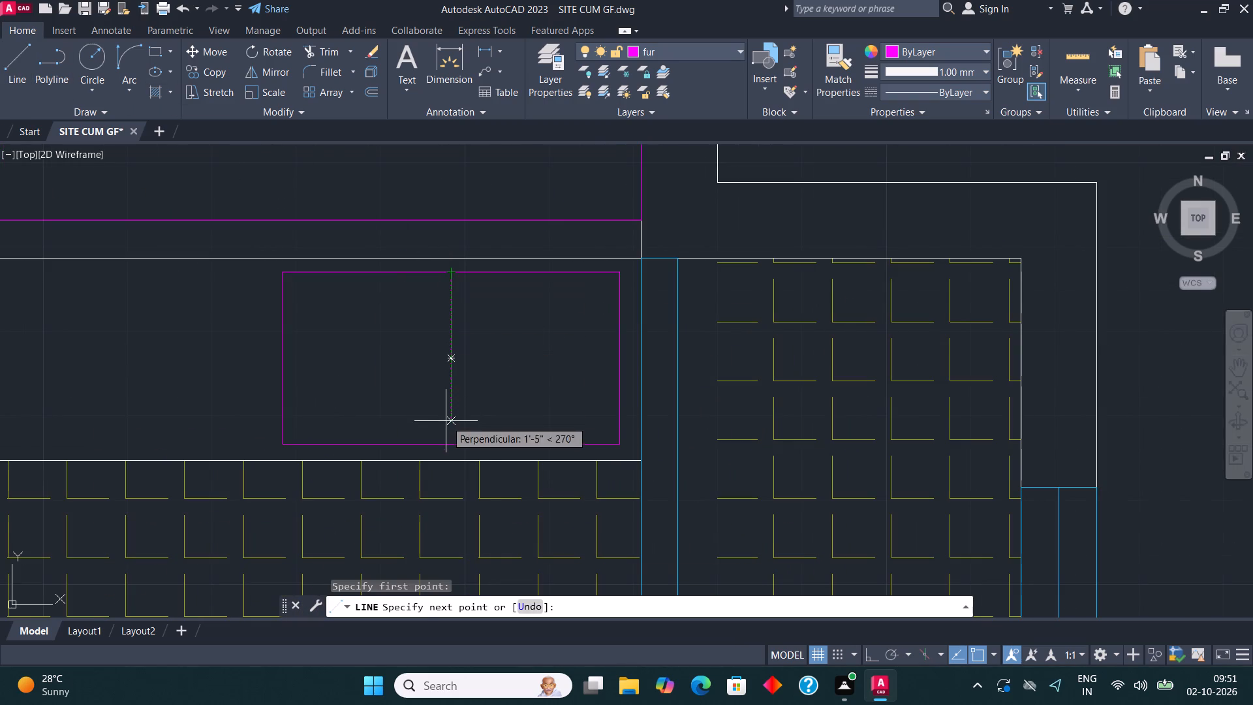
left_click(450, 437)
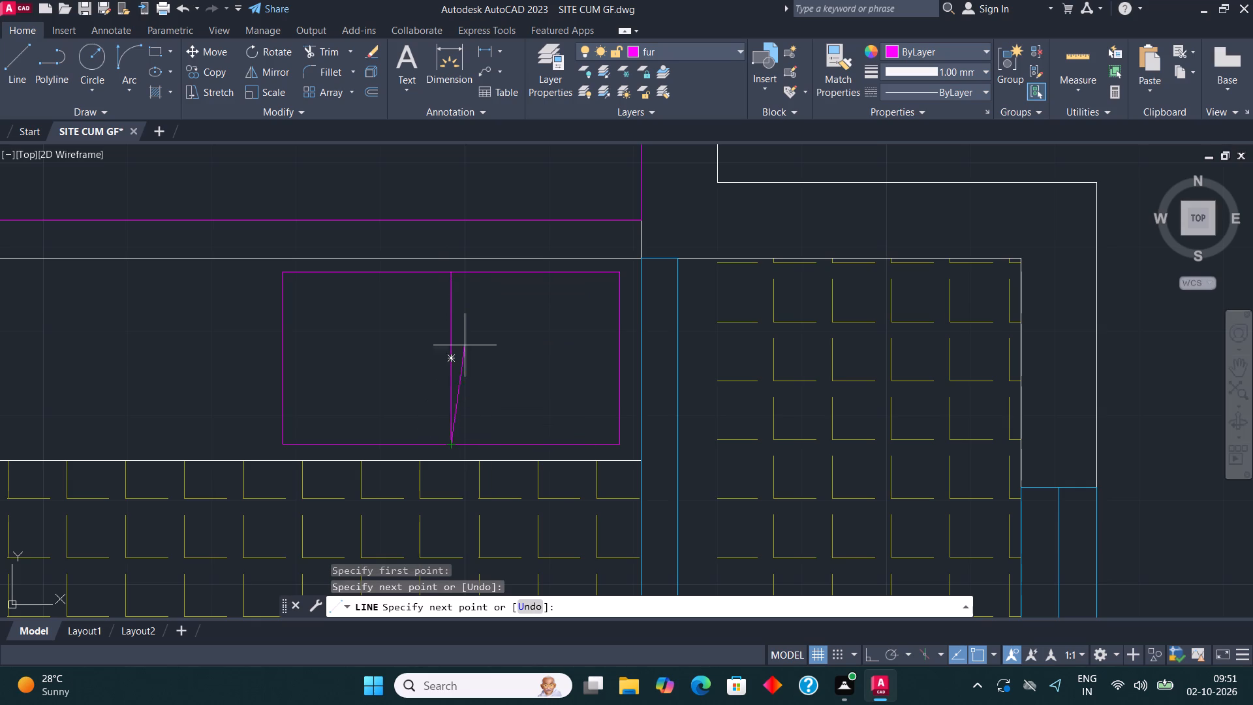
Draw a slightly inset rectangle inside each half of the divided counter rectangle.
left_click(153, 52)
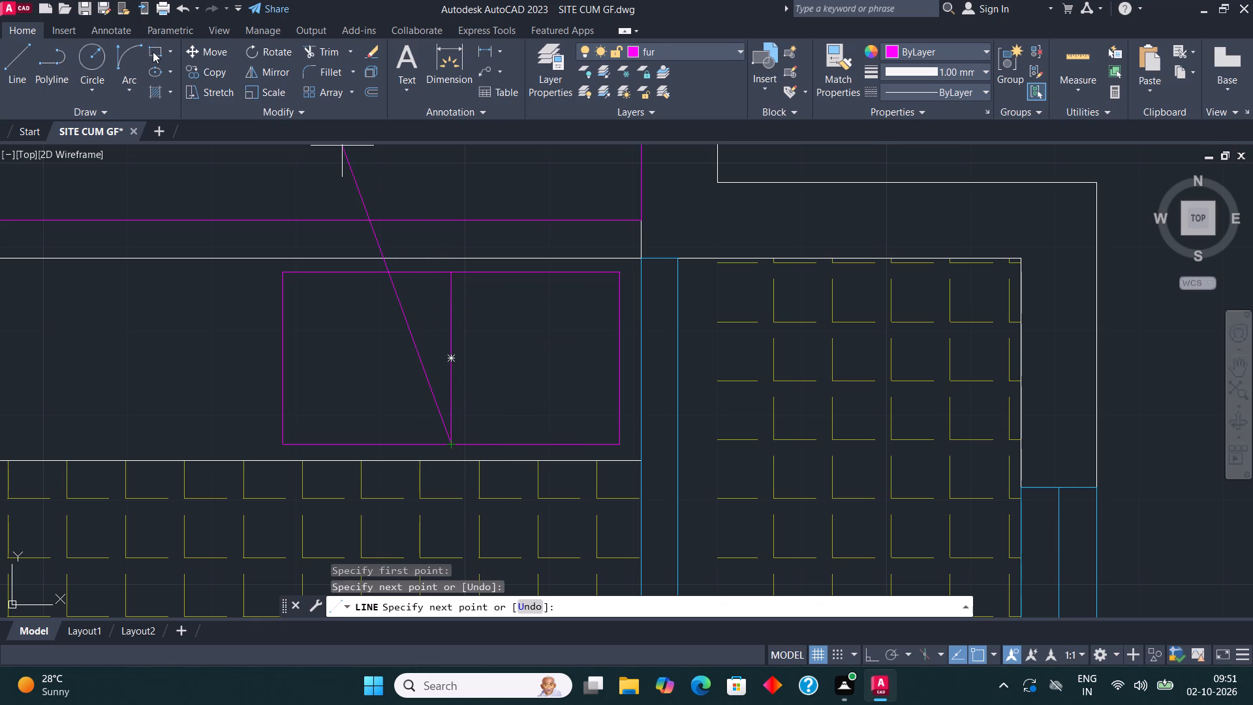
left_click(292, 281)
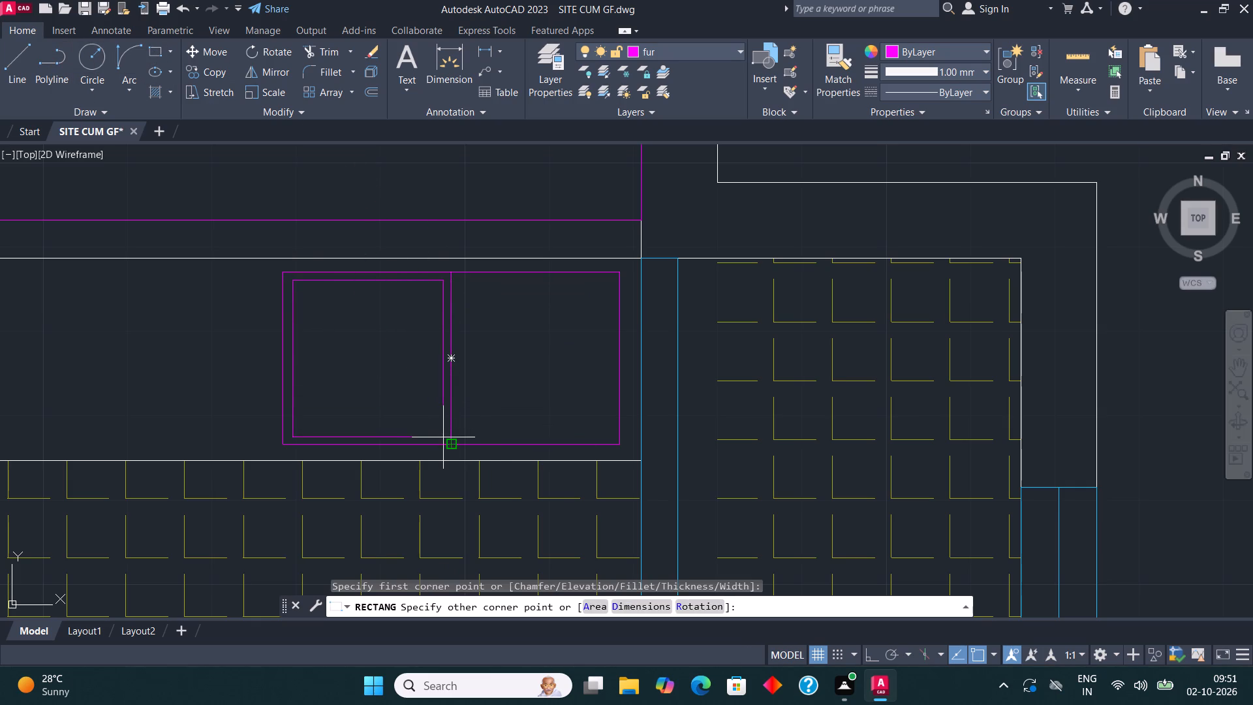
left_click(442, 435)
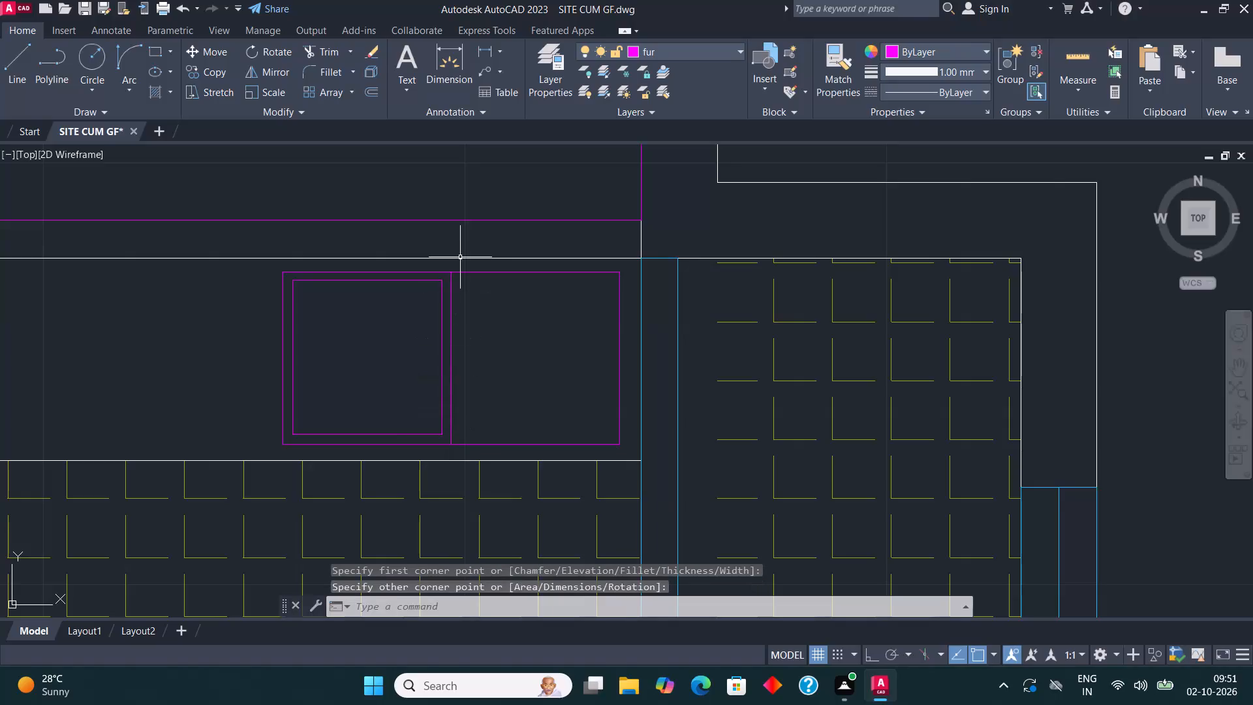
left_click(156, 48)
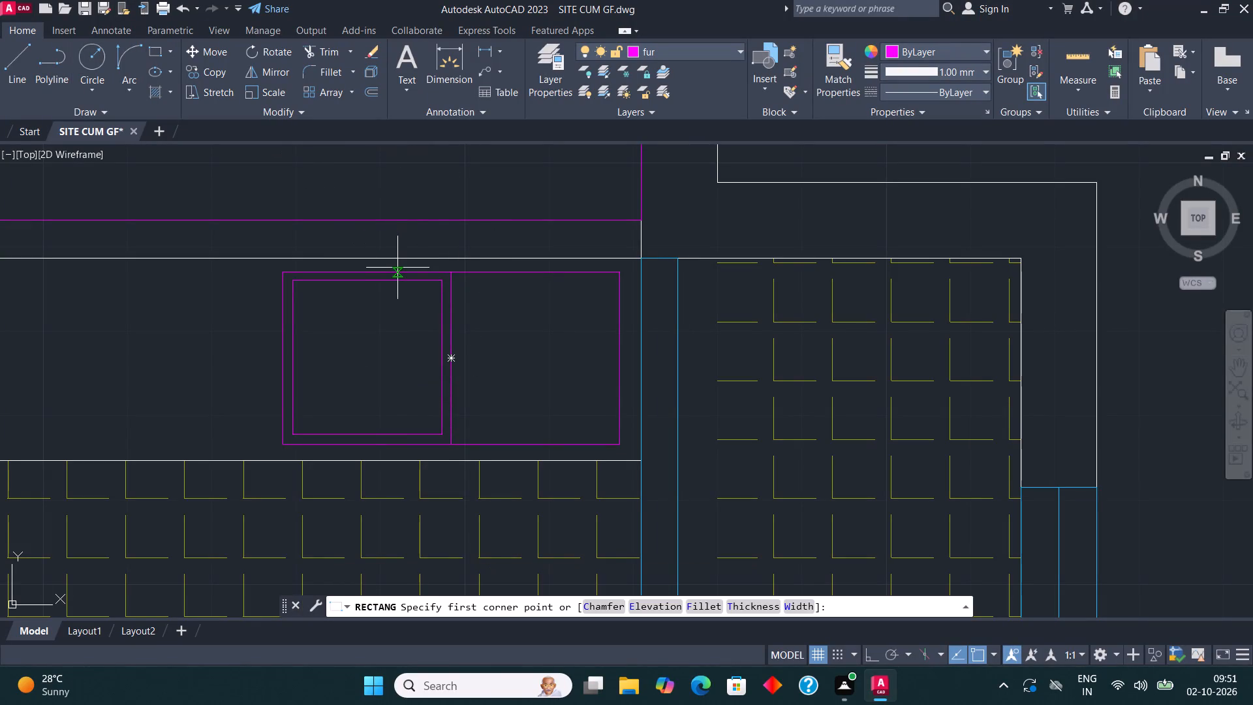
left_click(465, 287)
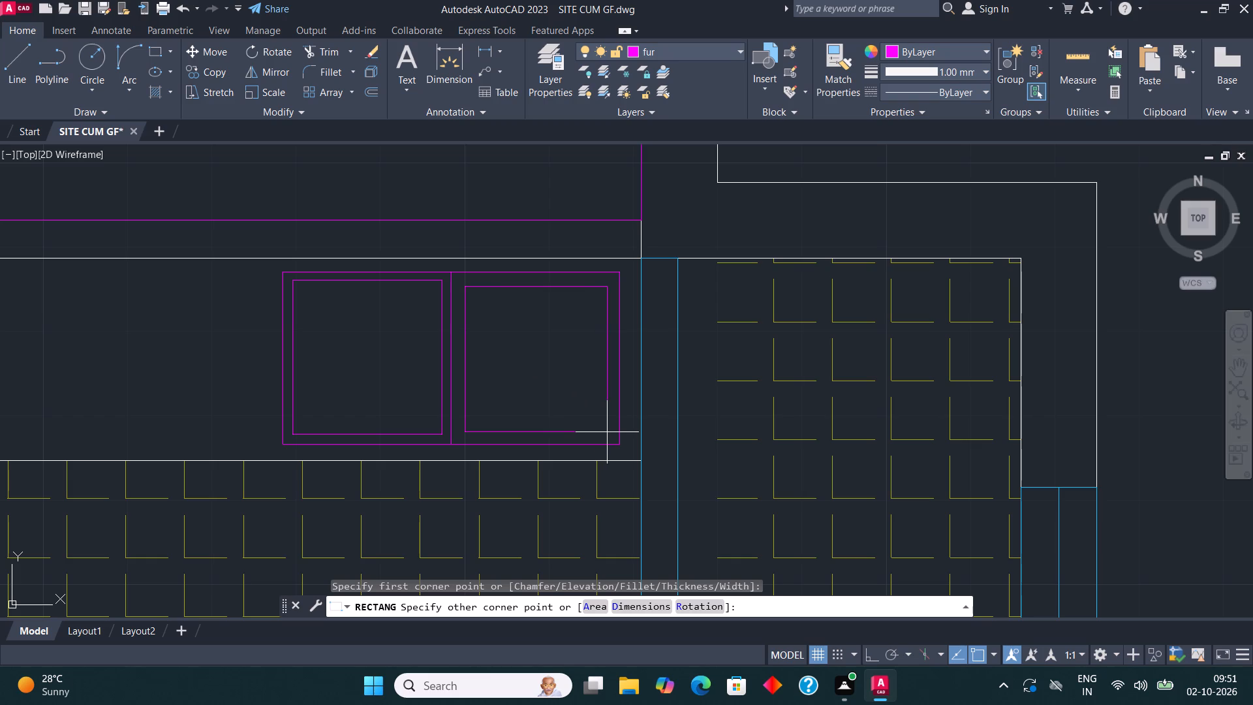
left_click(608, 433)
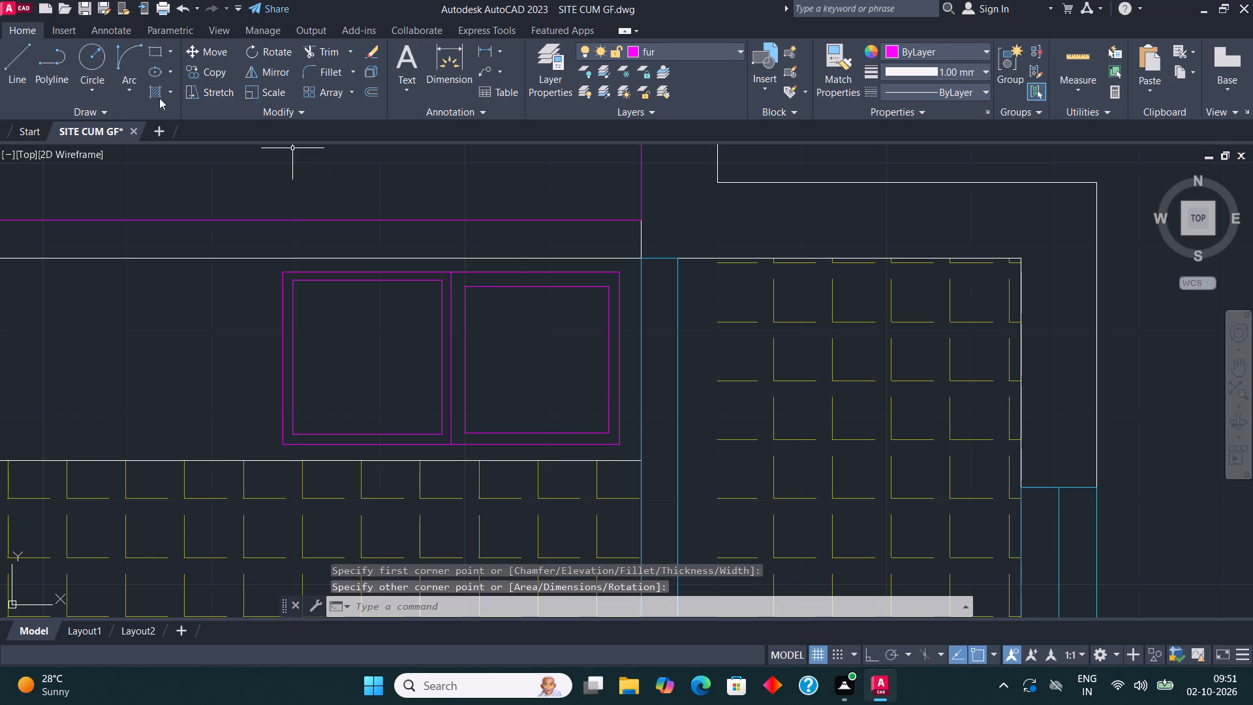
With Ortho on, draw a short horizontal line just inside the north edge of the west inset rectangle.
left_click(23, 56)
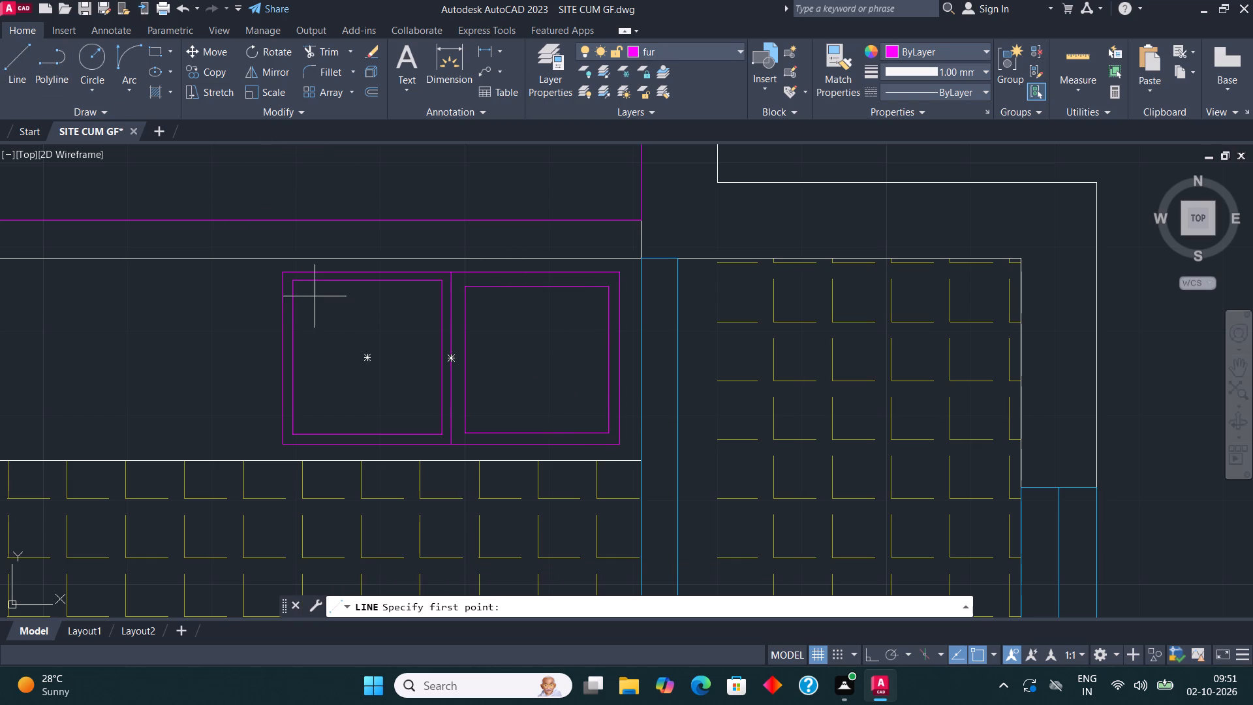
left_click(308, 295)
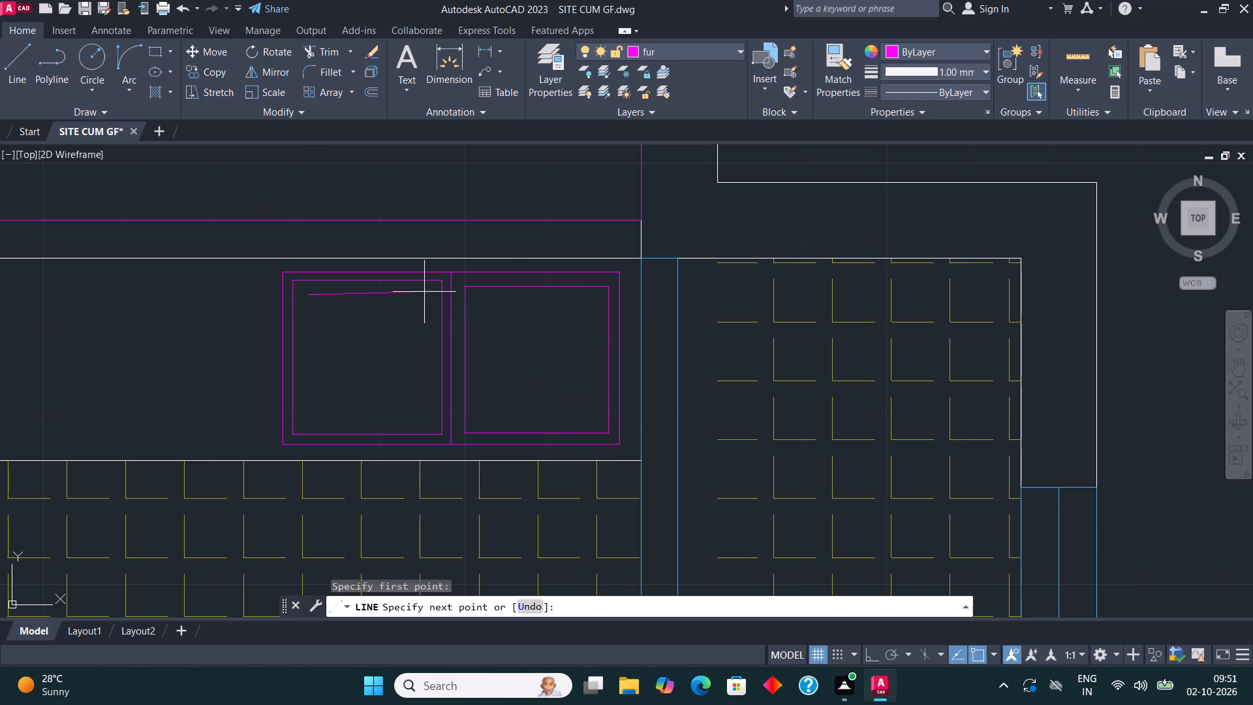
key("F8")
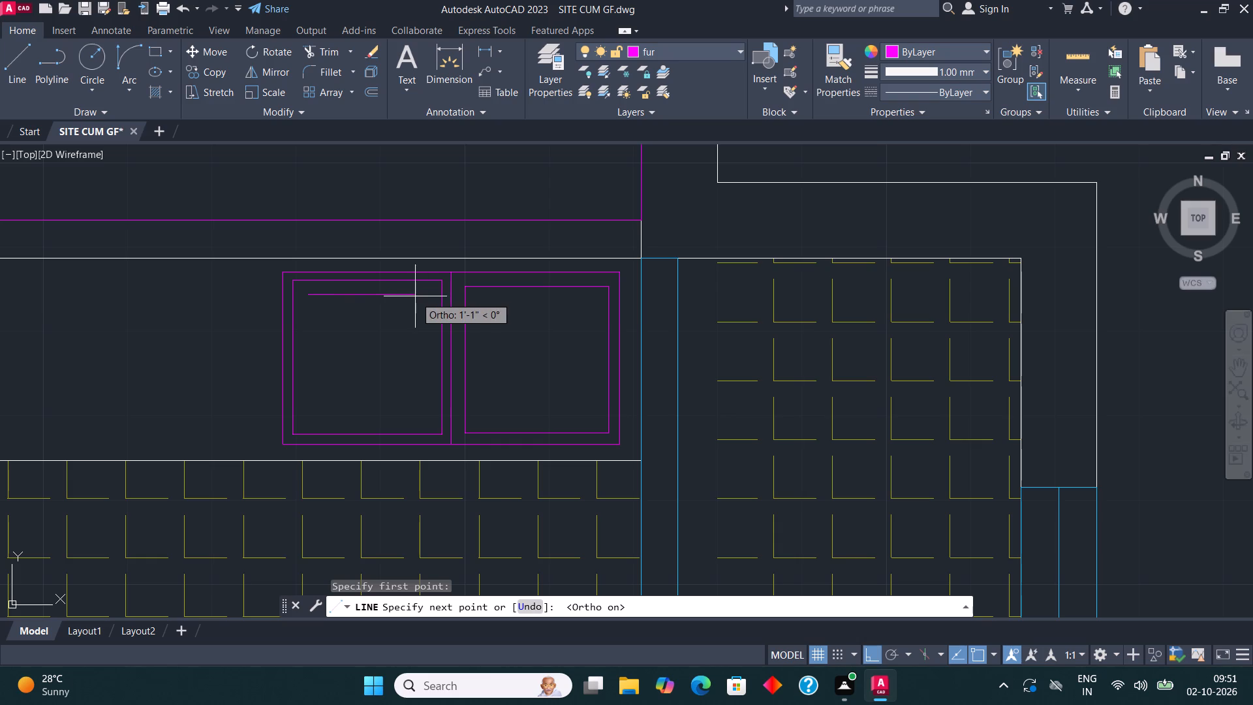
left_click(425, 291)
key("space")
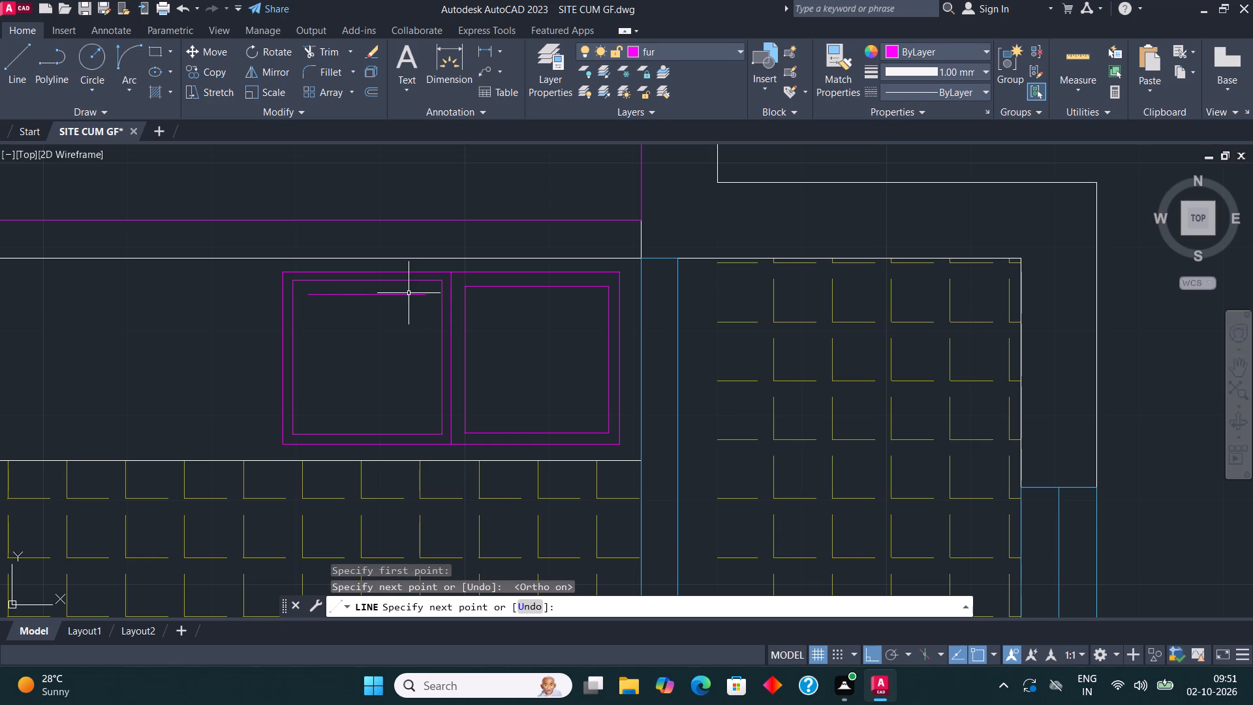
Copy the short horizontal line six times southward at roughly even spacing to fill the west inset rectangle.
left_click(403, 295)
left_click(218, 73)
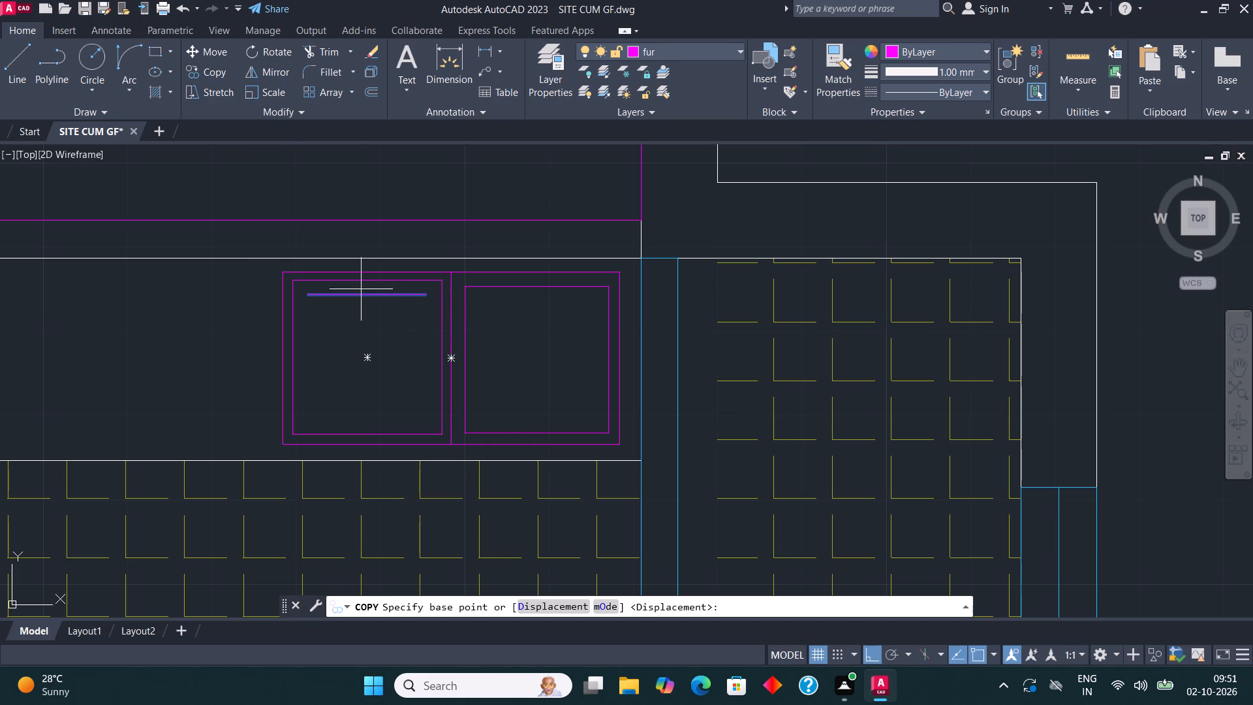
left_click(365, 296)
left_click(369, 315)
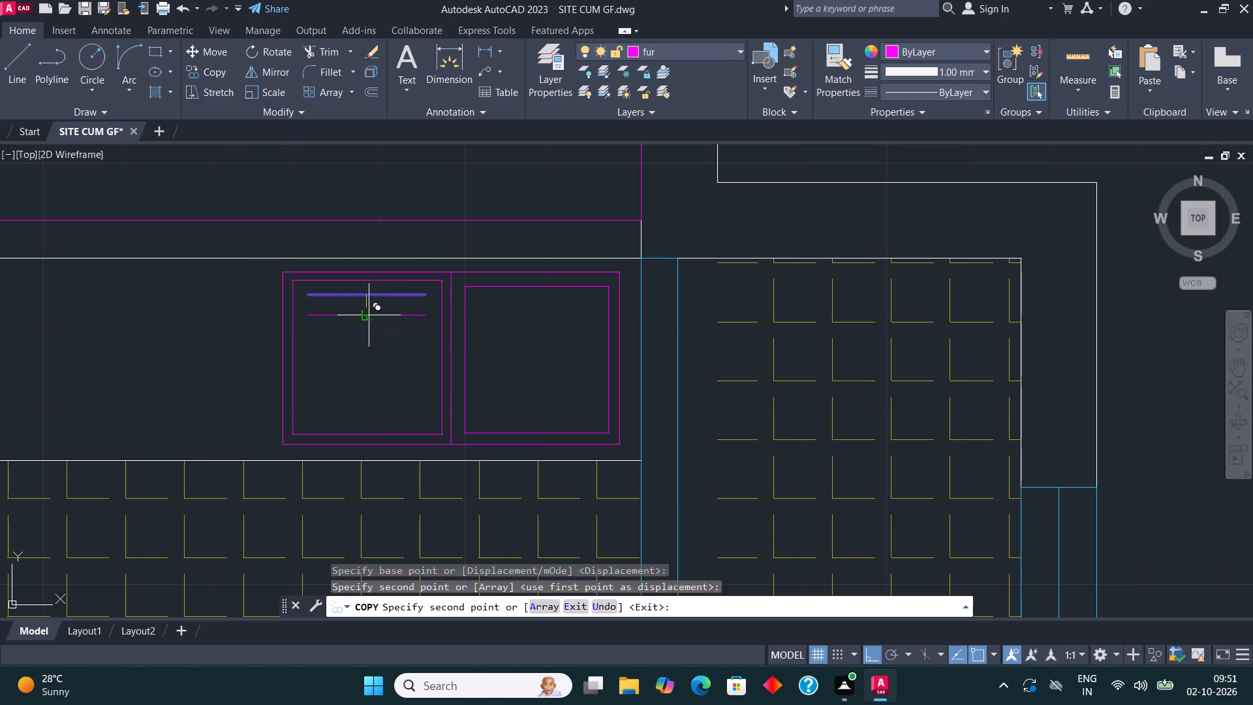
left_click(369, 336)
left_click(372, 360)
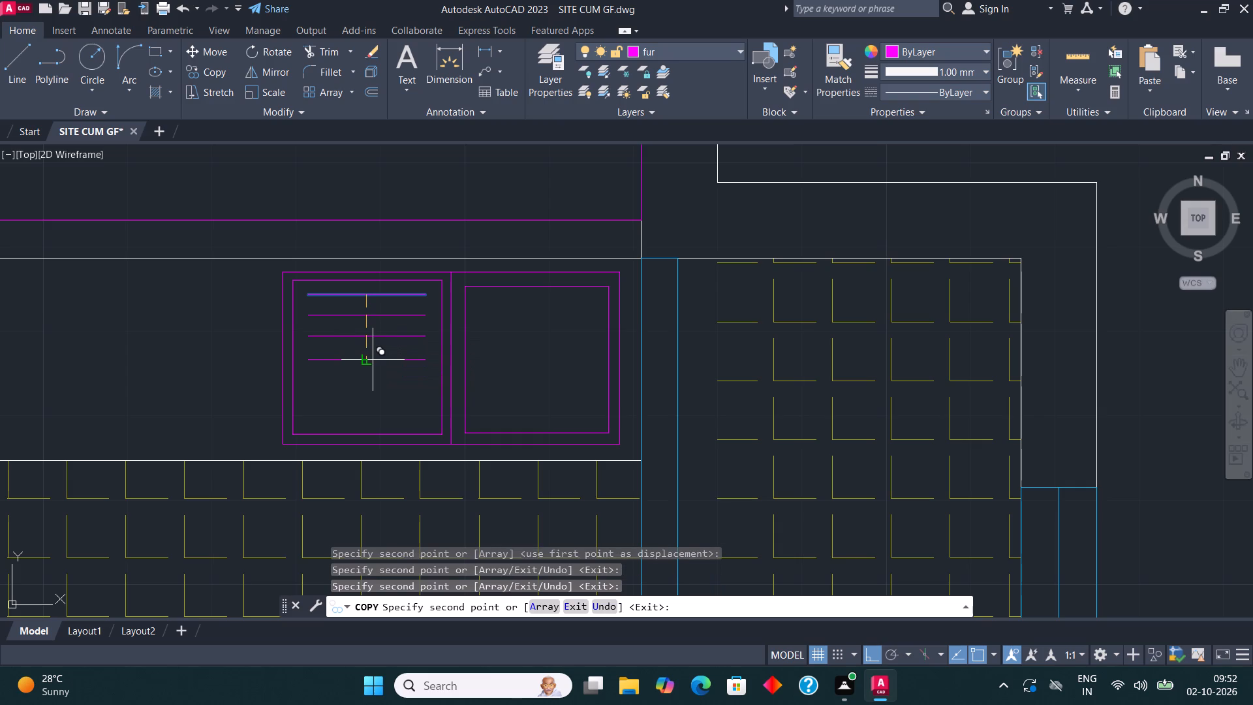
left_click(378, 378)
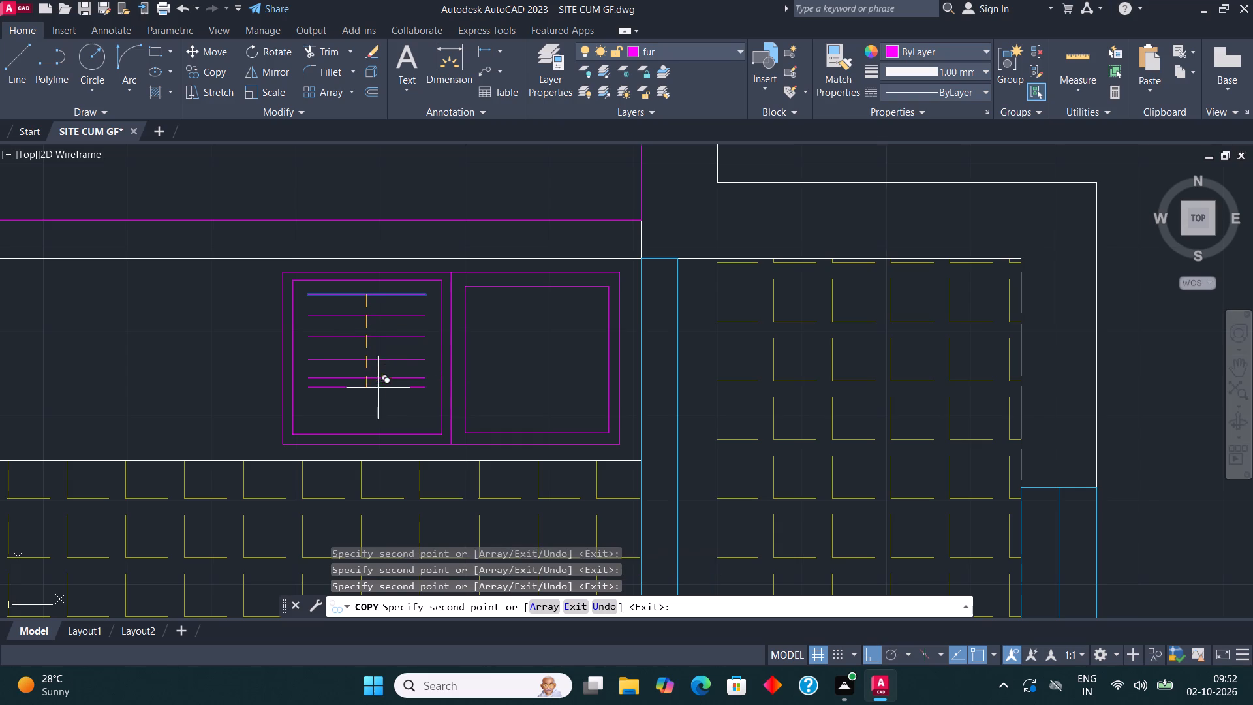
left_click(377, 399)
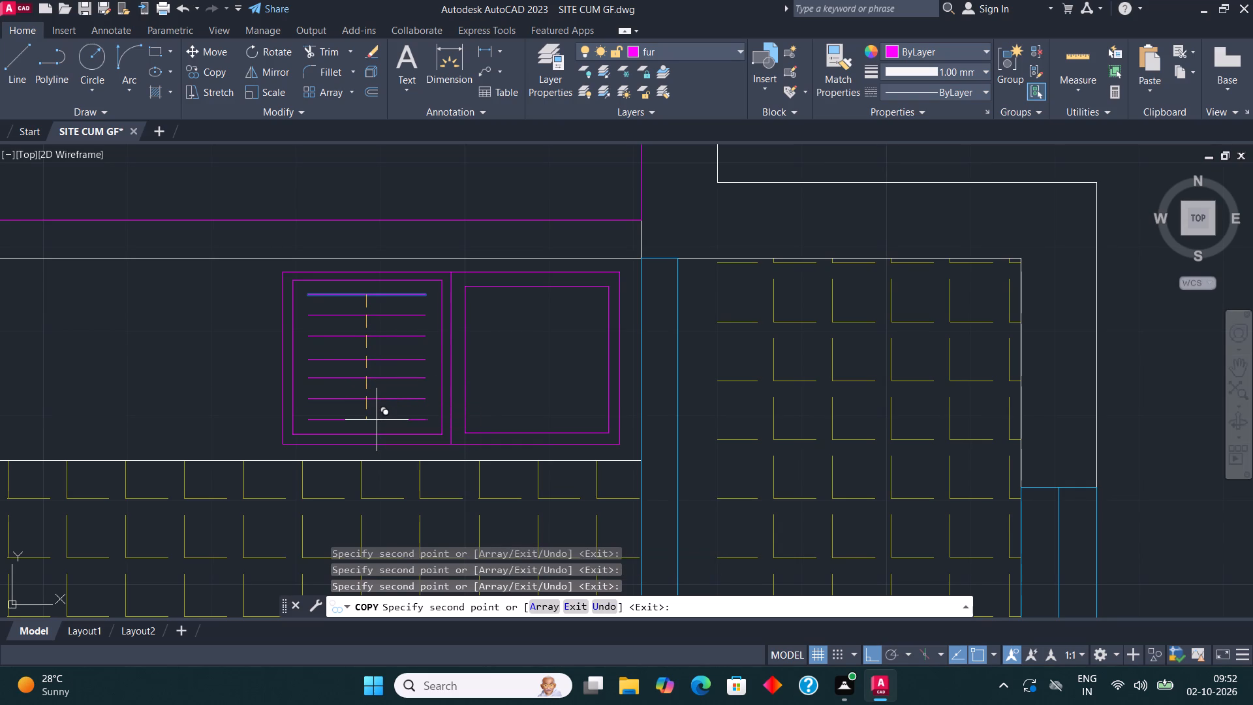
left_click(377, 420)
key("Escape")
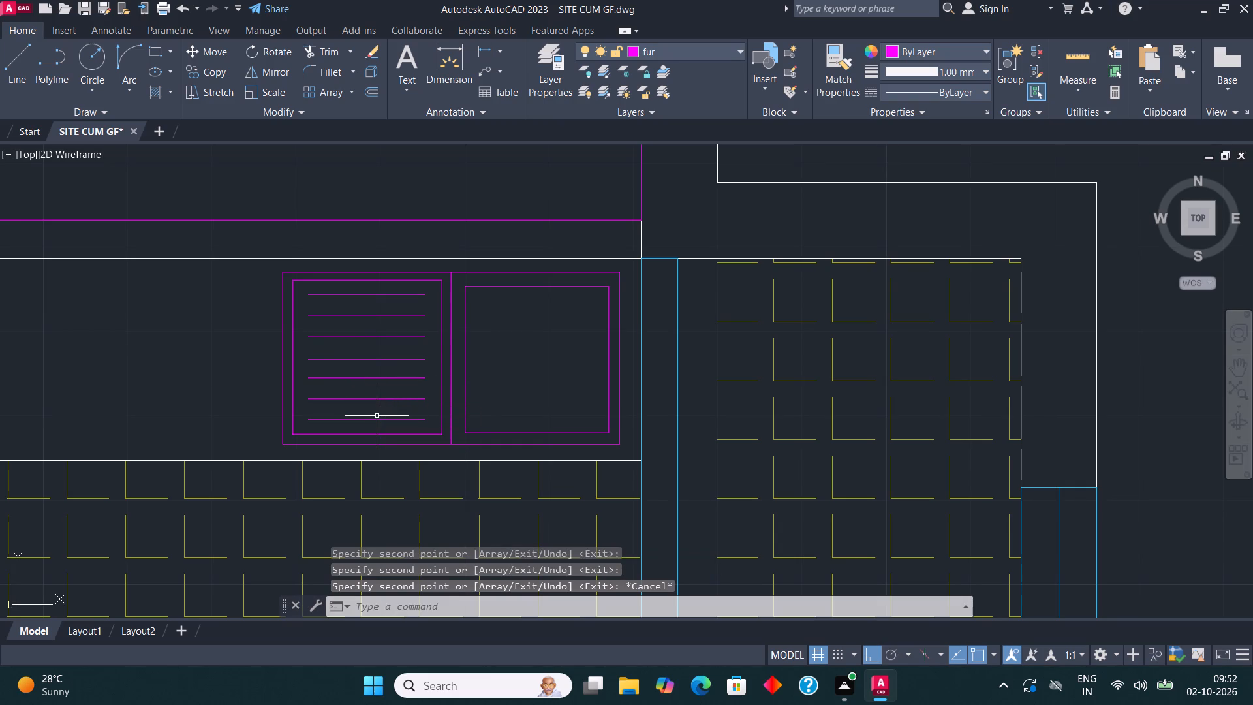
Draw a small circle of about 1" radius just inside the north edge of the east inset rectangle.
left_click(102, 54)
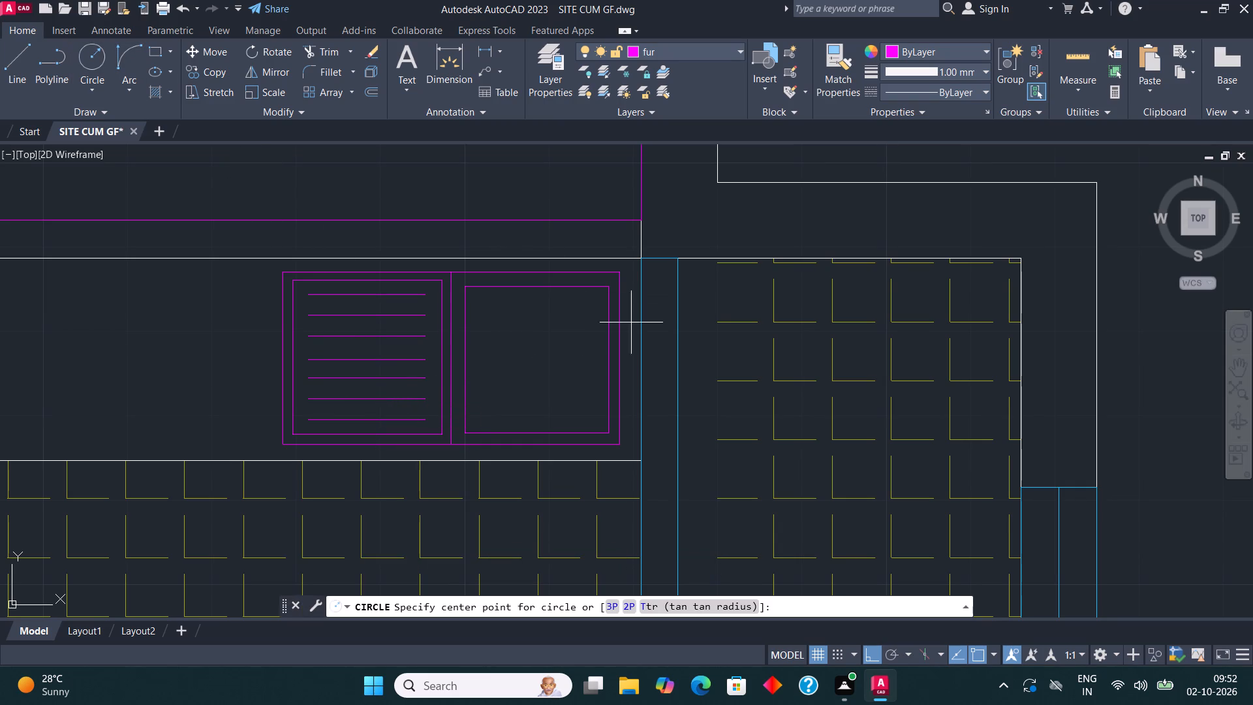
left_click(538, 301)
left_click(546, 311)
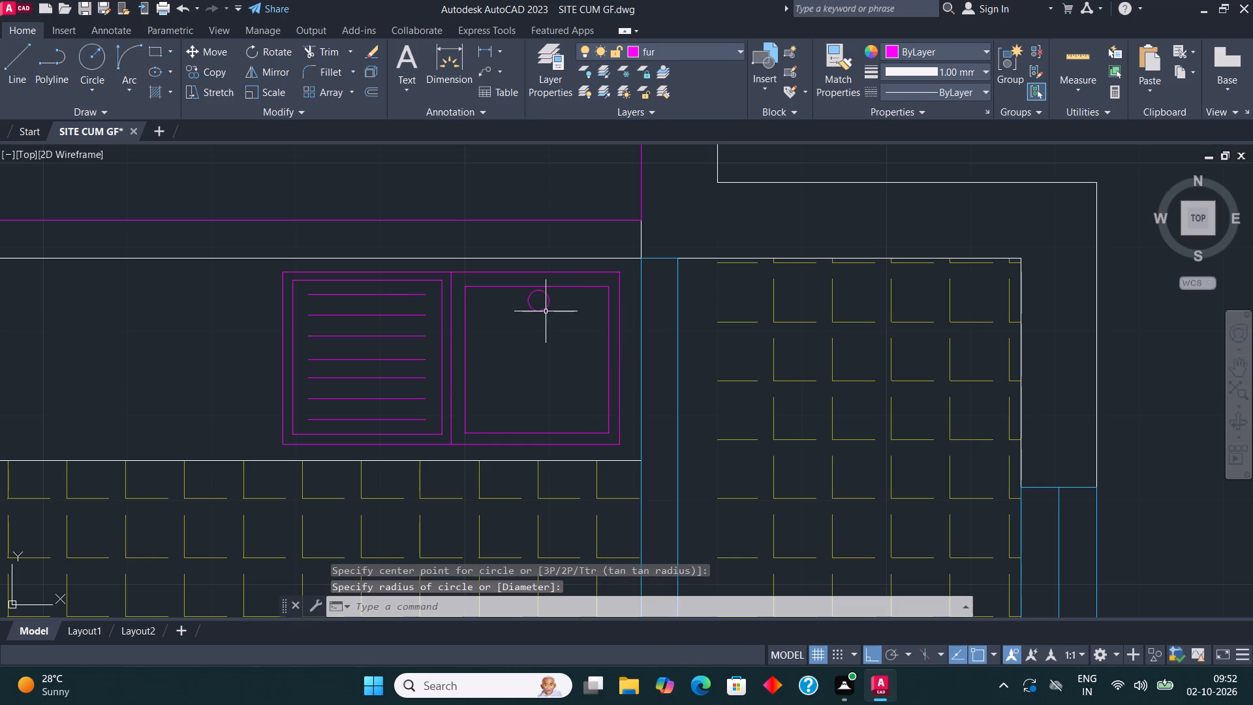
Move the rectangle and attached semicircle at the west side of the hatched kitchen floor to the fur layer.
scroll(743, 299, "down", 2)
middle_click_drag(821, 296, 710, 224)
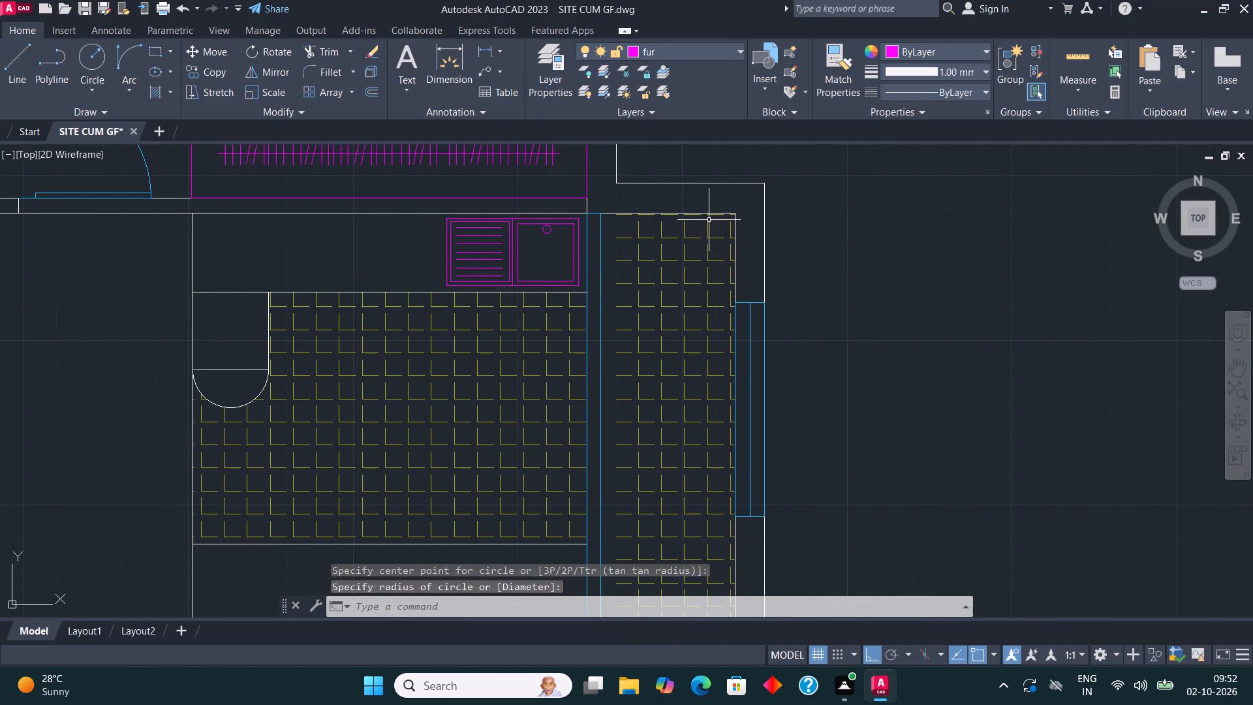
scroll(590, 368, "down", 1)
scroll(369, 358, "up", 1)
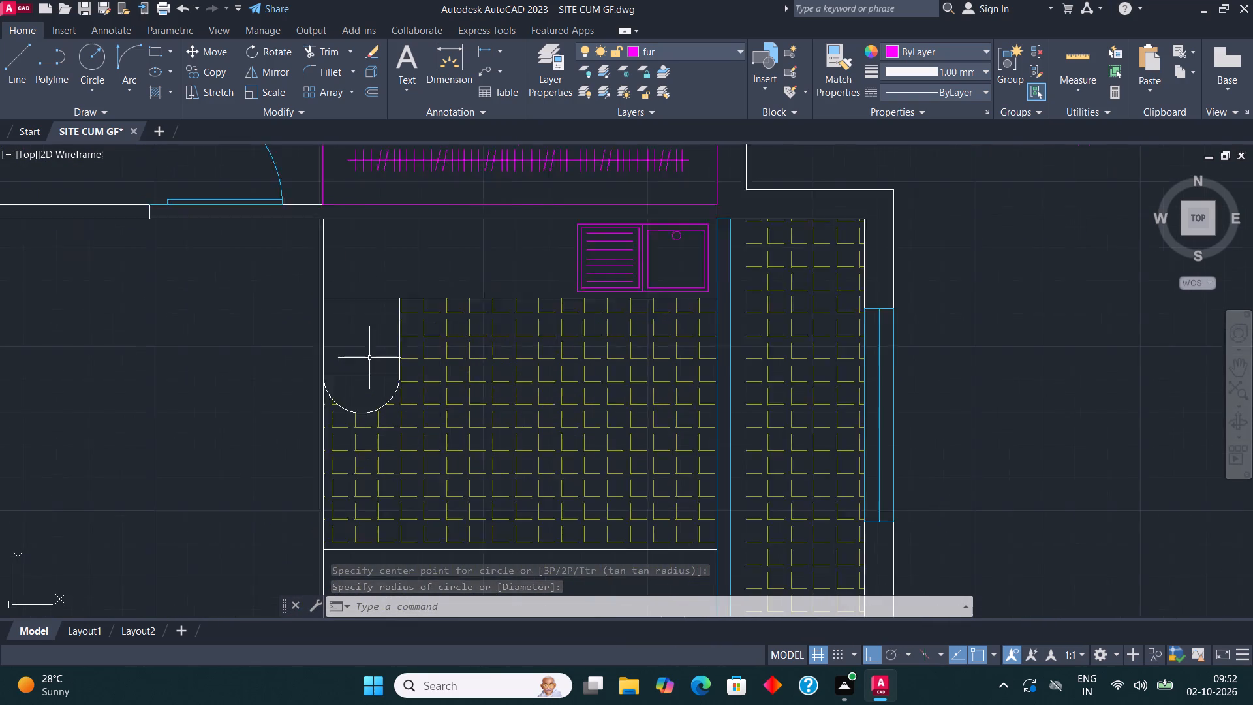
scroll(369, 358, "up", 1)
scroll(420, 383, "up", 1)
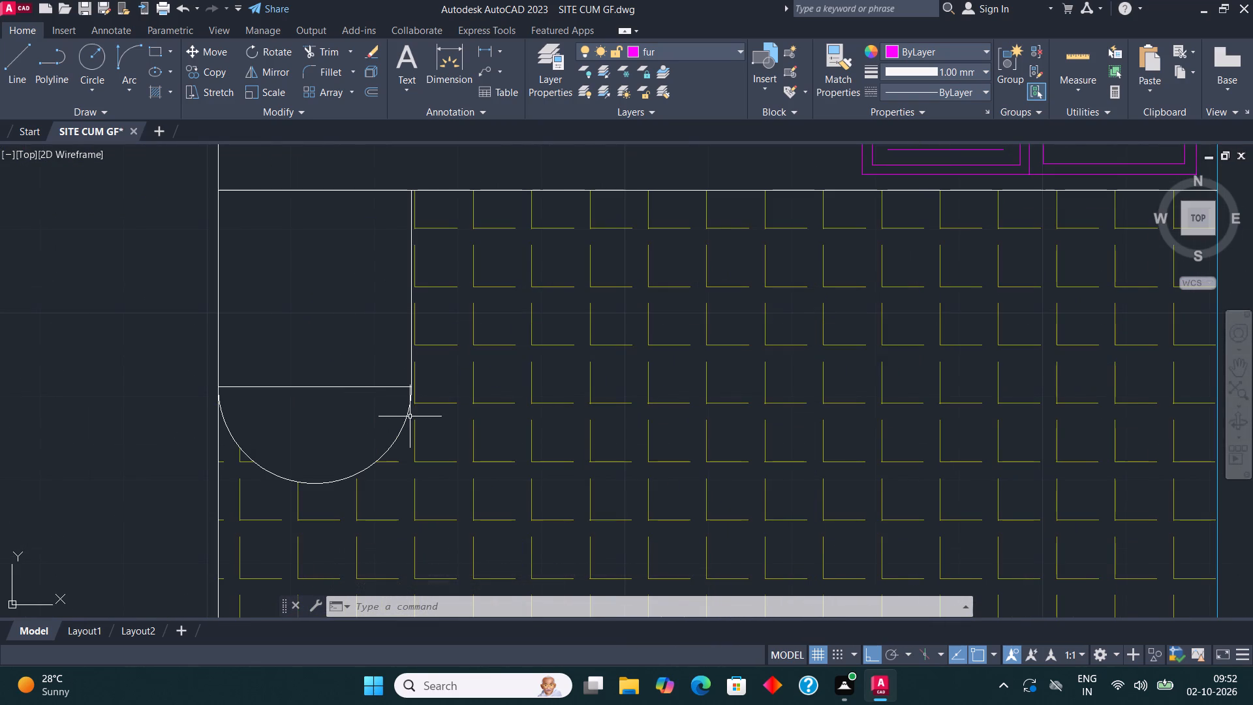
left_click(410, 416)
left_click(396, 383)
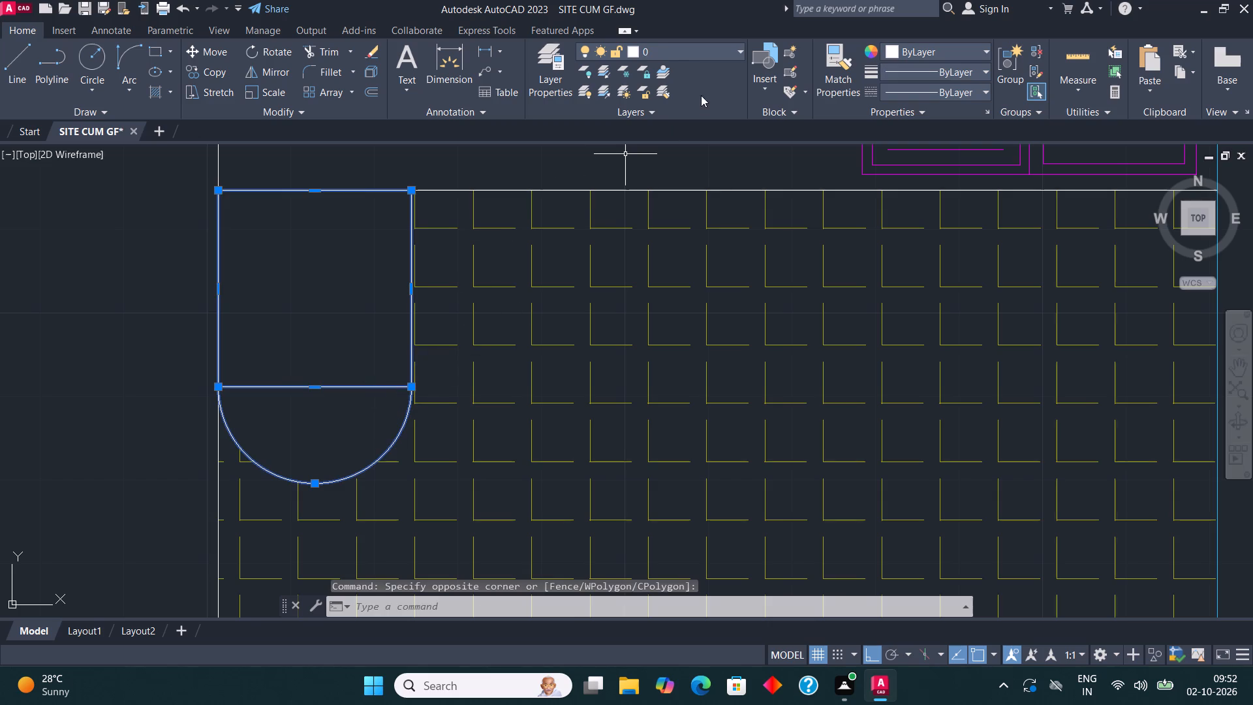
left_click(670, 51)
left_click(670, 105)
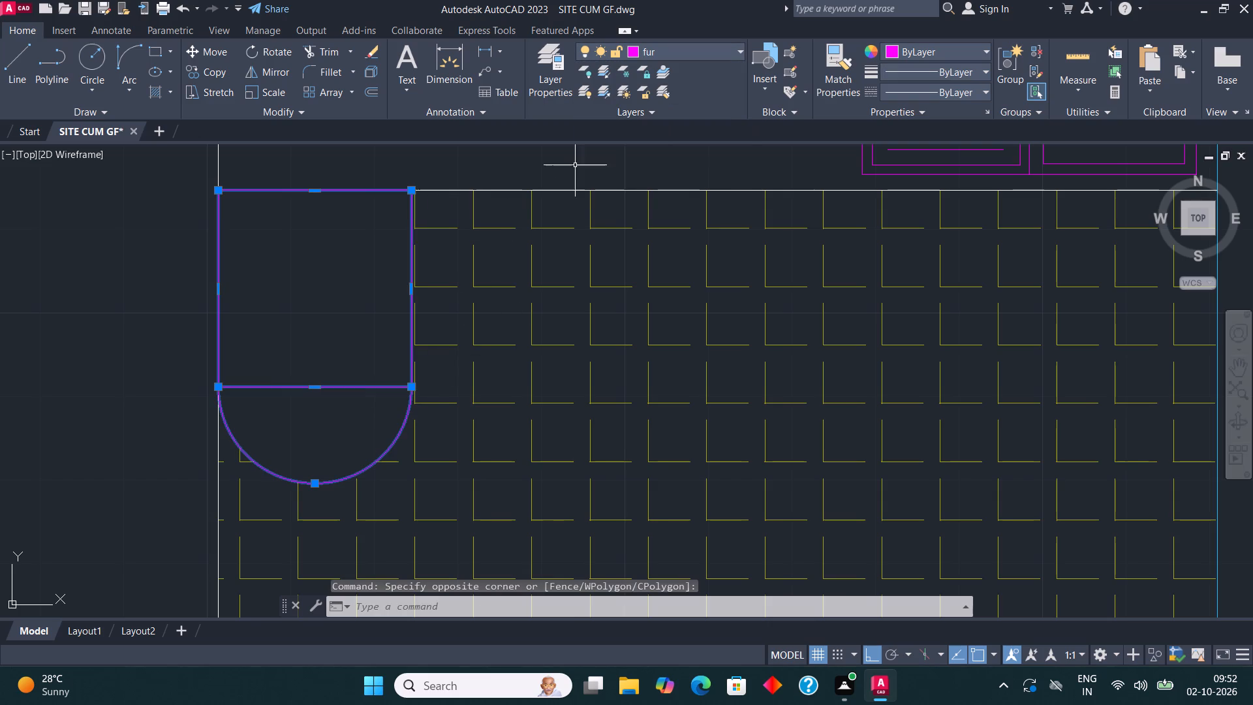
key("Escape")
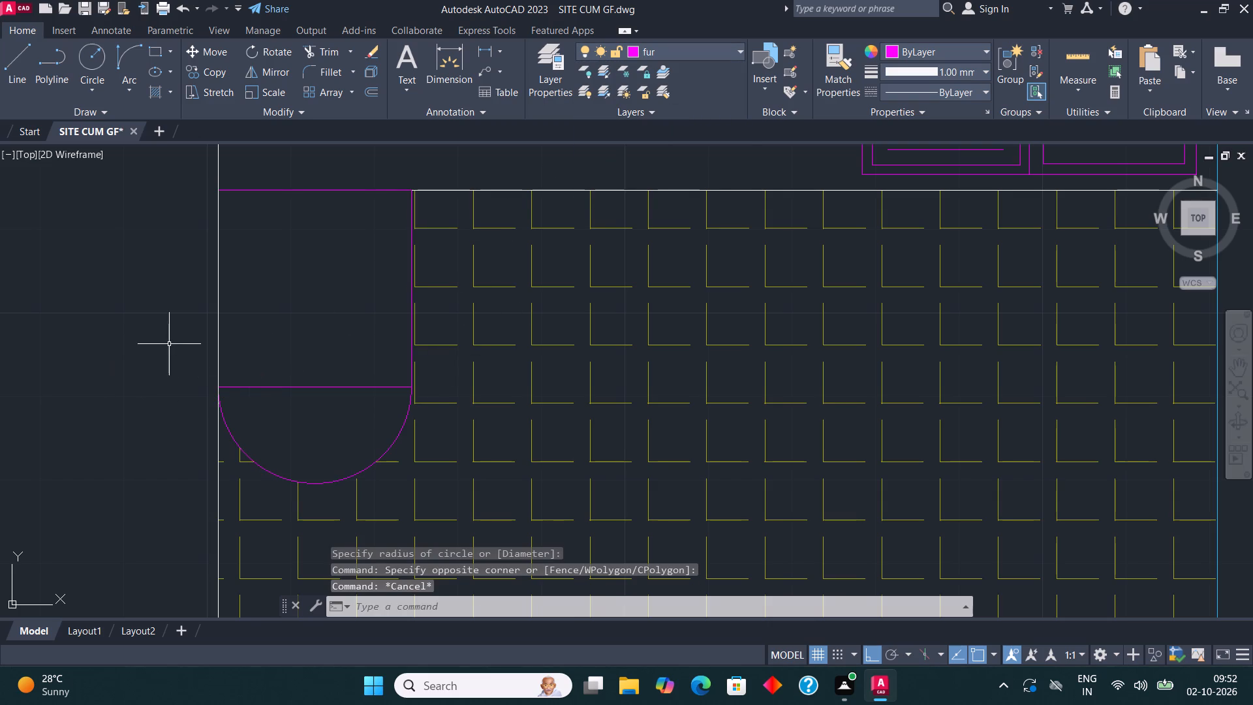
Draw a line along the rectangle's west edge, from its southwest corner to its northwest corner.
middle_click_drag(165, 330, 187, 373)
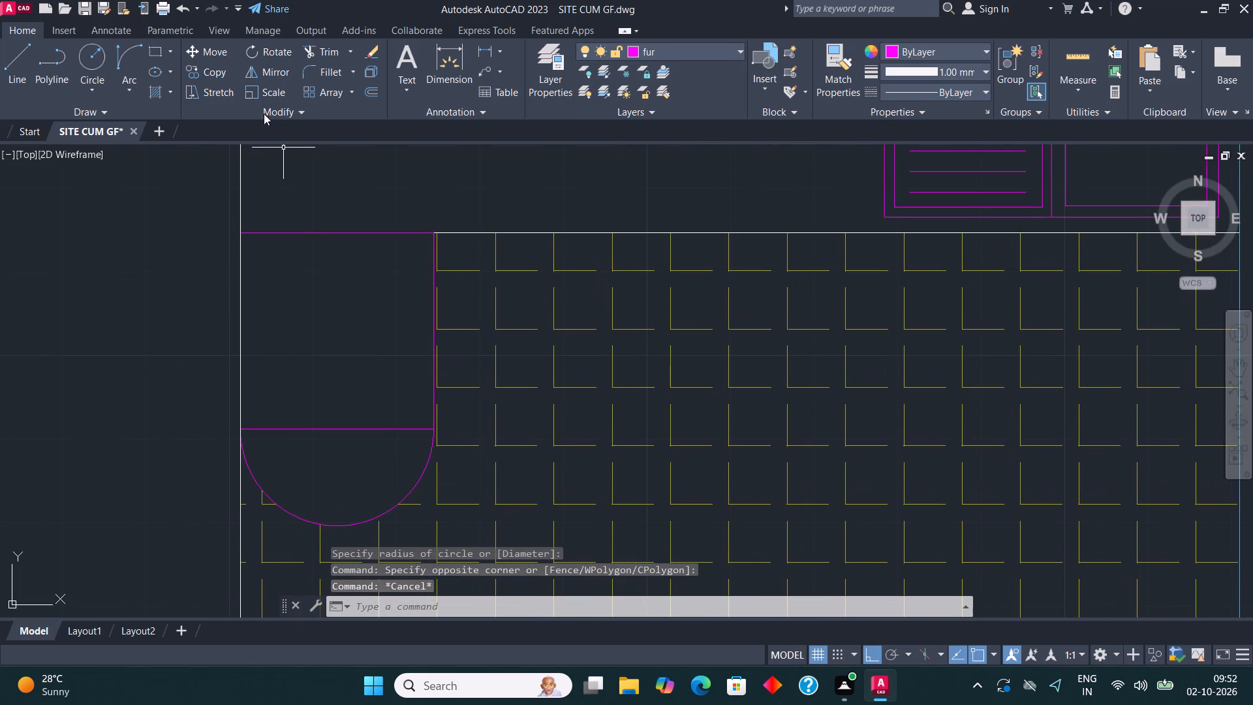
left_click(17, 54)
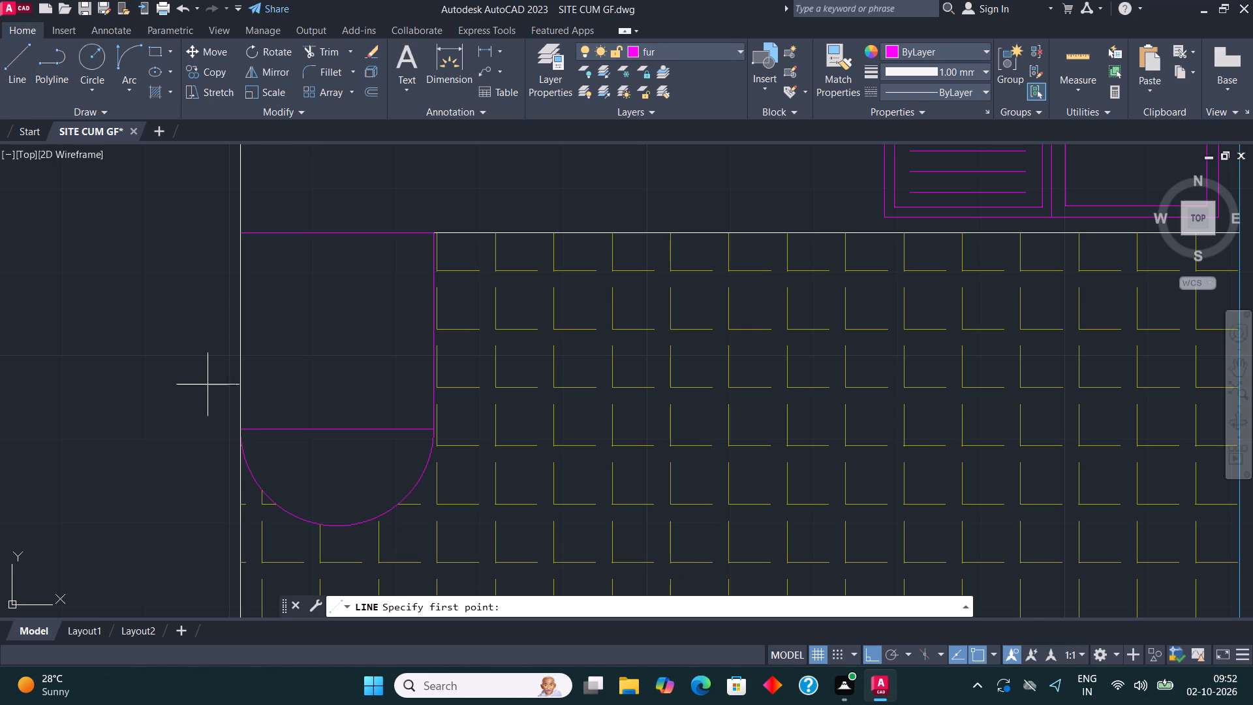
left_click(243, 428)
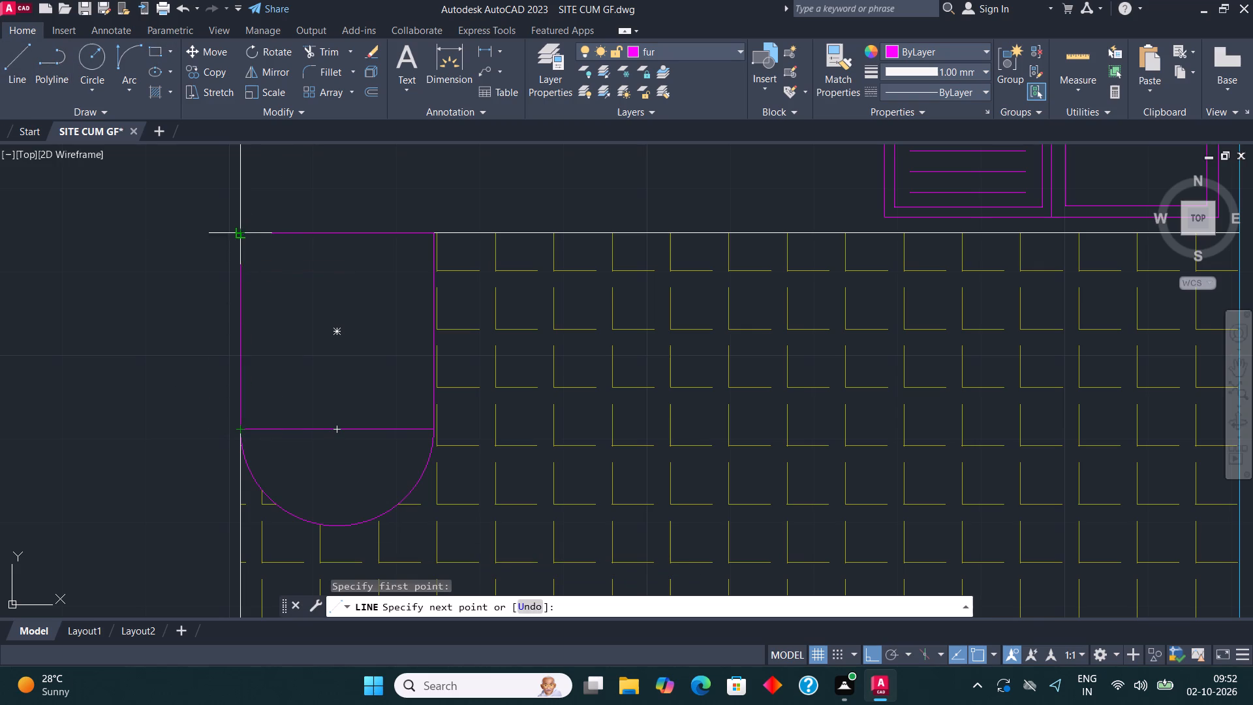
left_click(245, 236)
key("Escape")
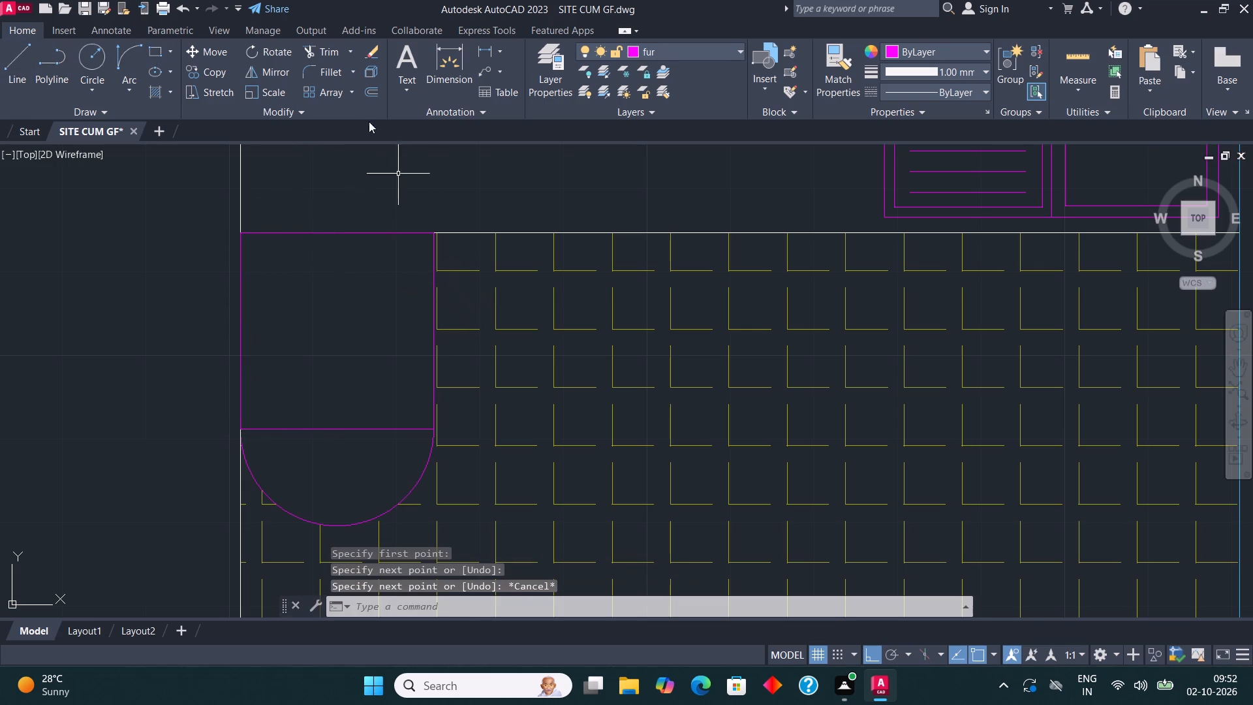
Draw a burner near the rectangle's northwest corner: a circle of about 3" radius crossed by vertical and horizontal diameter lines.
left_click(100, 58)
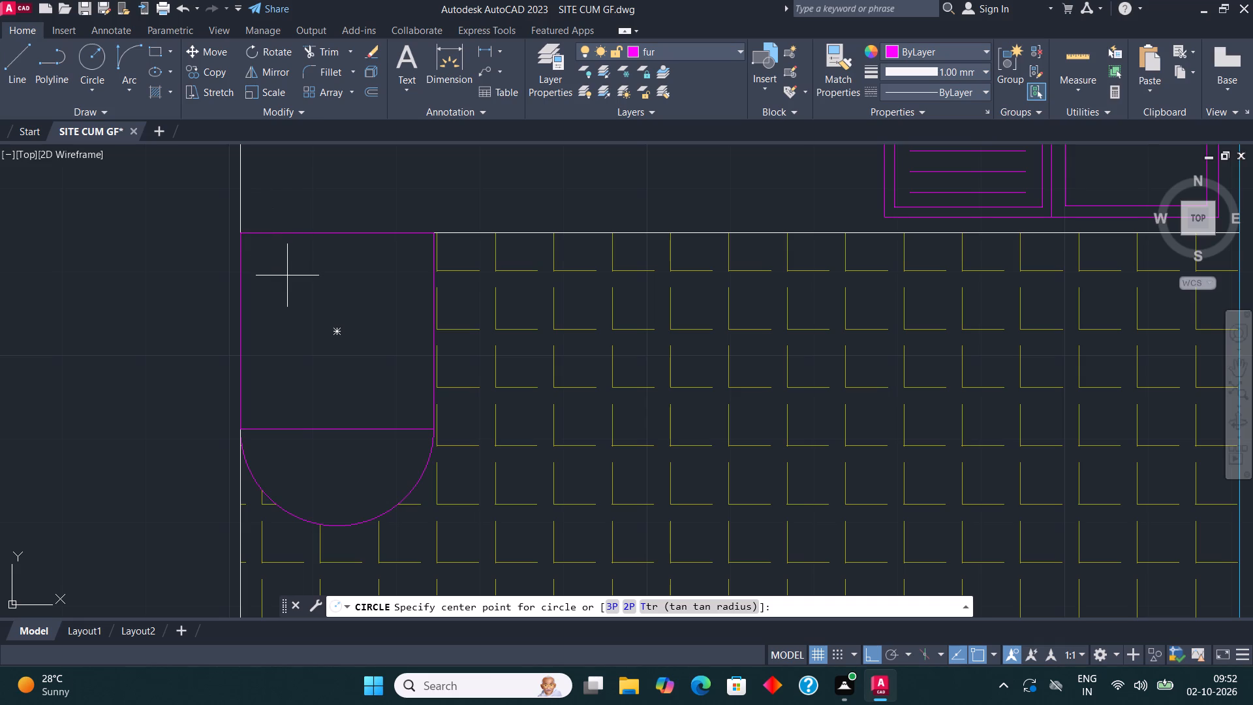
left_click(291, 280)
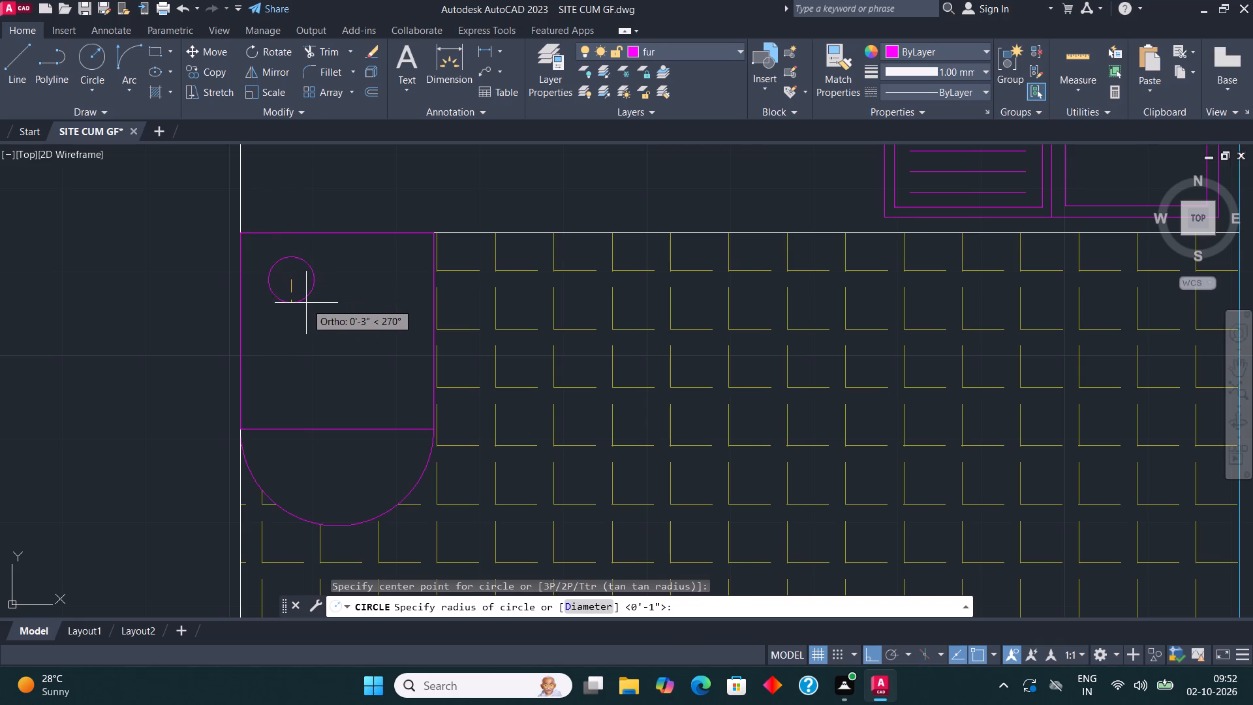
left_click(306, 303)
scroll(287, 286, "up", 3)
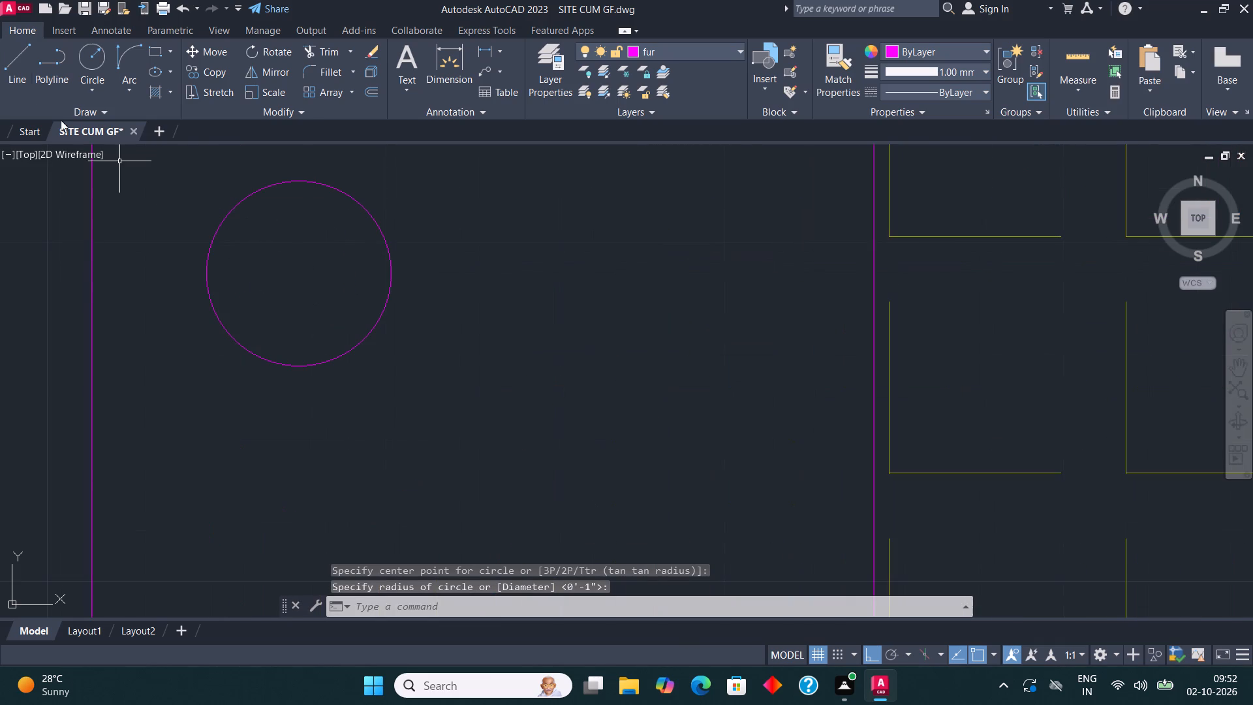
left_click(18, 56)
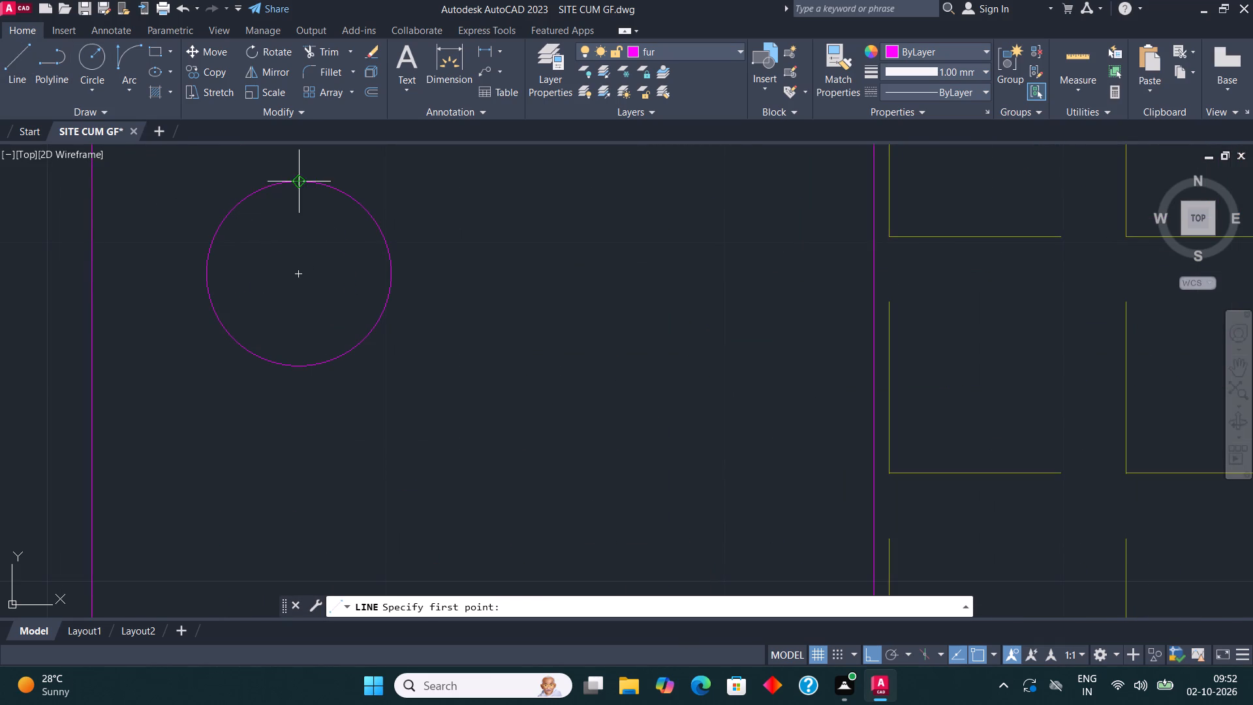
left_click(297, 182)
left_click(301, 368)
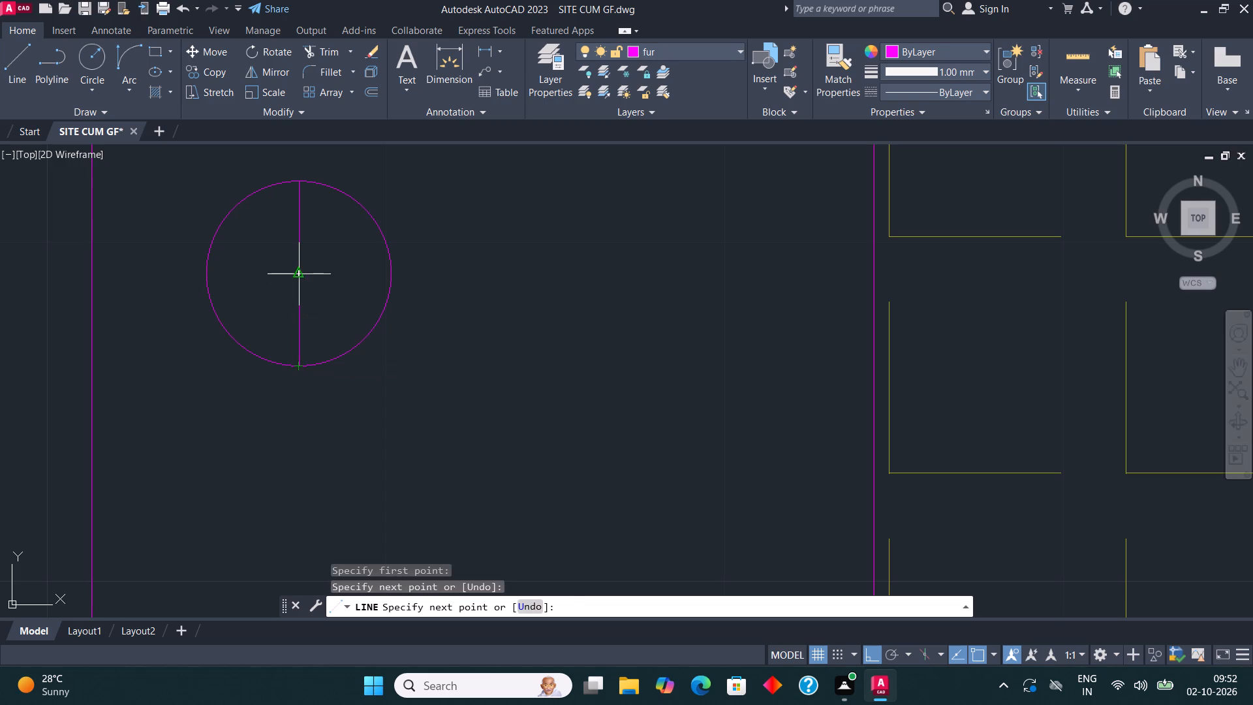
left_click(301, 275)
left_click(395, 277)
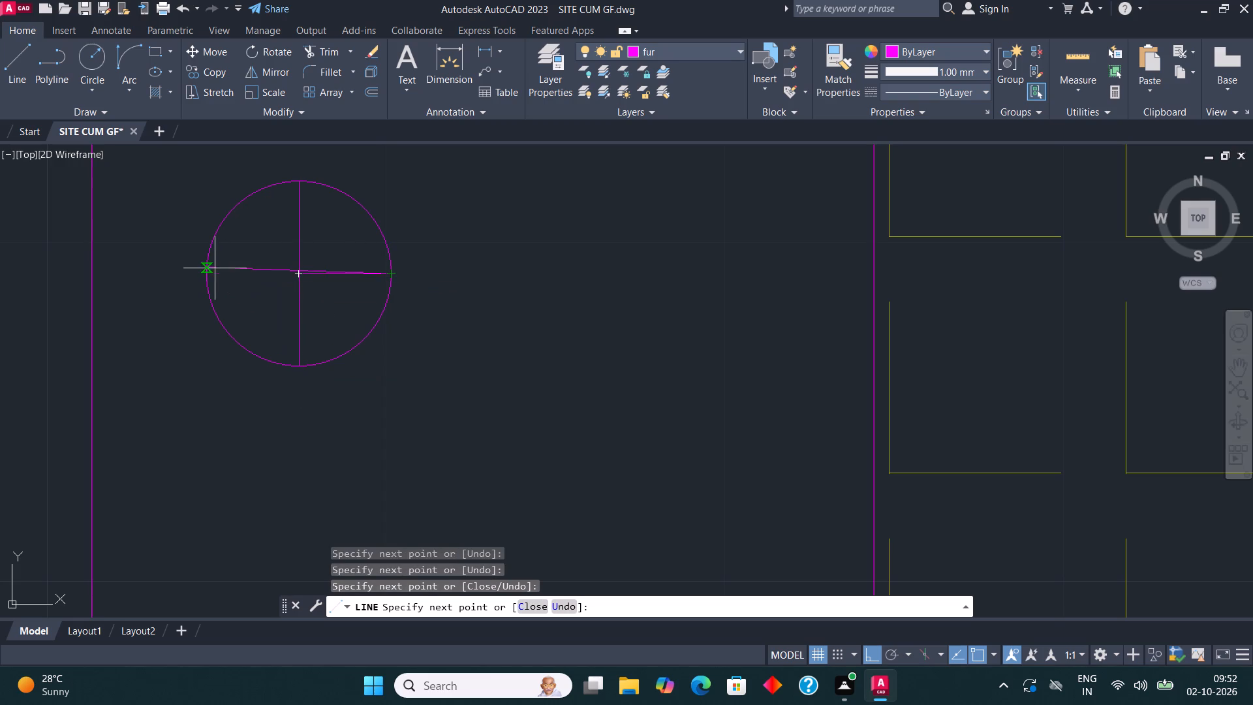
left_click(211, 271)
key("Escape")
Copy the crossed-circle burner to the rectangle's other three corners, forming a two-by-two grid with rows about 11" apart.
scroll(322, 323, "down", 2)
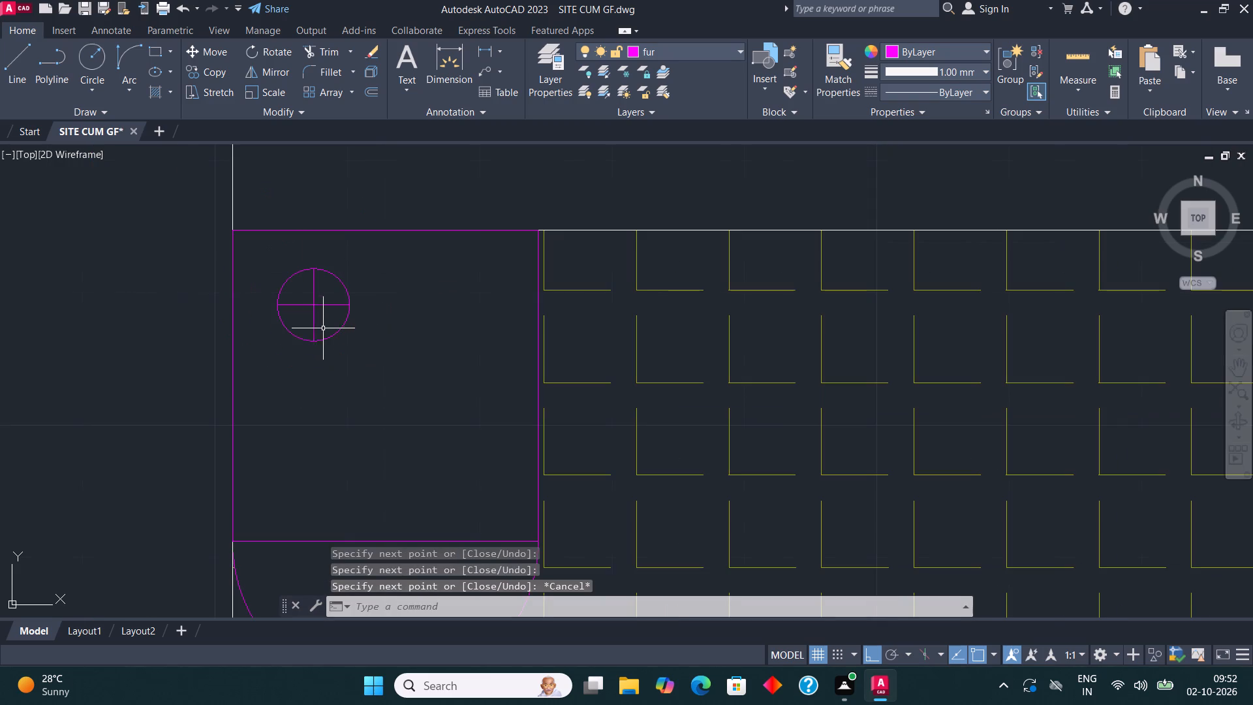
left_click(374, 370)
left_click(263, 264)
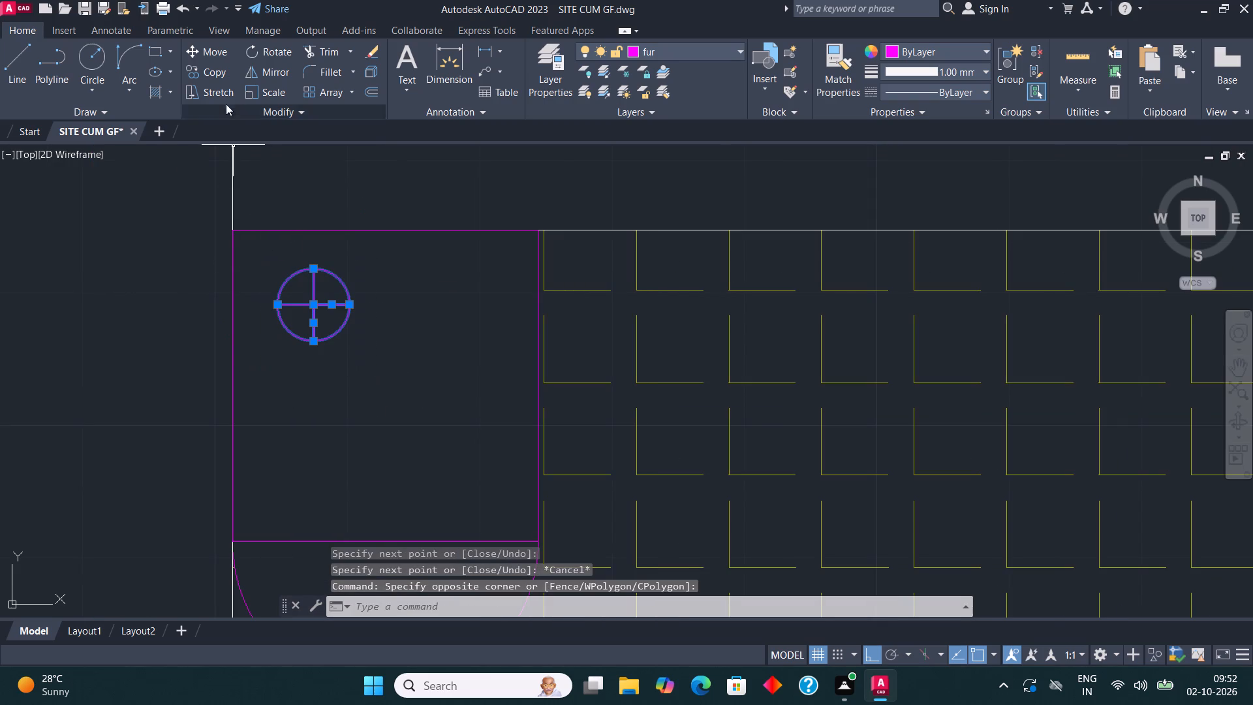
left_click(206, 67)
left_click(311, 303)
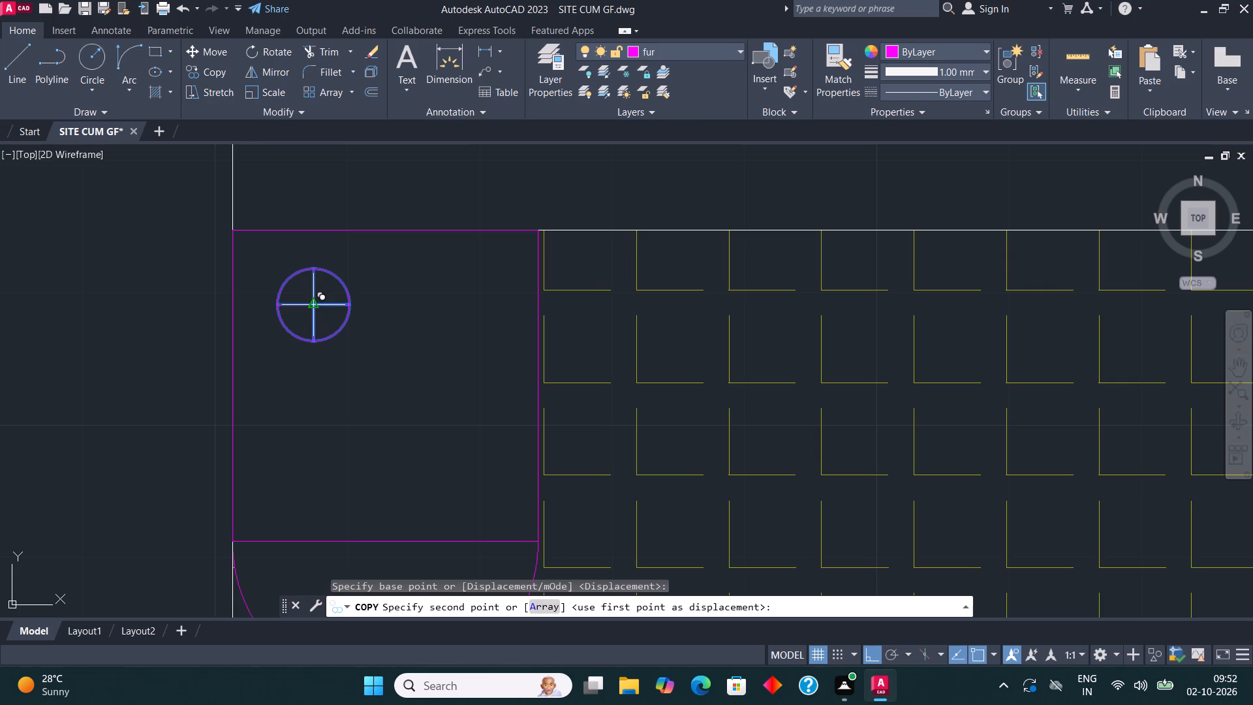
left_click(453, 310)
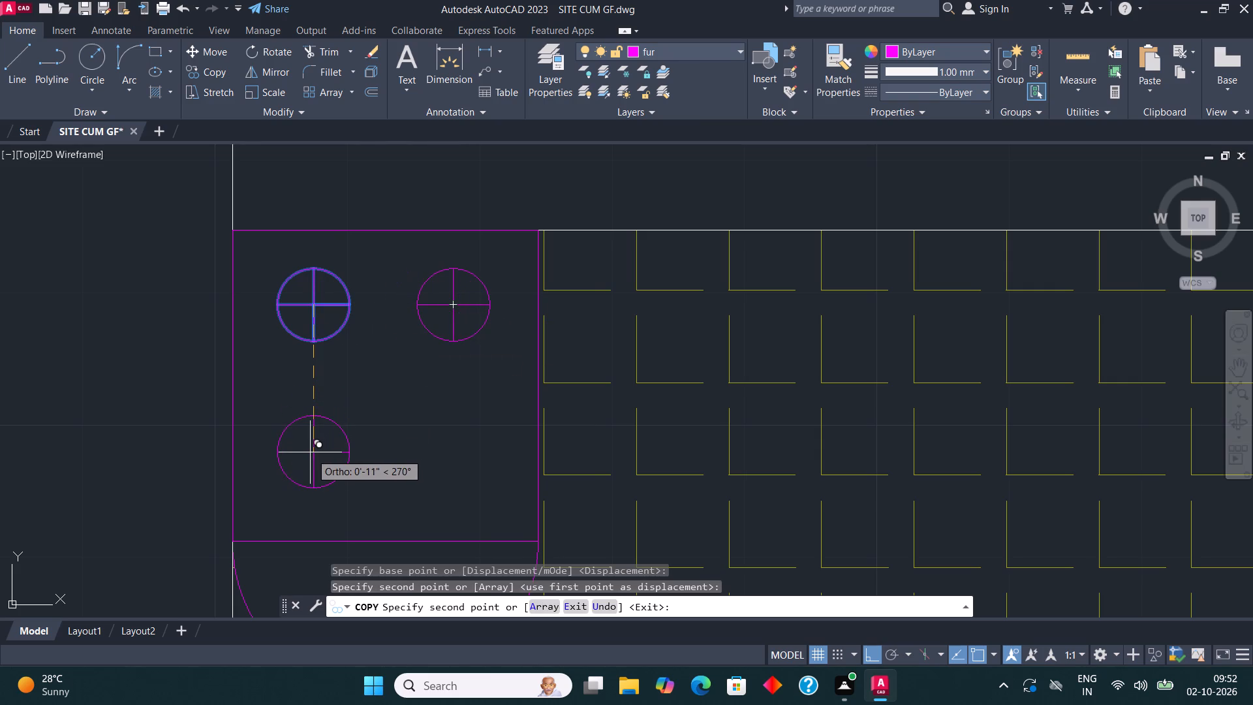
left_click(310, 454)
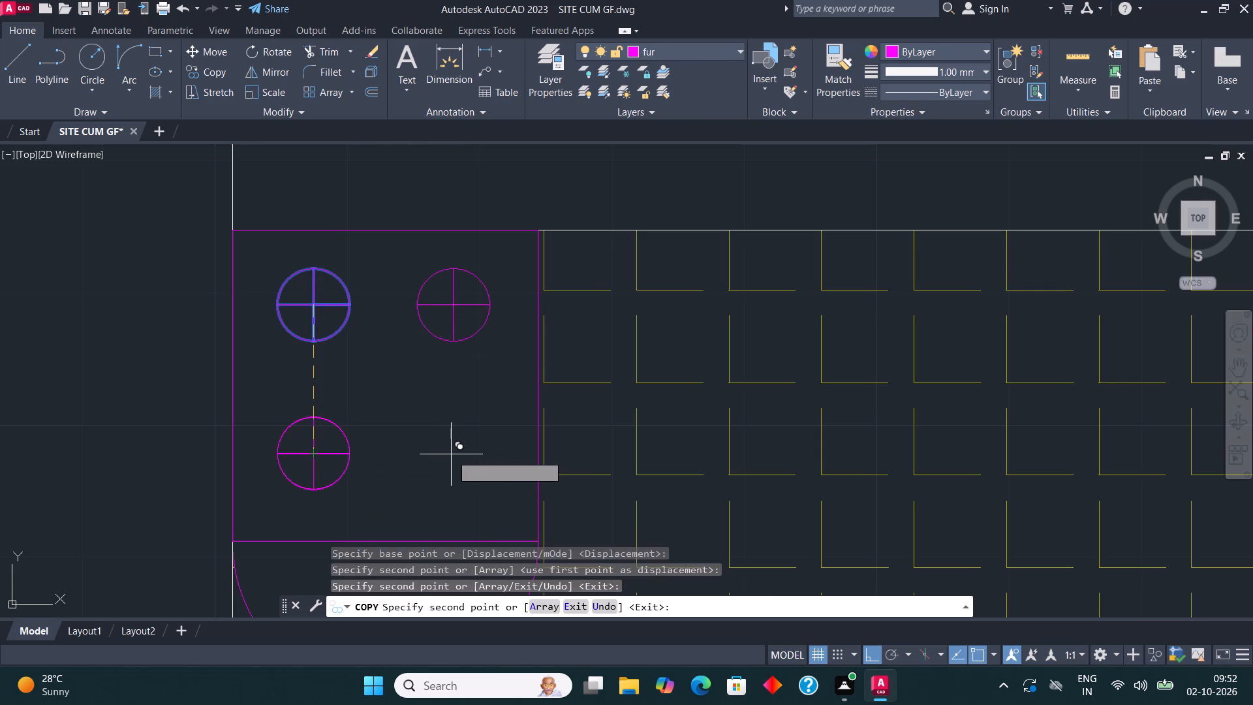
key("F8")
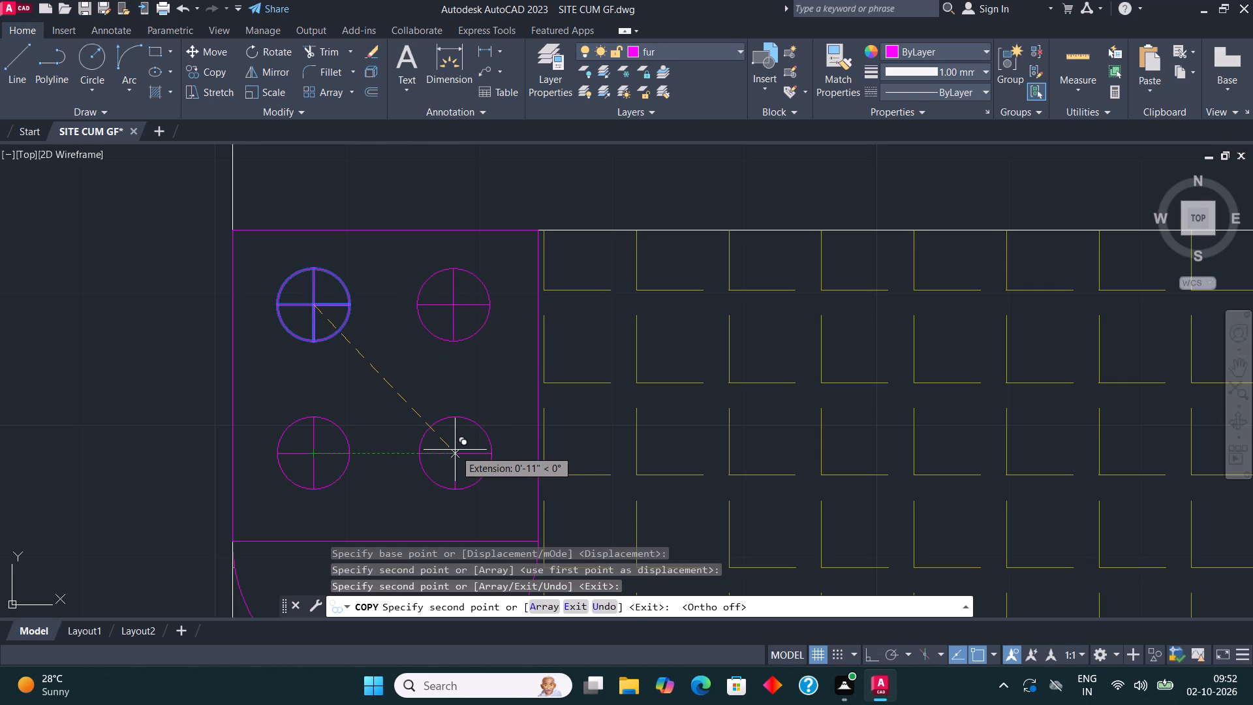
left_click(451, 447)
key("Escape")
Draw a long counter rectangle along the south face of the kitchen's south wall, ending at the east wall's inner face.
scroll(429, 389, "down", 2)
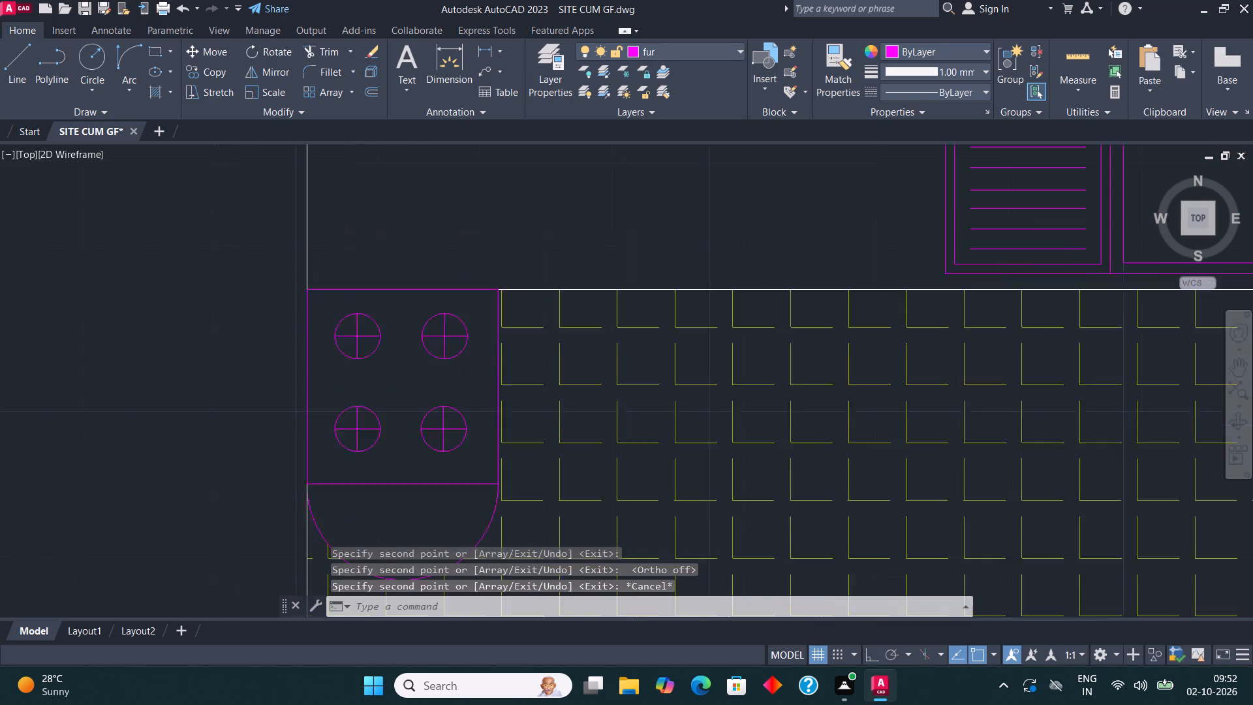
scroll(427, 386, "down", 1)
scroll(394, 320, "down", 3)
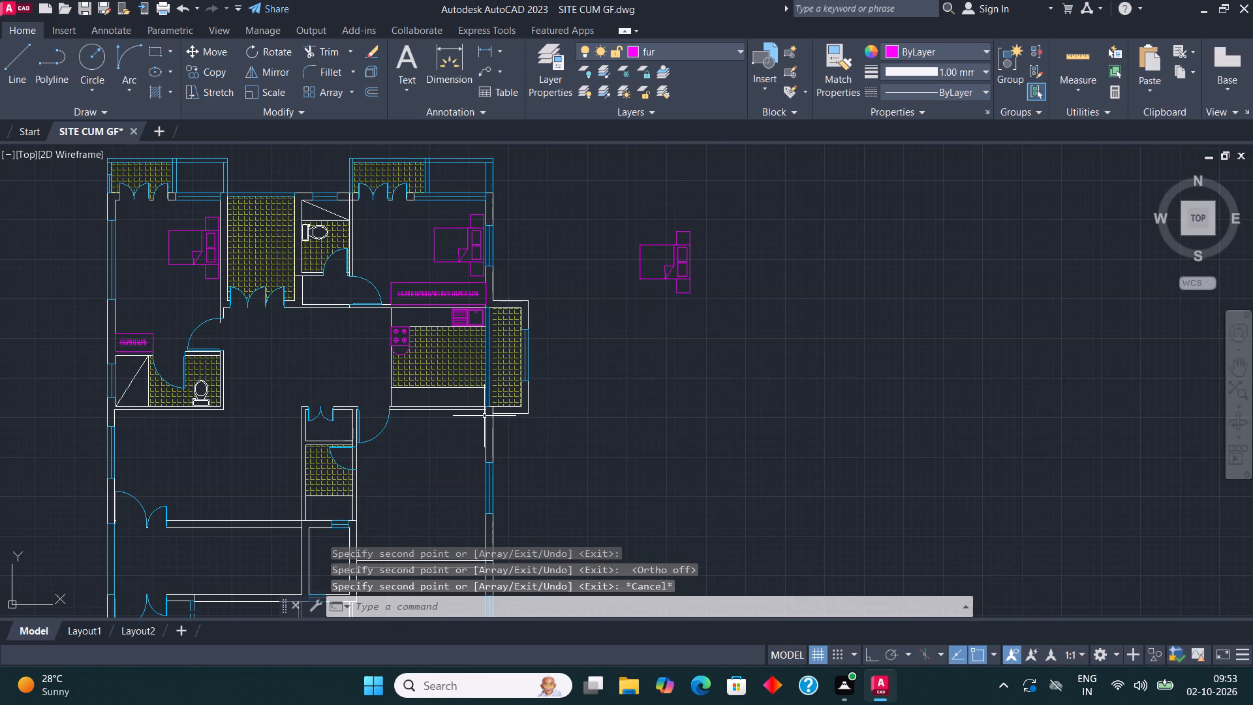
scroll(441, 435, "up", 2)
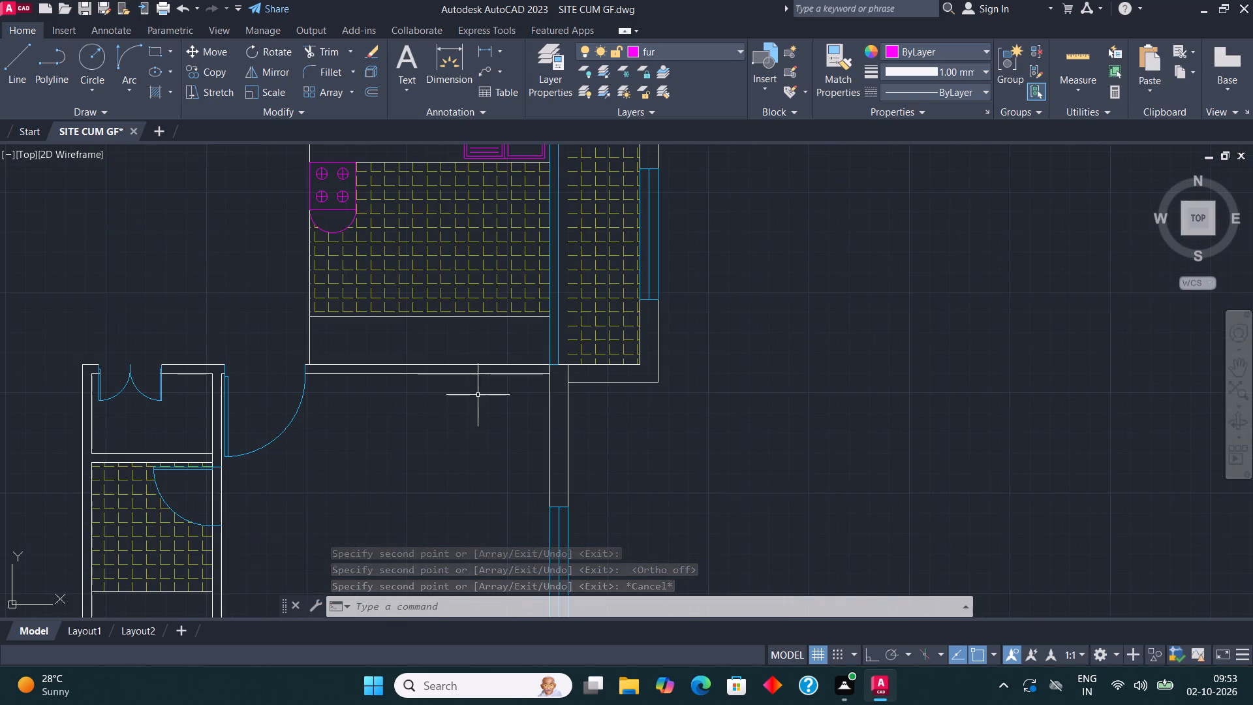
scroll(475, 383, "up", 1)
scroll(435, 439, "up", 1)
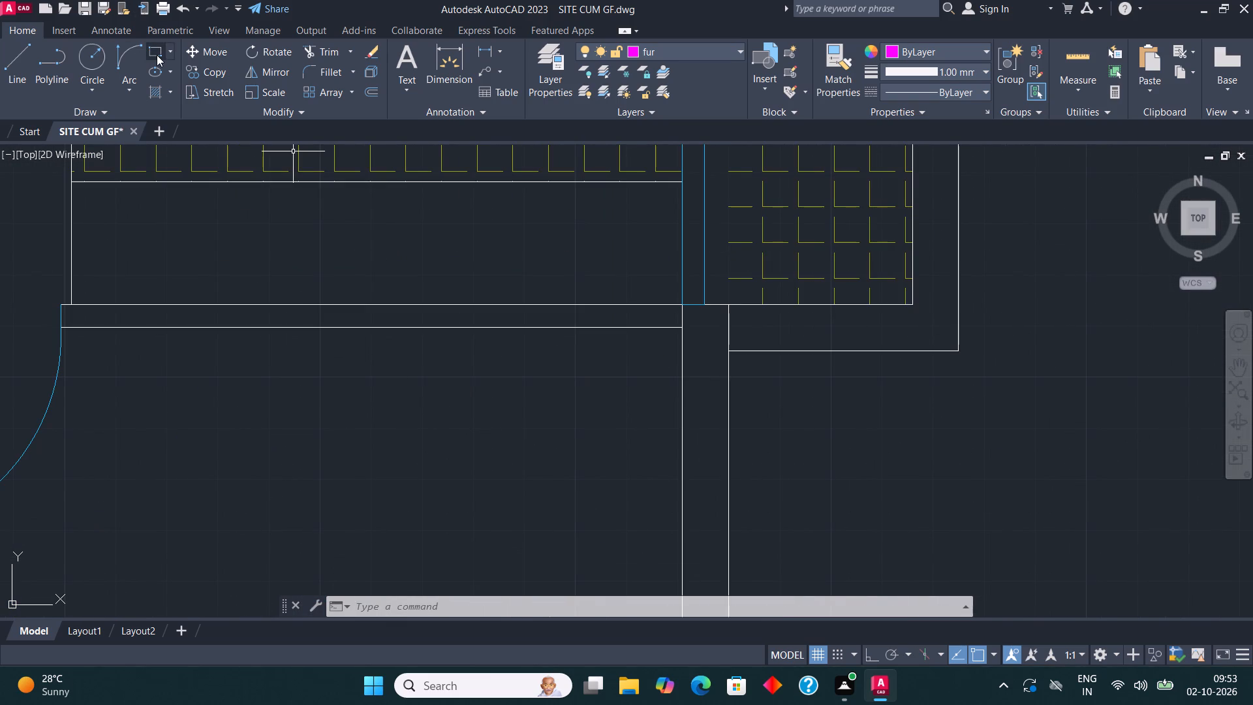
left_click(157, 55)
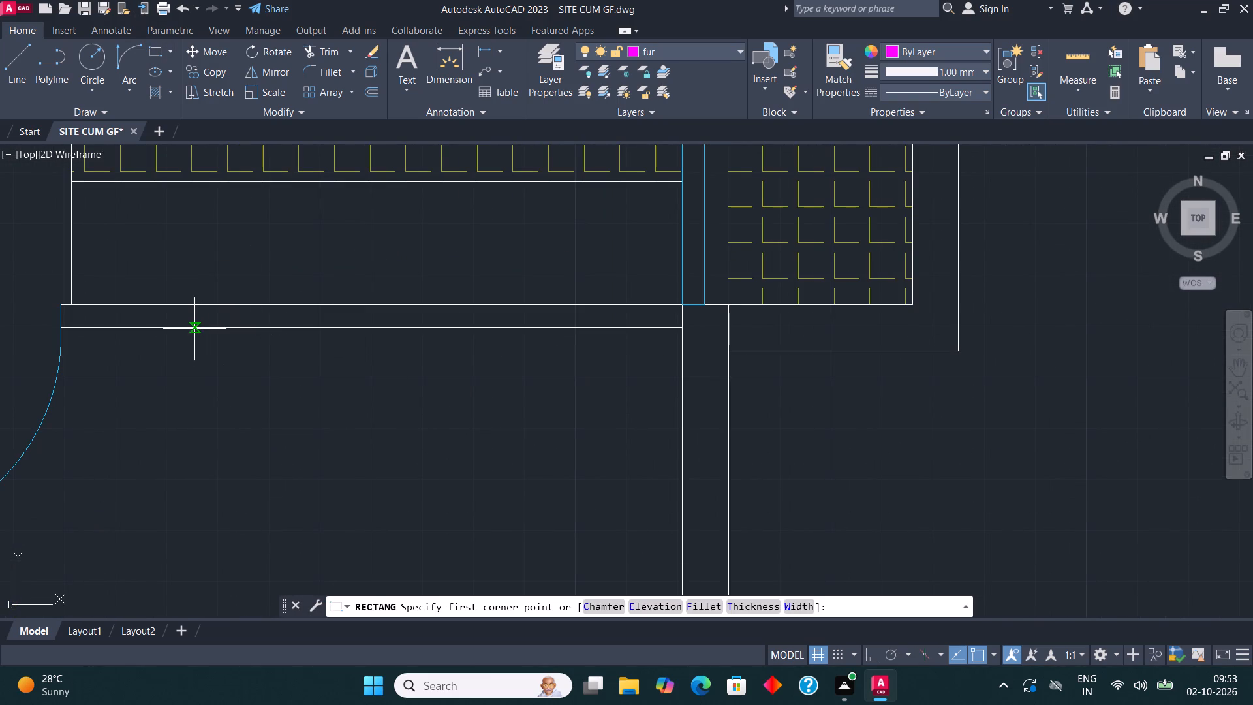
left_click(193, 329)
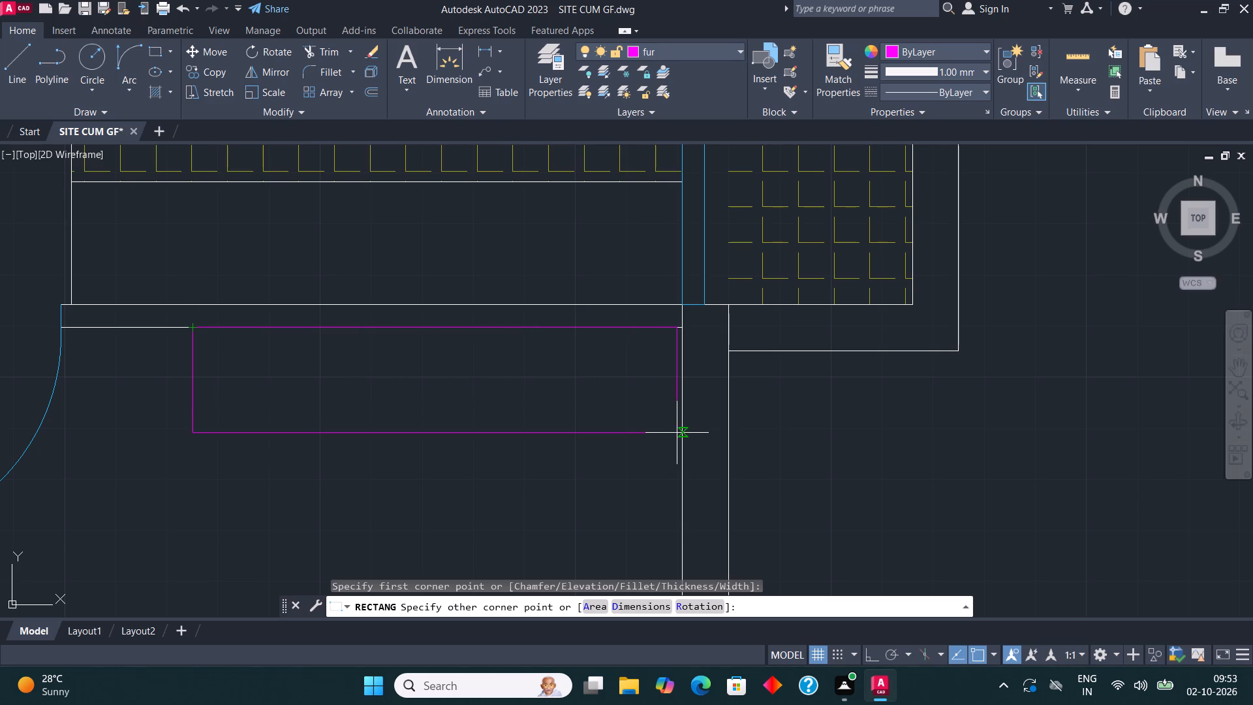
left_click(683, 433)
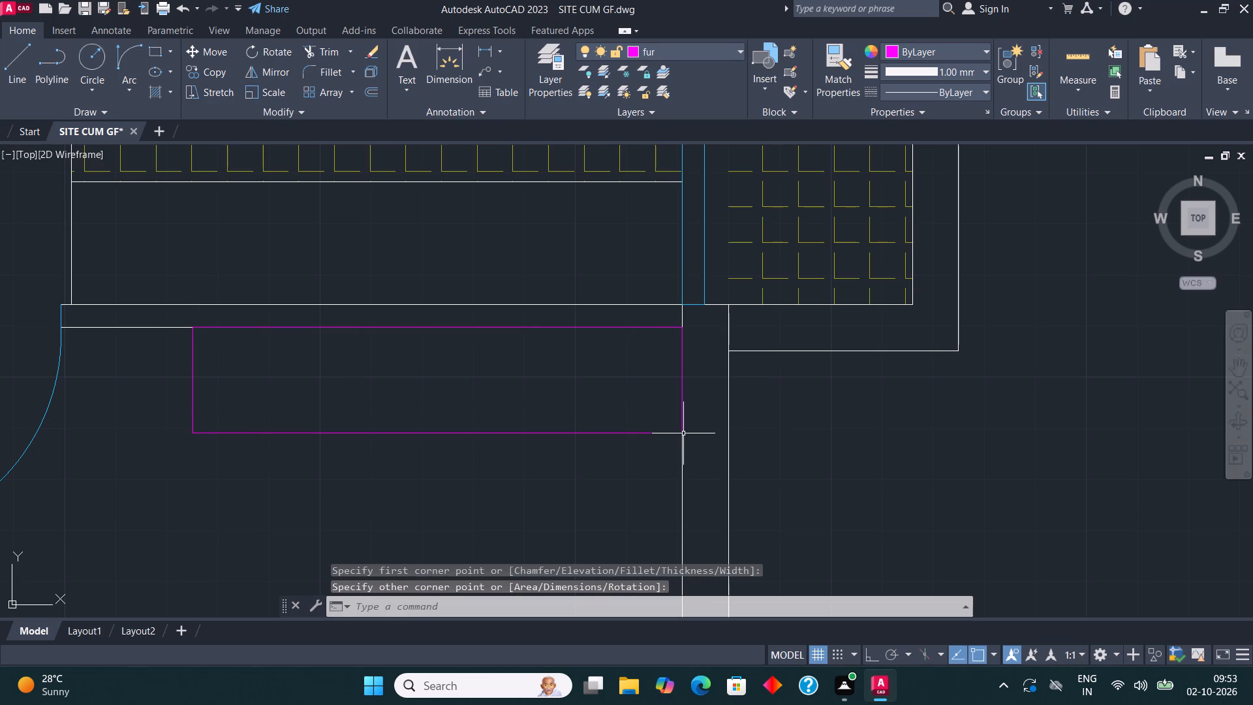
Draw a small rectangle inside the western half of the long counter rectangle, clear of its edges.
middle_click_drag(544, 443, 458, 424)
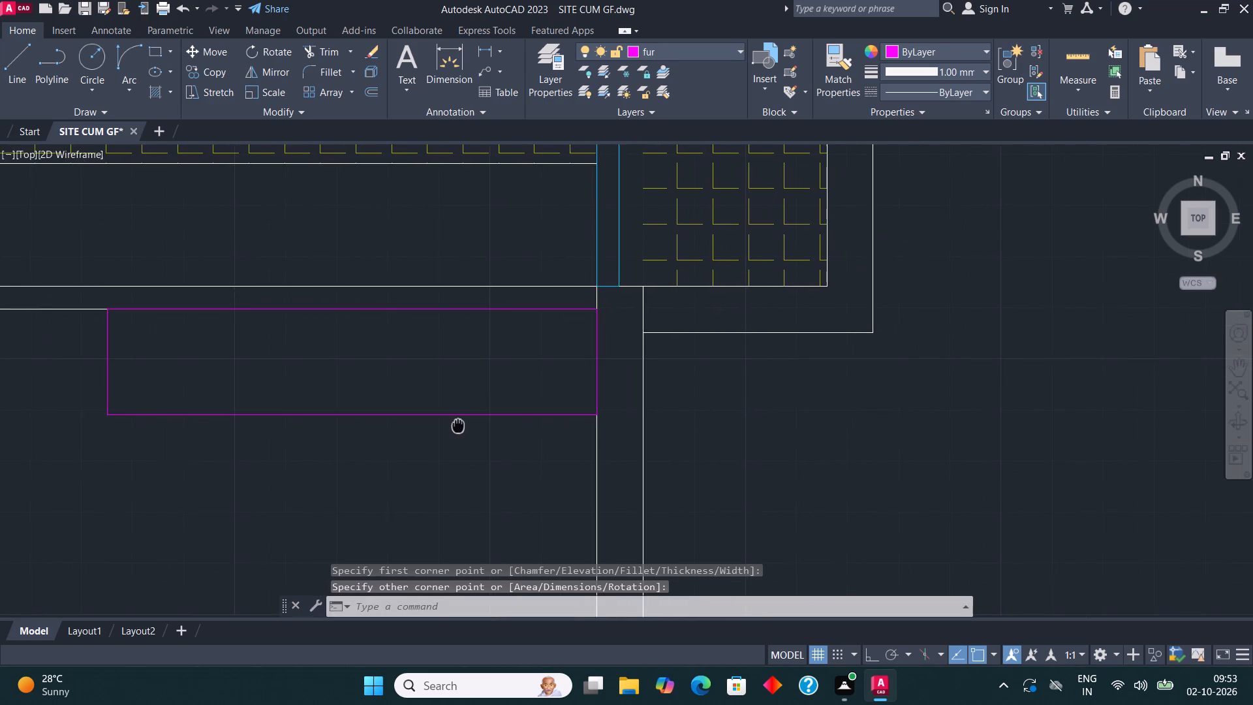
middle_click_drag(458, 424, 510, 448)
left_click(157, 48)
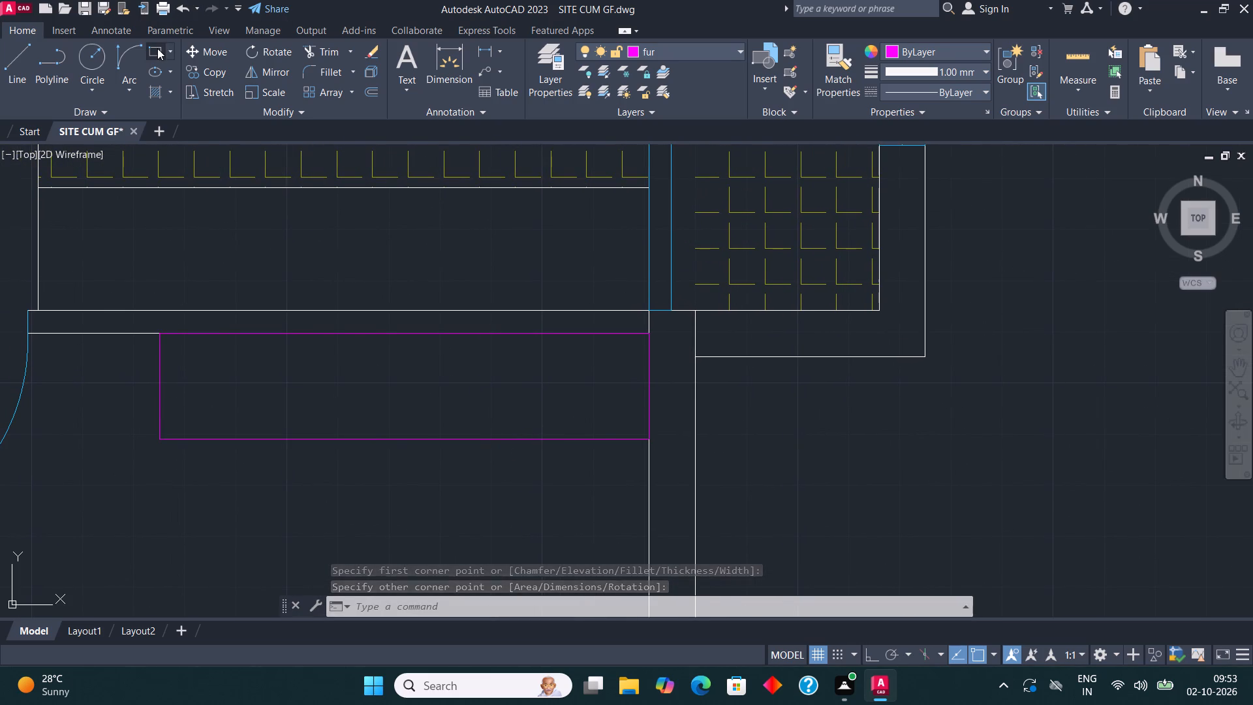
left_click(266, 355)
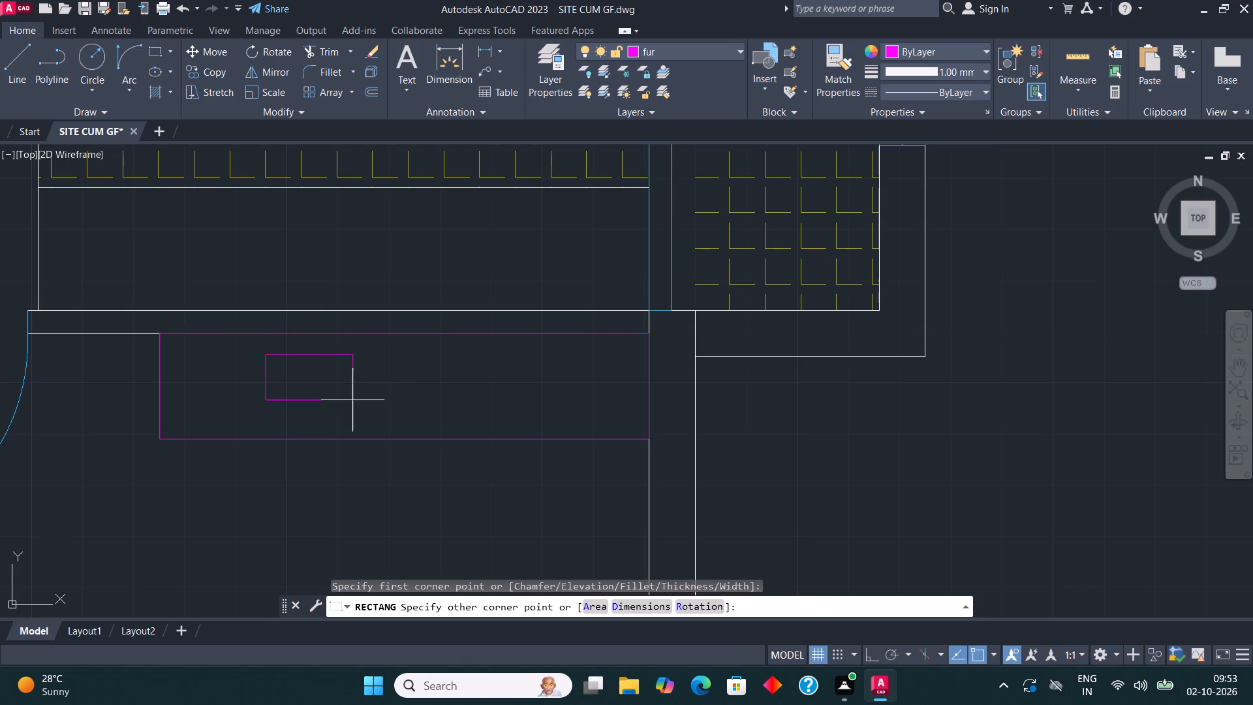
left_click(373, 411)
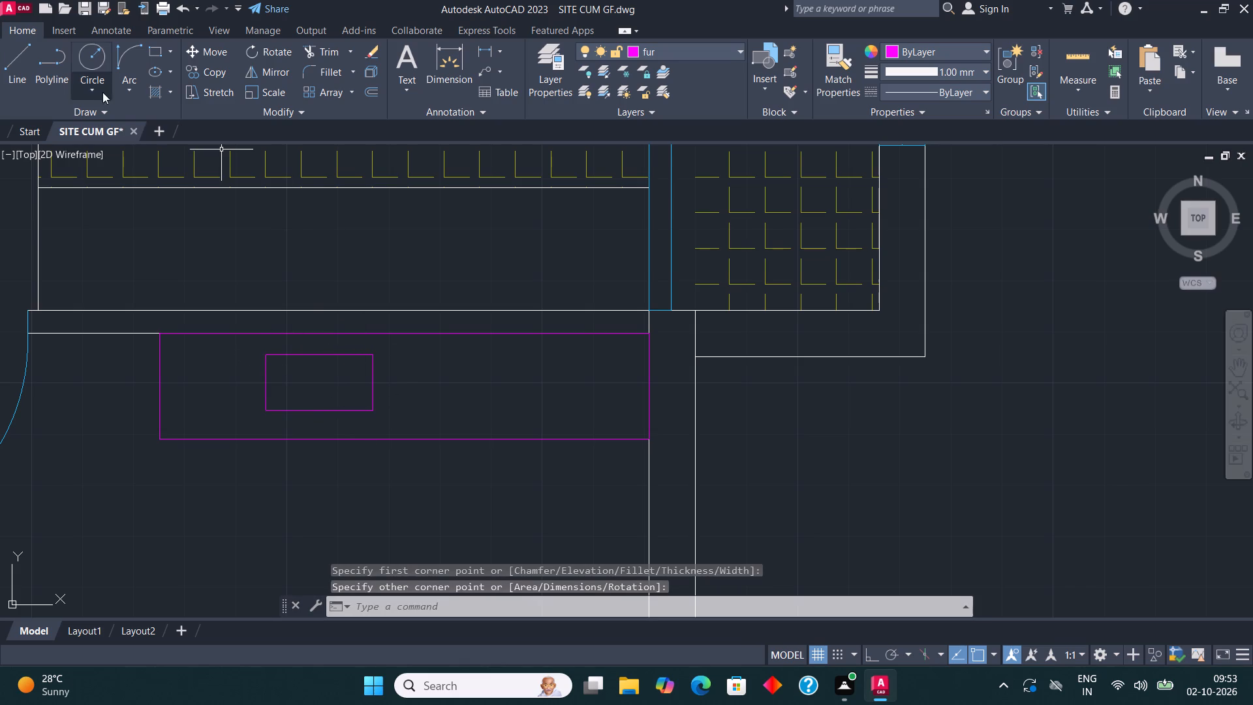
Draw a full-depth rectangle over the counter's eastern part, from its south edge just east of the small rectangle to its northeast corner.
left_click(150, 46)
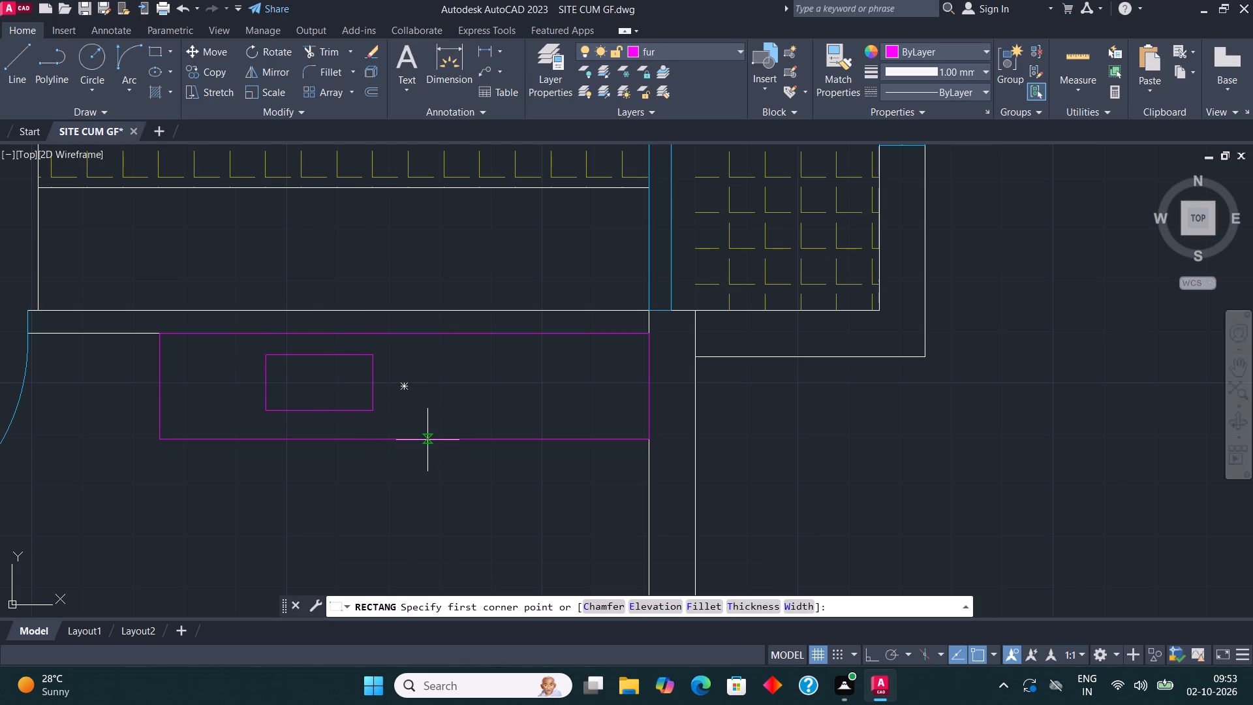
left_click(427, 440)
left_click(649, 332)
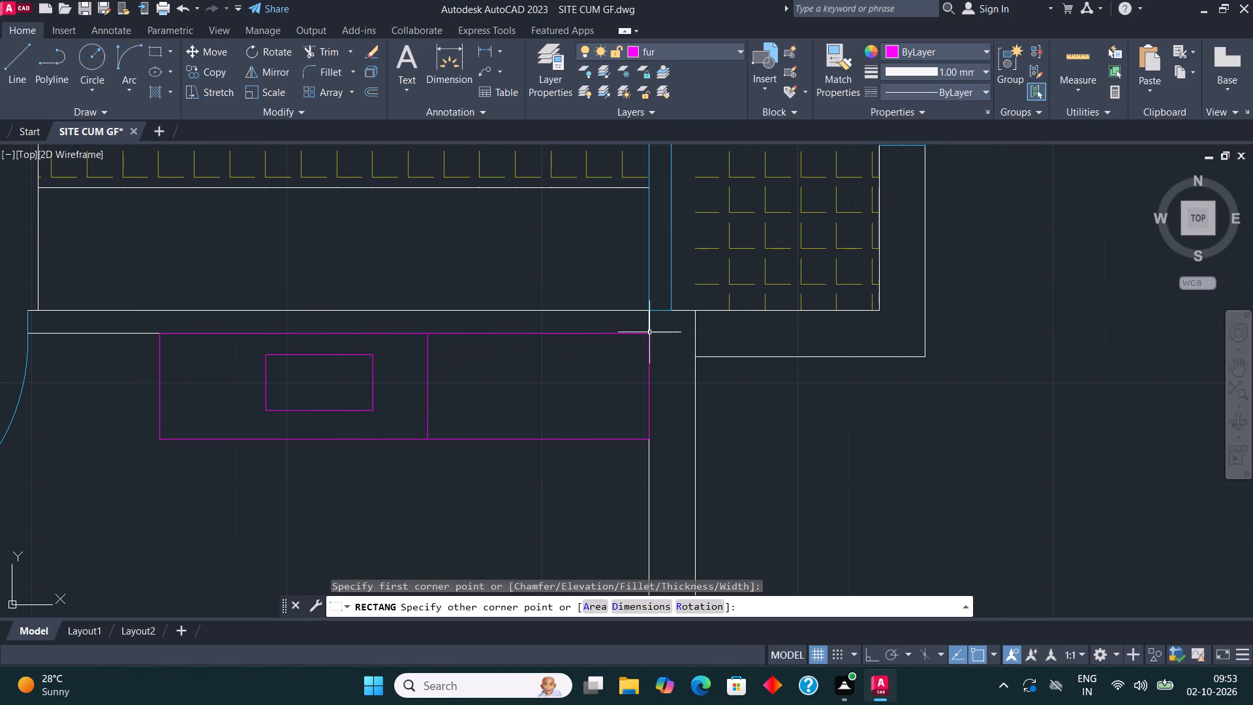
Draw a small circle inside the counter's eastern compartment, near that compartment's northwest corner.
left_click(102, 51)
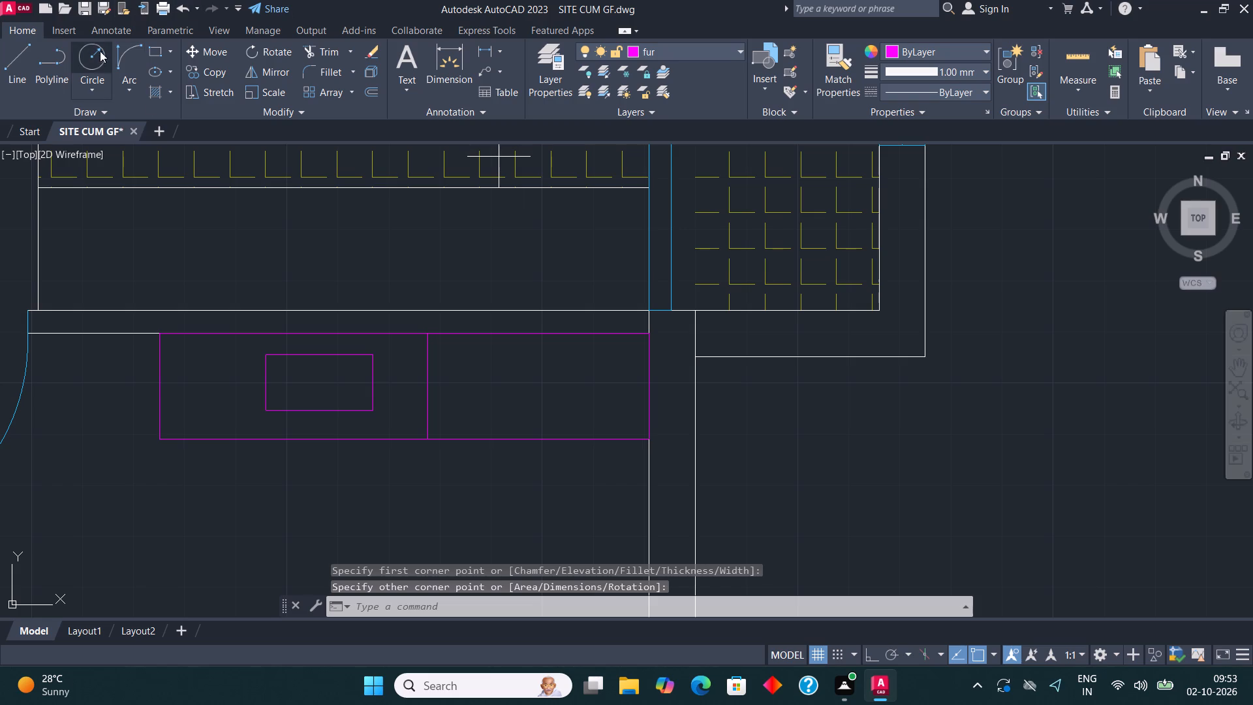
scroll(444, 345, "up", 1)
left_click(465, 364)
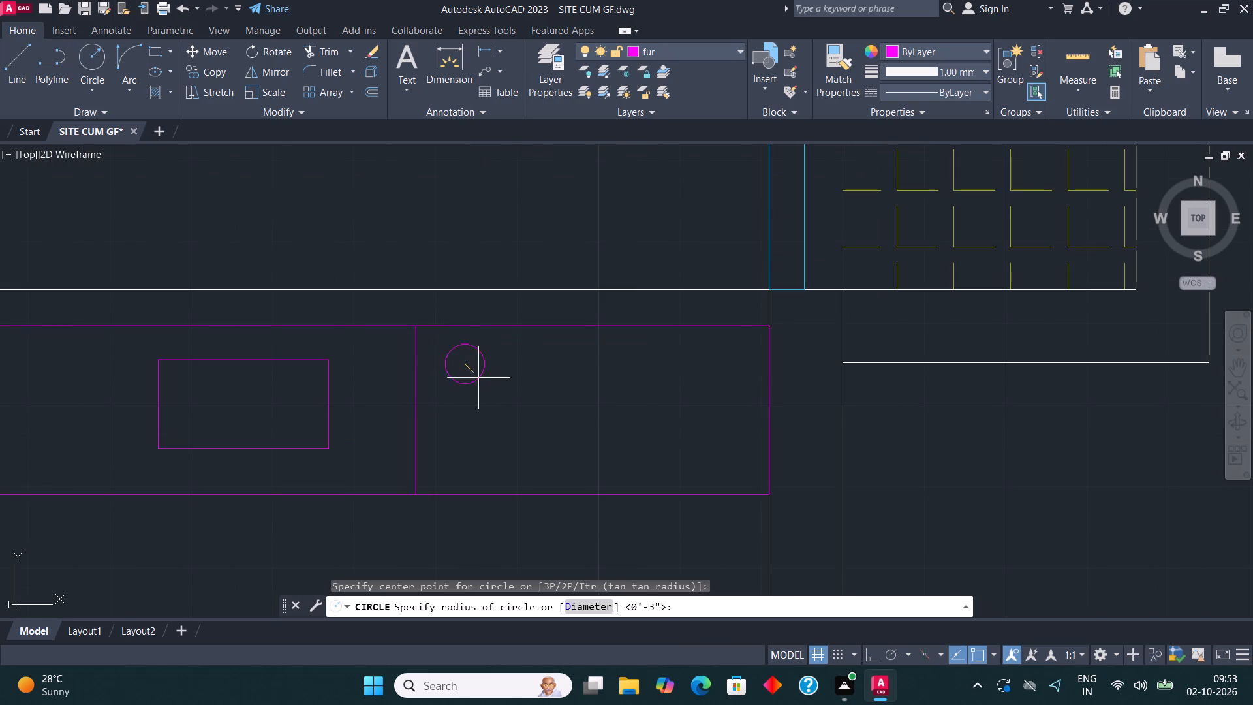
left_click(489, 386)
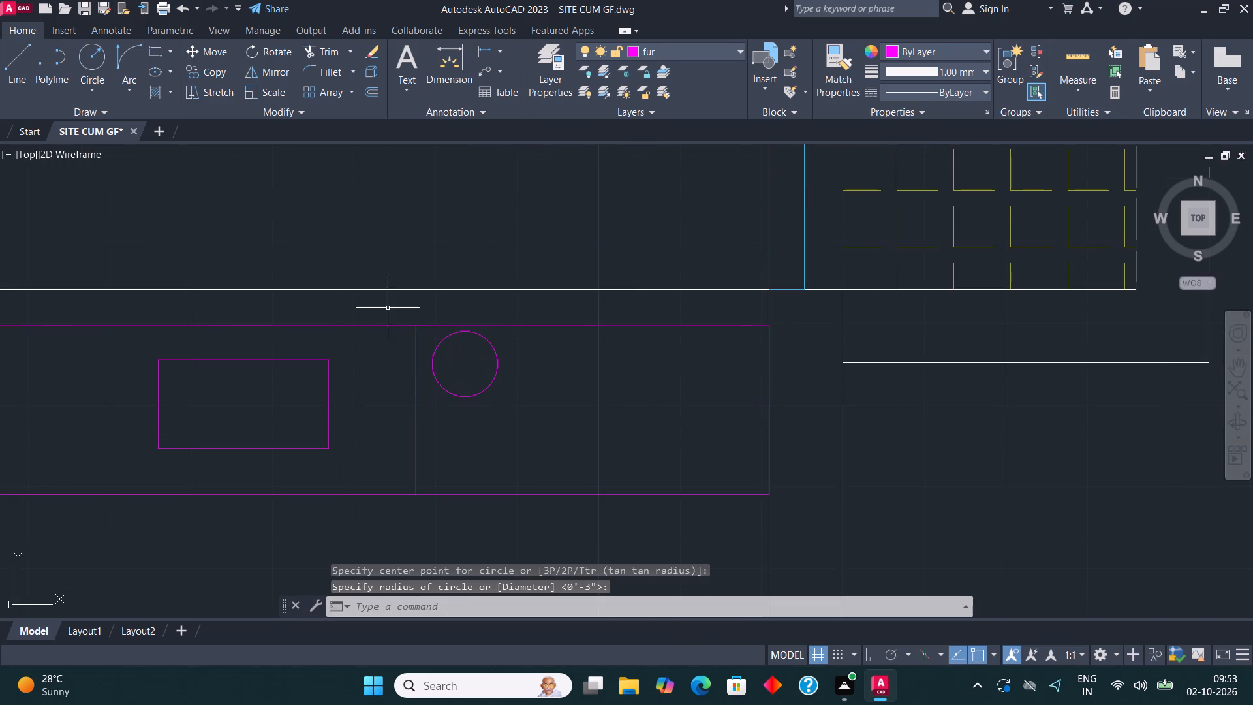
scroll(360, 277, "down", 3)
scroll(456, 373, "up", 1)
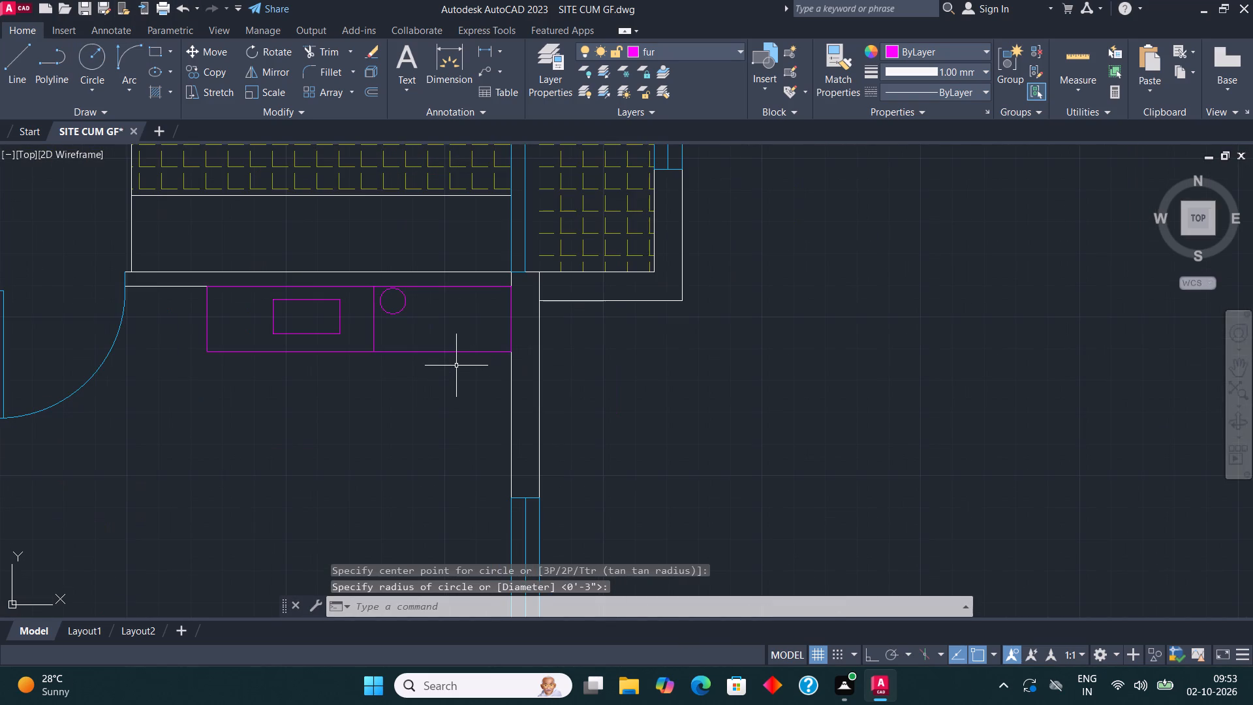
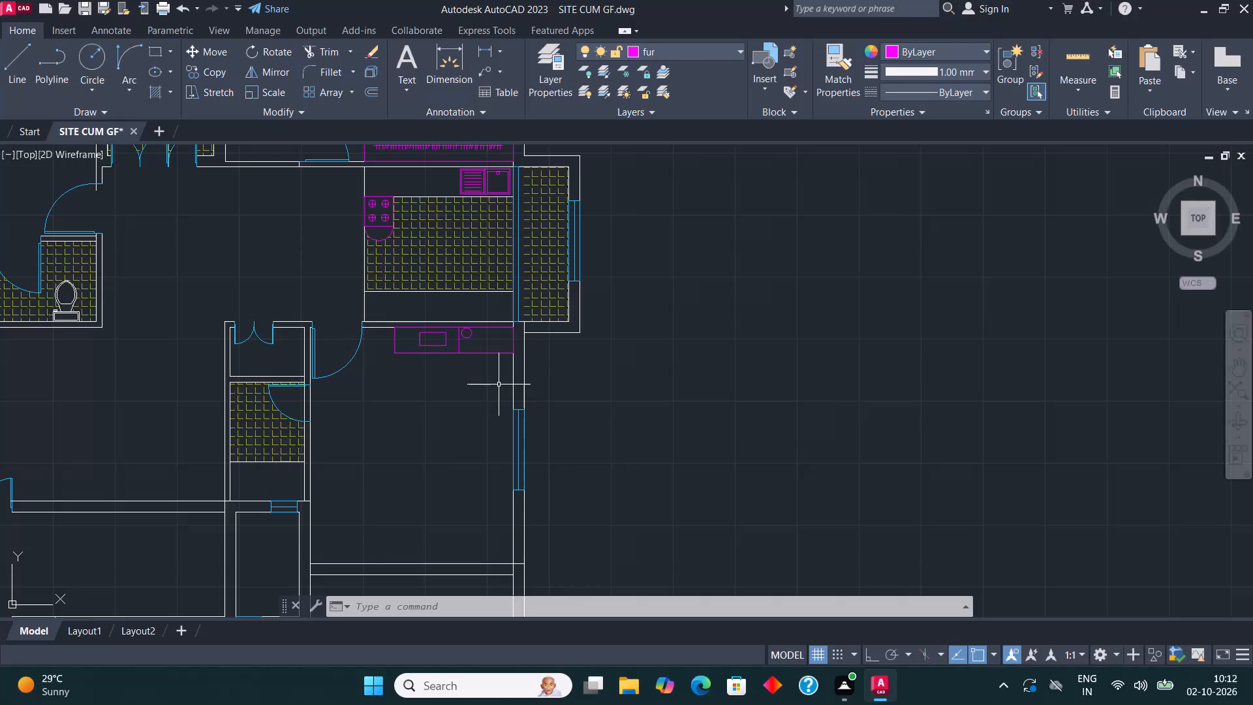
Draw a small rectangular chair seat against the lower edge of the desk, in the room south of the kitchen.
scroll(499, 383, "down", 1)
scroll(320, 444, "up", 2)
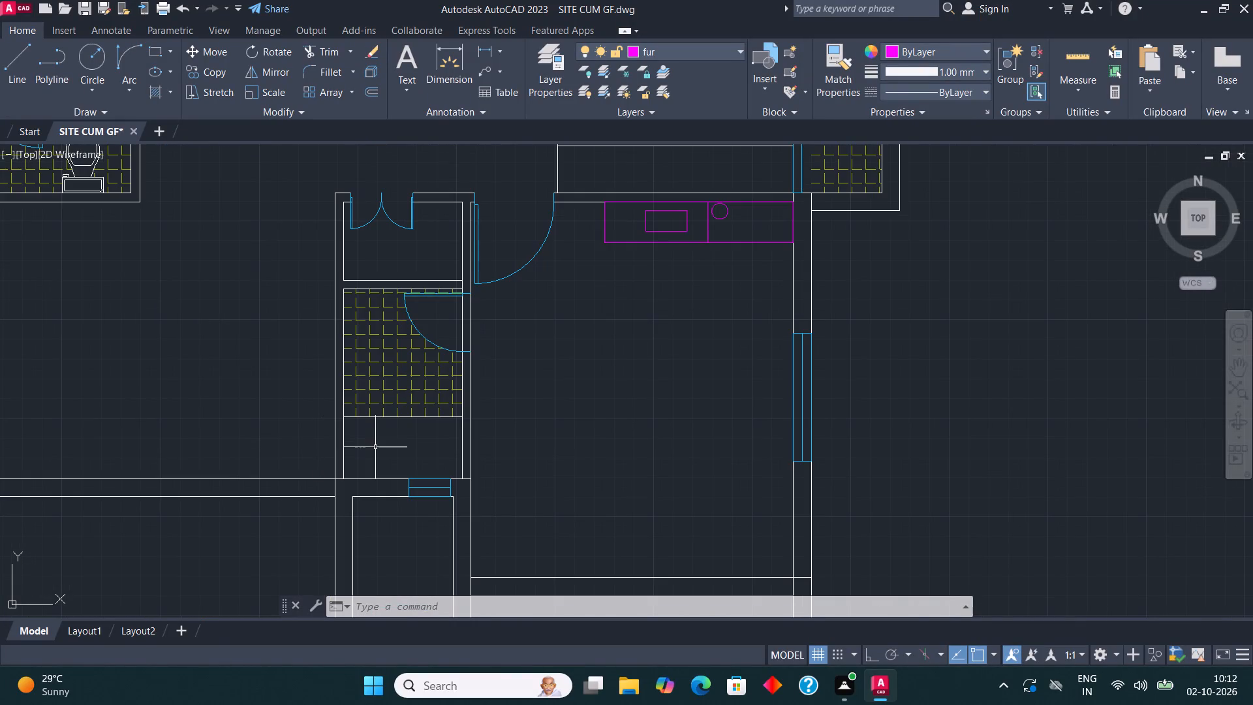
scroll(376, 447, "down", 2)
middle_click_drag(473, 439, 462, 456)
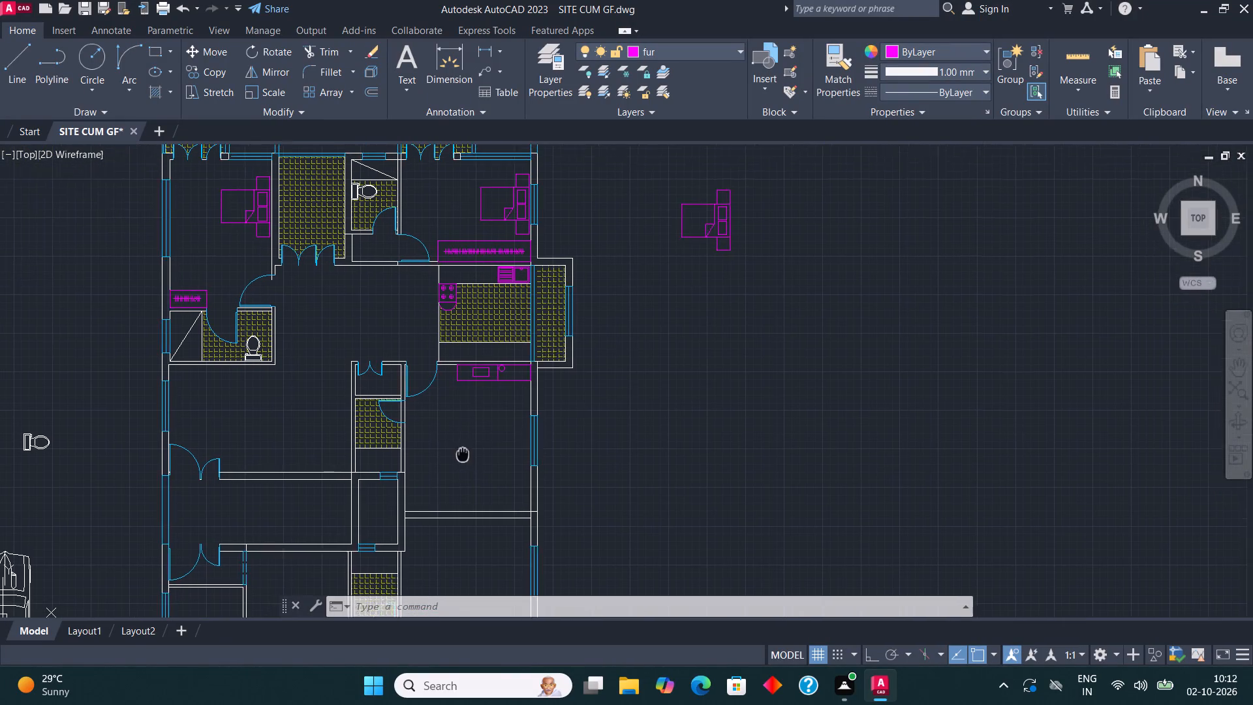
middle_click_drag(462, 456, 410, 489)
scroll(486, 424, "up", 2)
middle_click_drag(348, 387, 356, 477)
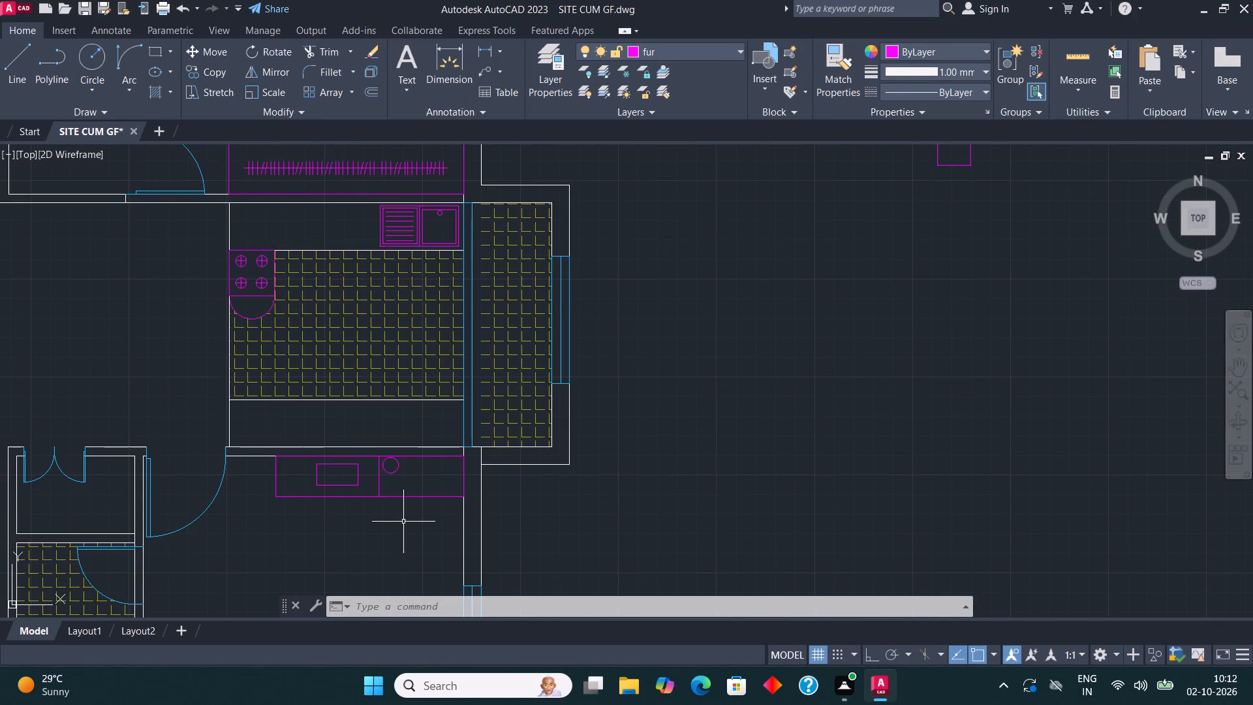
scroll(403, 522, "up", 2)
left_click(156, 47)
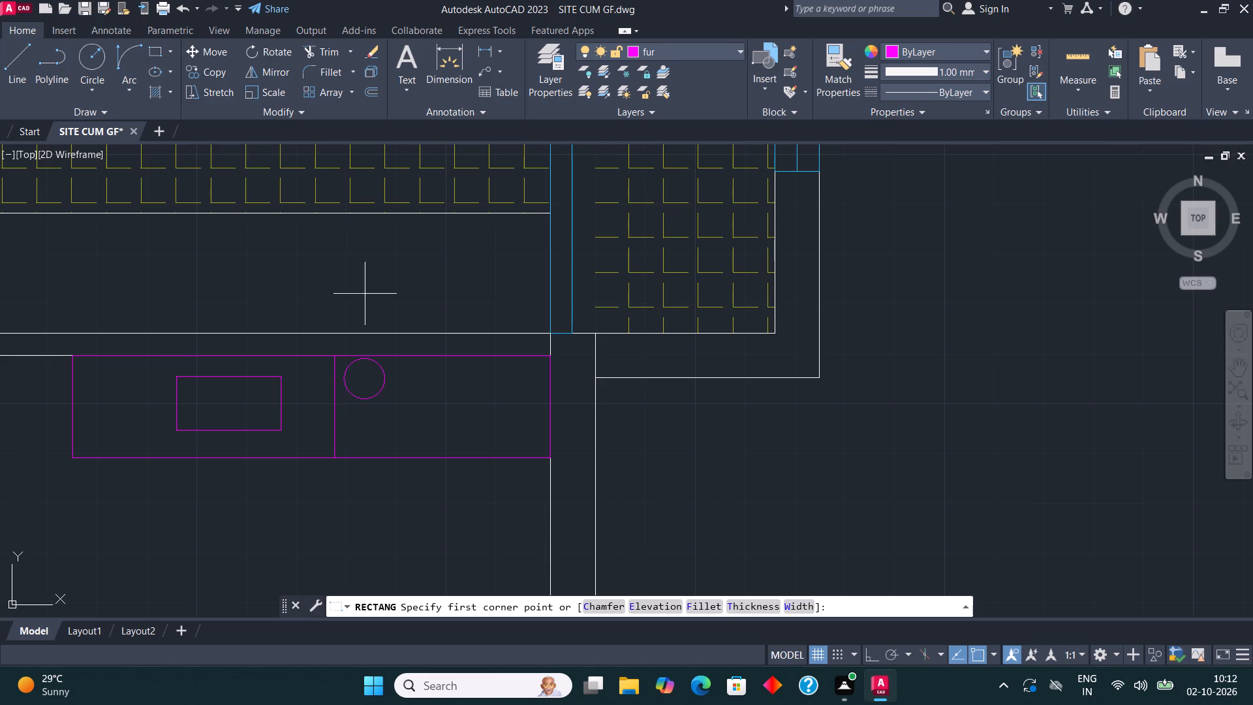
left_click(382, 457)
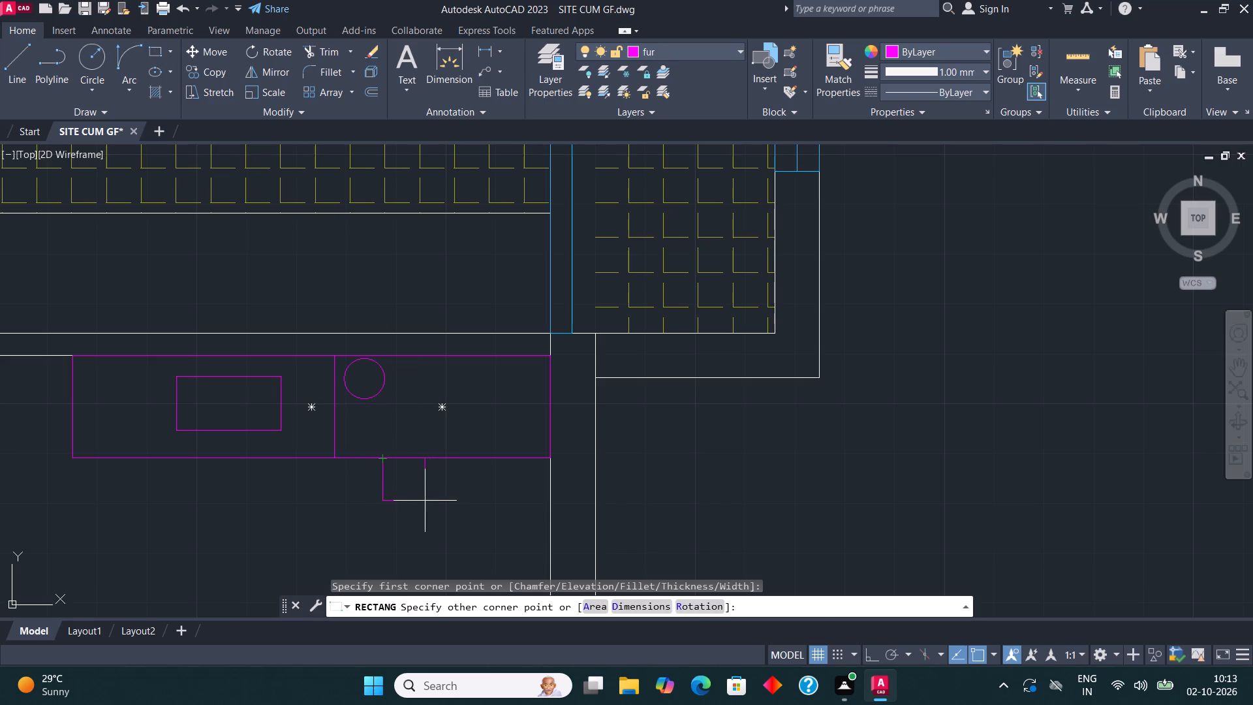
left_click(439, 504)
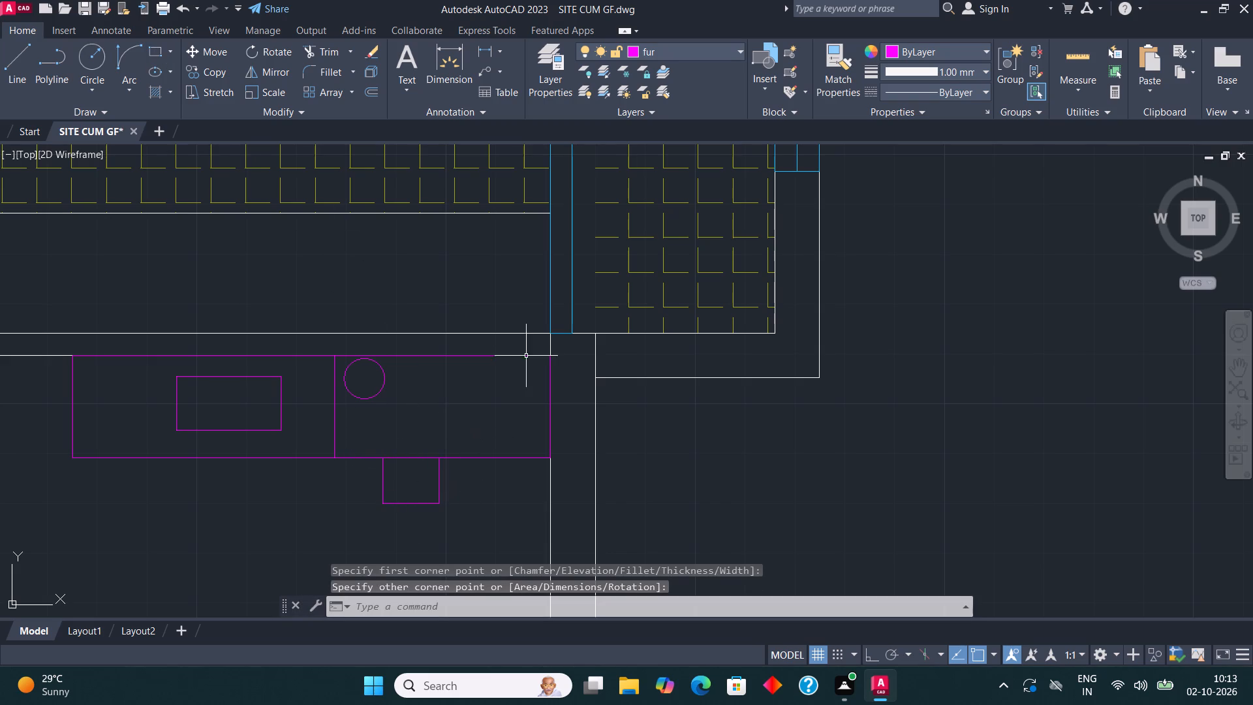
Draw an orthogonal three-sided line frame around the chair seat, about 10" deep and 1'-1" wide, starting and ending on the desk edge.
left_click(27, 60)
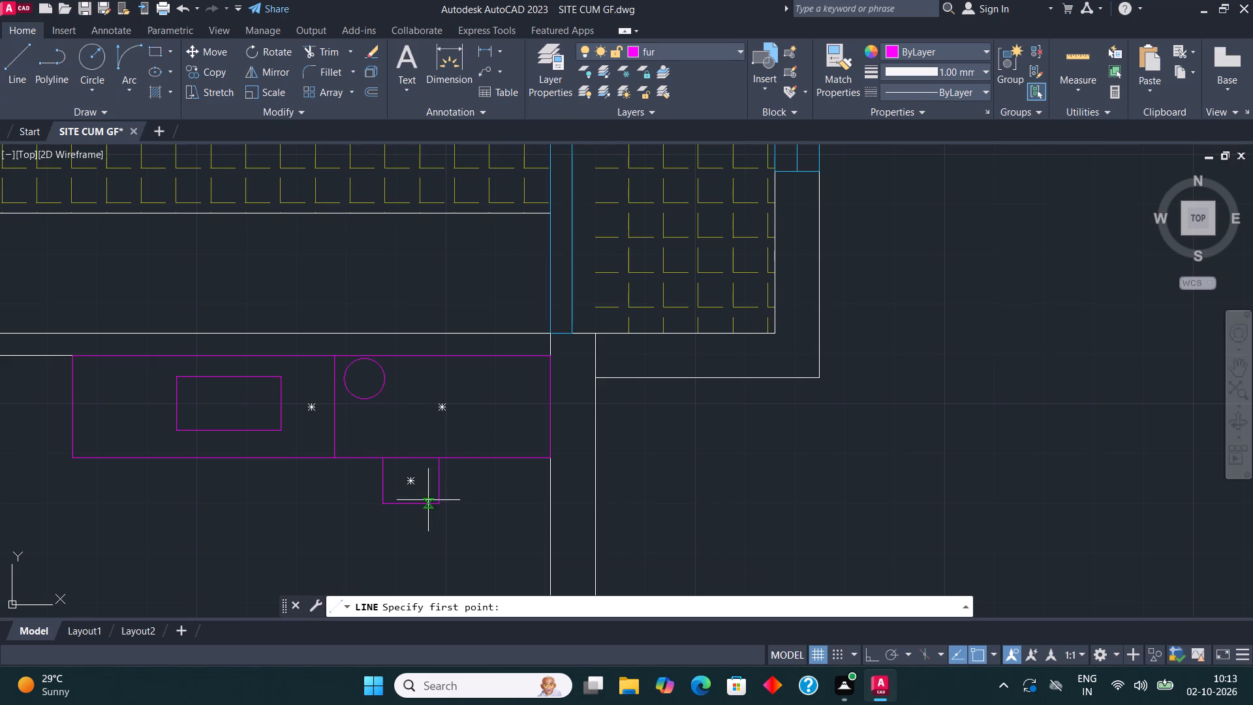
left_click(385, 459)
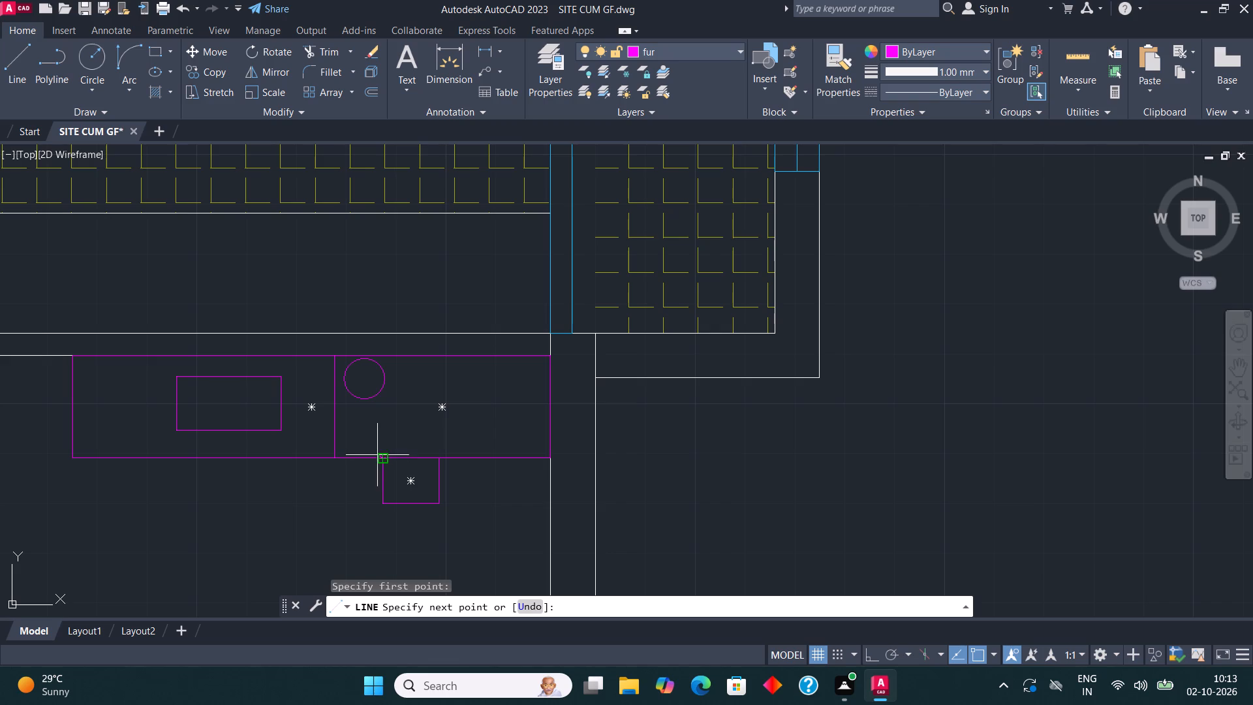
left_click(376, 454)
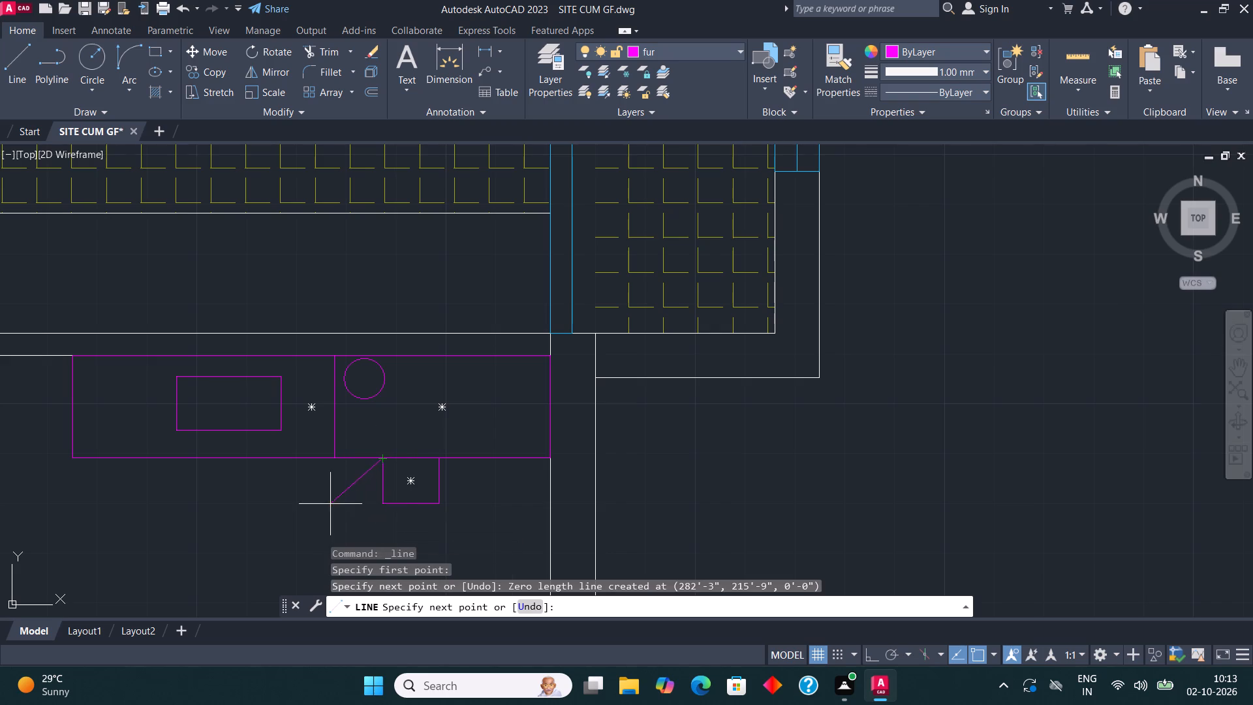
scroll(330, 503, "up", 4)
key("F8")
scroll(360, 458, "down", 1)
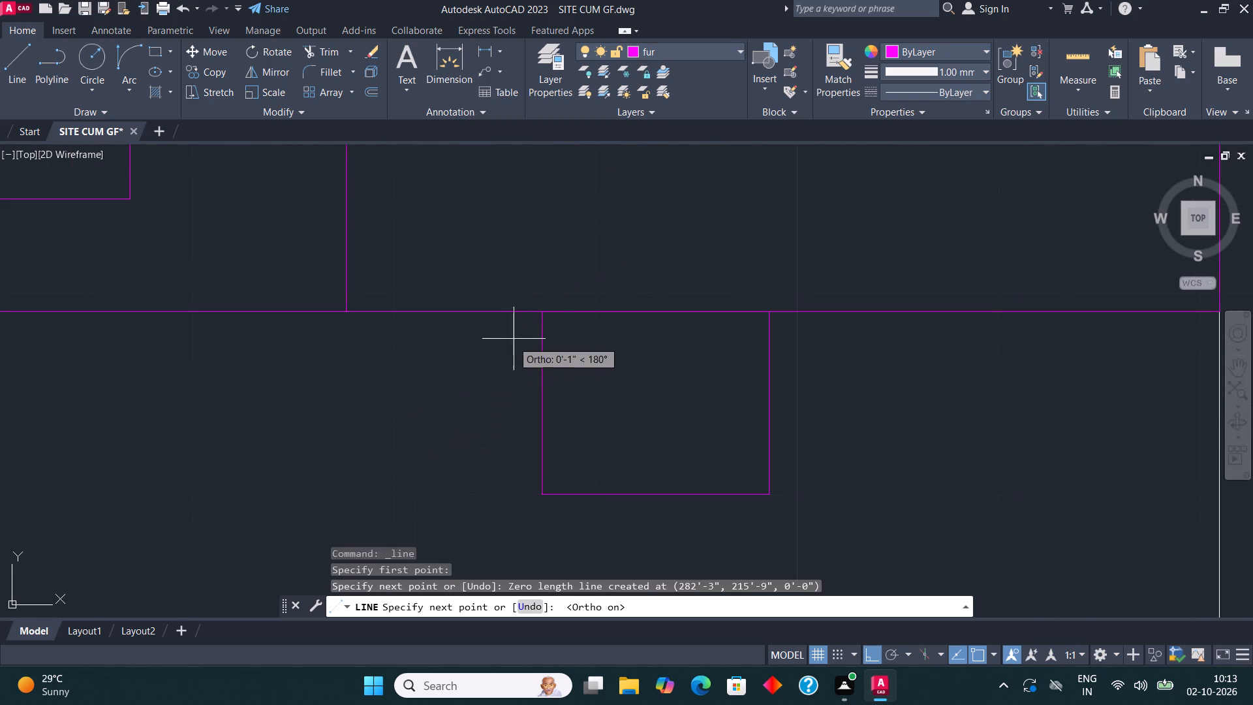
left_click(527, 313)
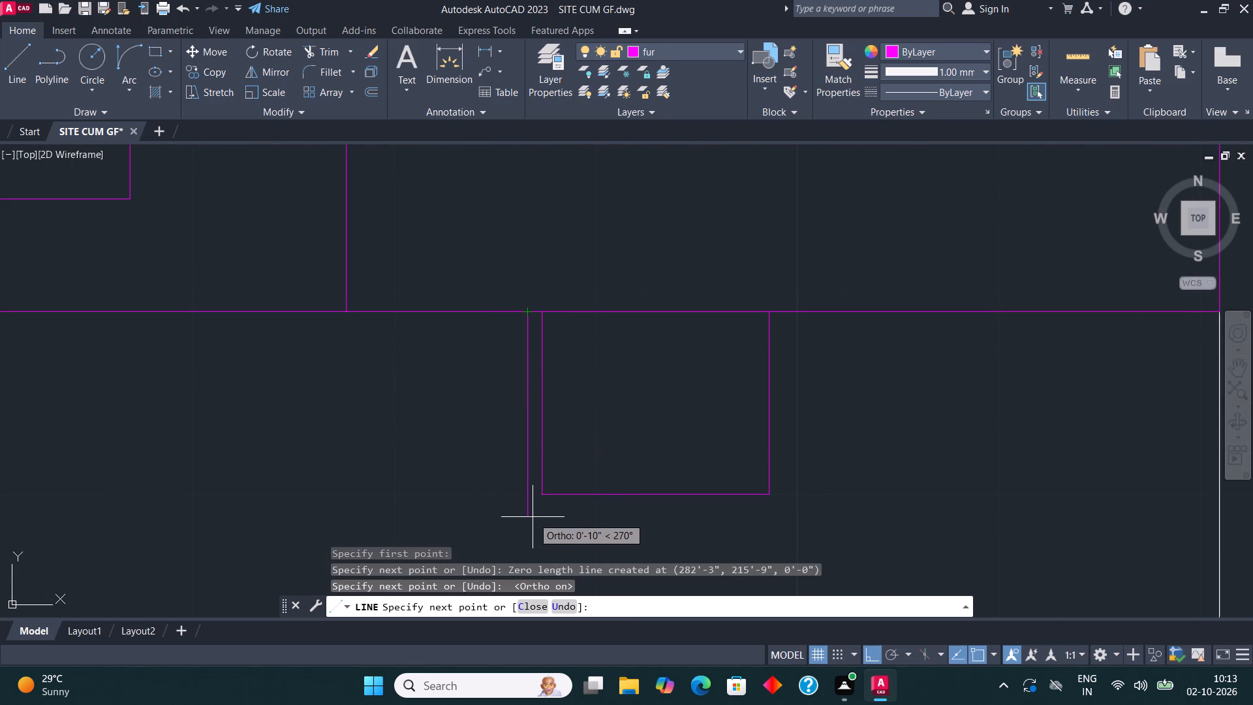
left_click(534, 510)
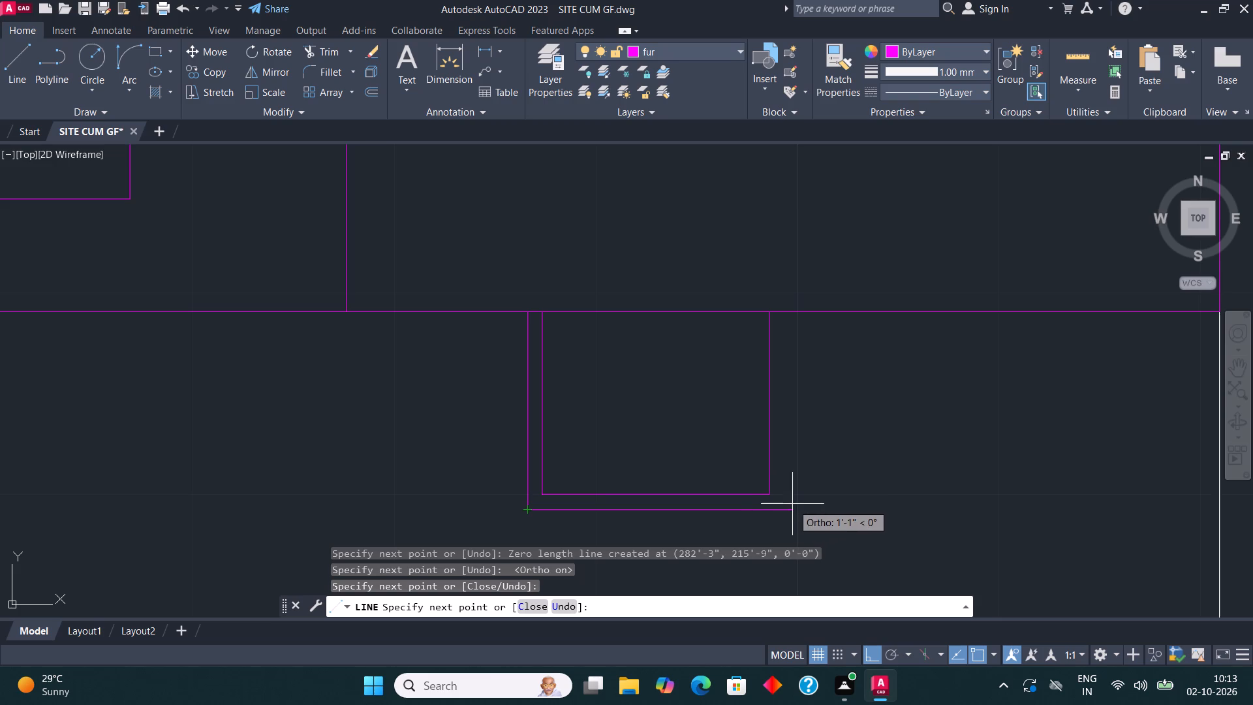
left_click(784, 506)
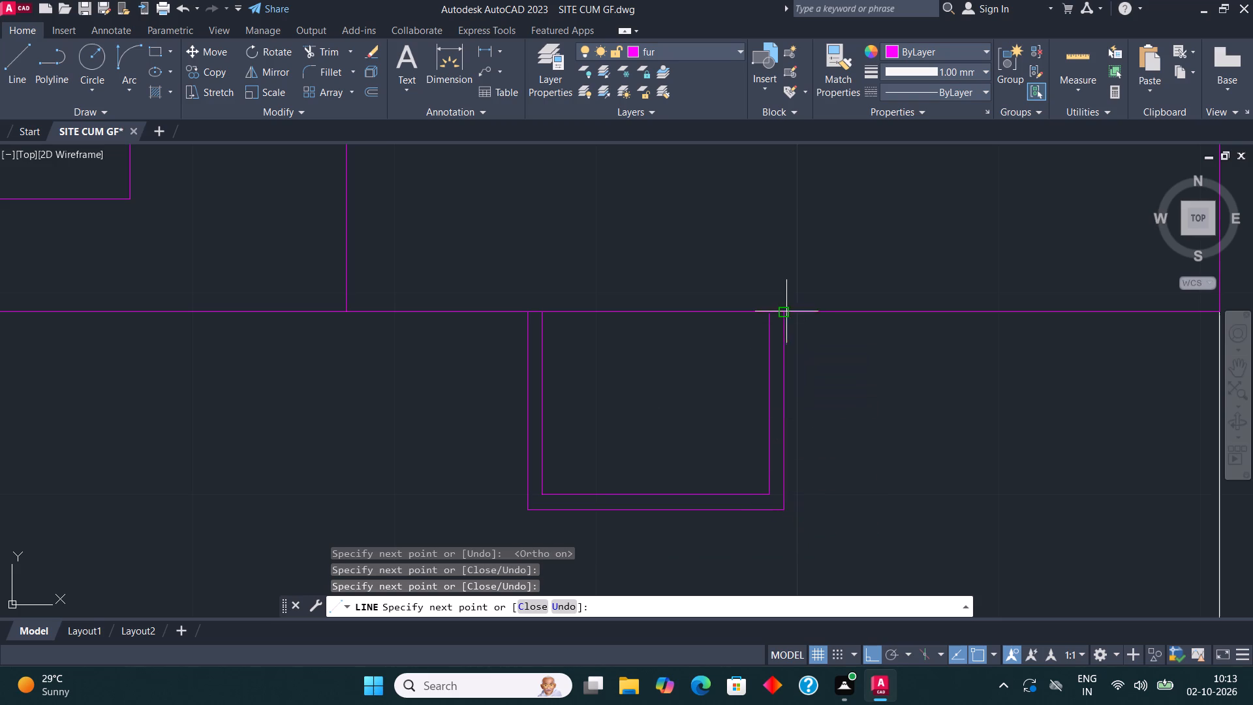
left_click(786, 311)
key("space")
scroll(549, 330, "down", 3)
middle_click_drag(564, 353, 513, 380)
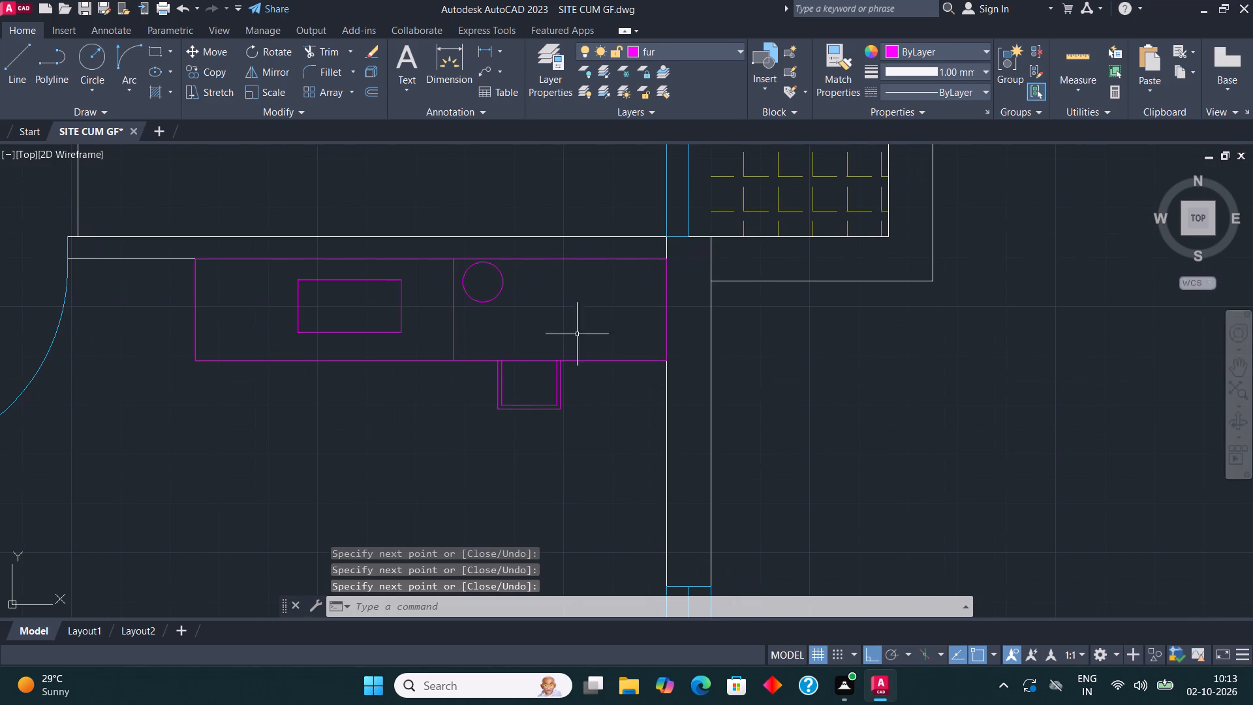
Rotate the spare bed with side tables outside the plan by 270°, so its headboard faces south.
scroll(636, 265, "down", 3)
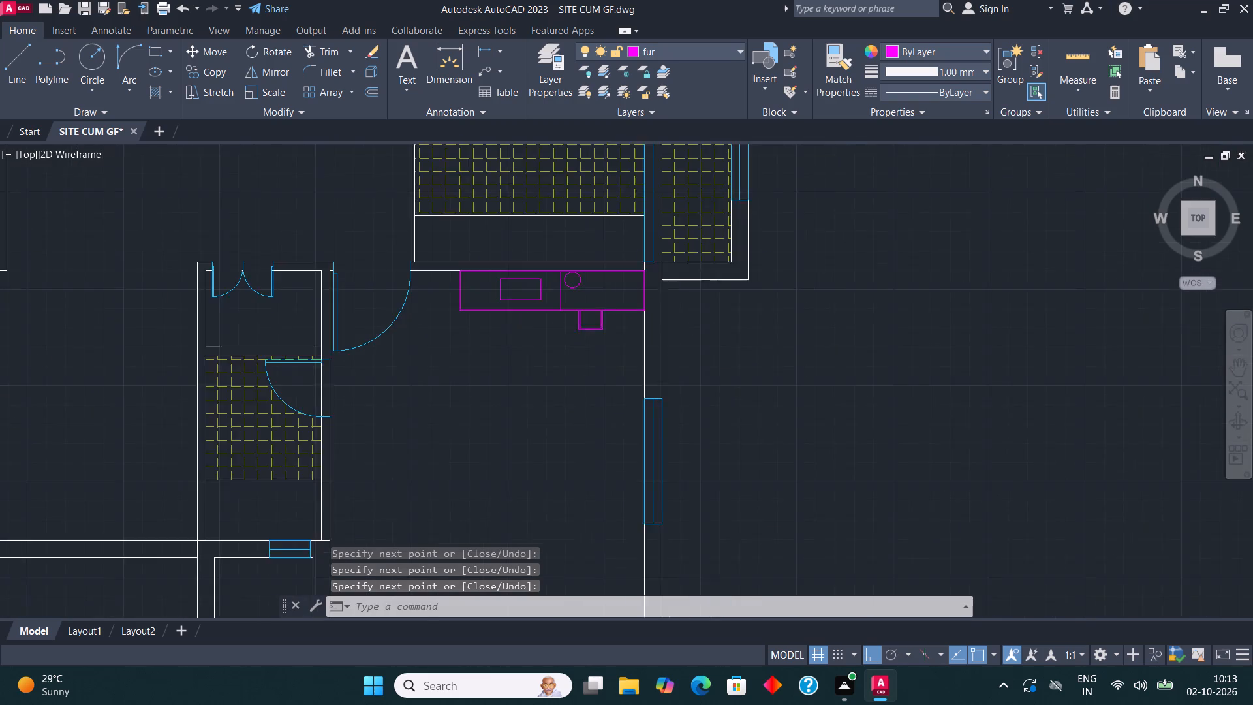
scroll(494, 469, "down", 3)
scroll(640, 389, "up", 2)
left_click_drag(589, 422, 584, 415)
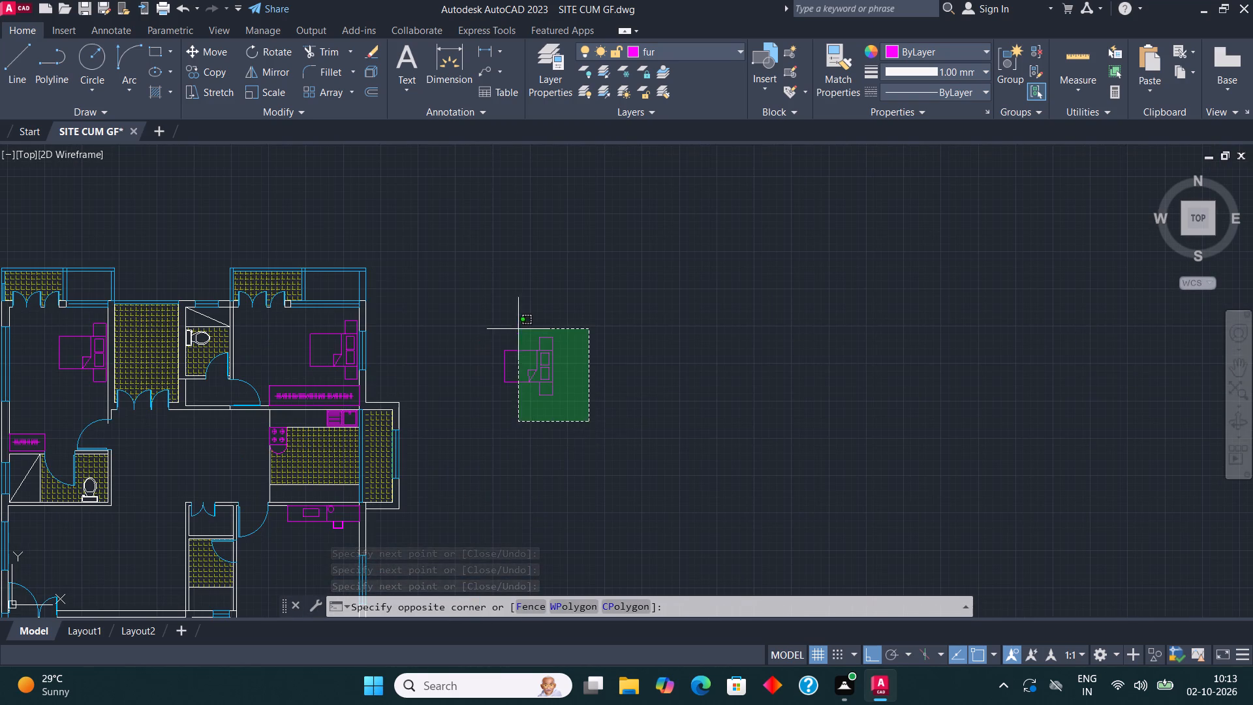
left_click(446, 278)
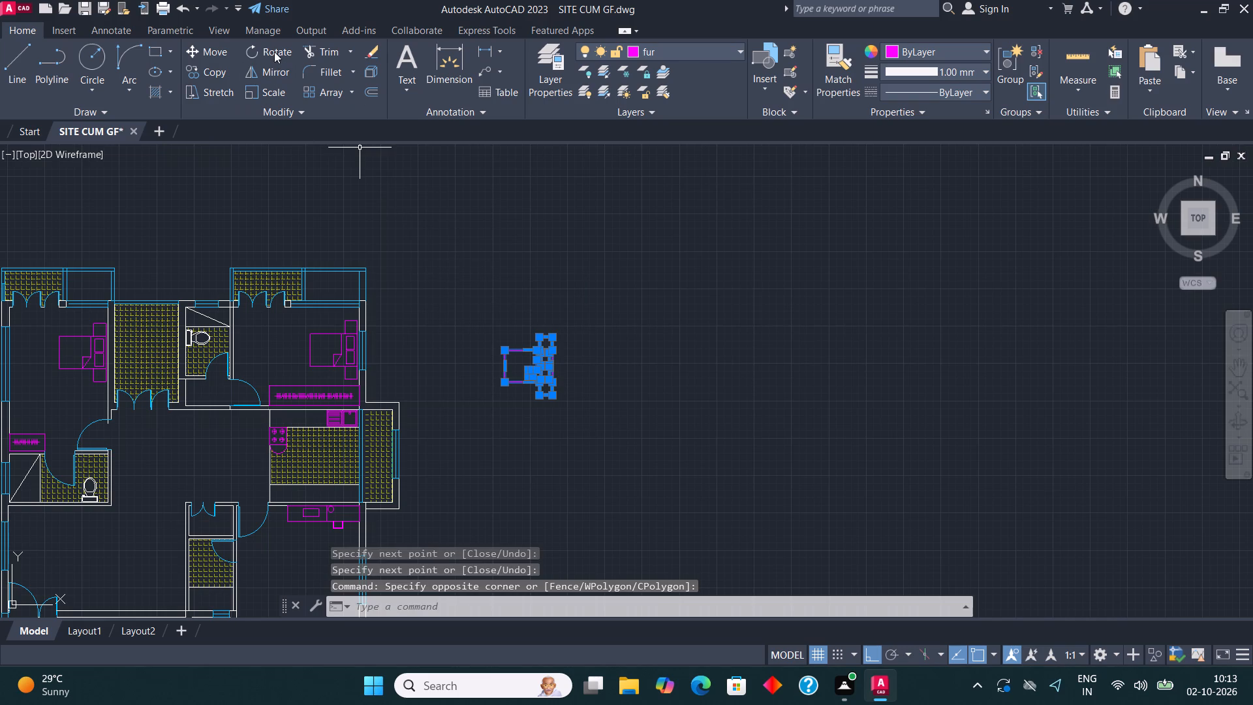
left_click(273, 51)
left_click(589, 377)
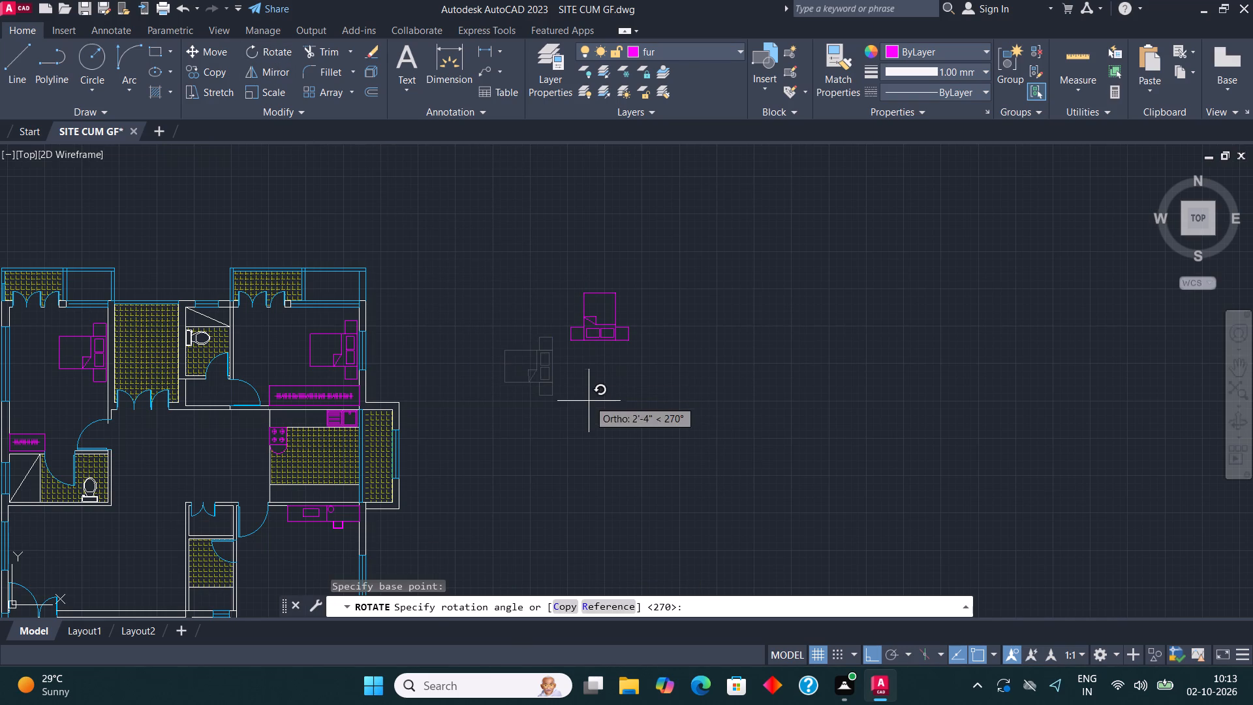
left_click(588, 429)
Copy the rotated bed into the room south of the kitchen, placing its headboard near the south wall.
left_click(698, 362)
left_click(490, 228)
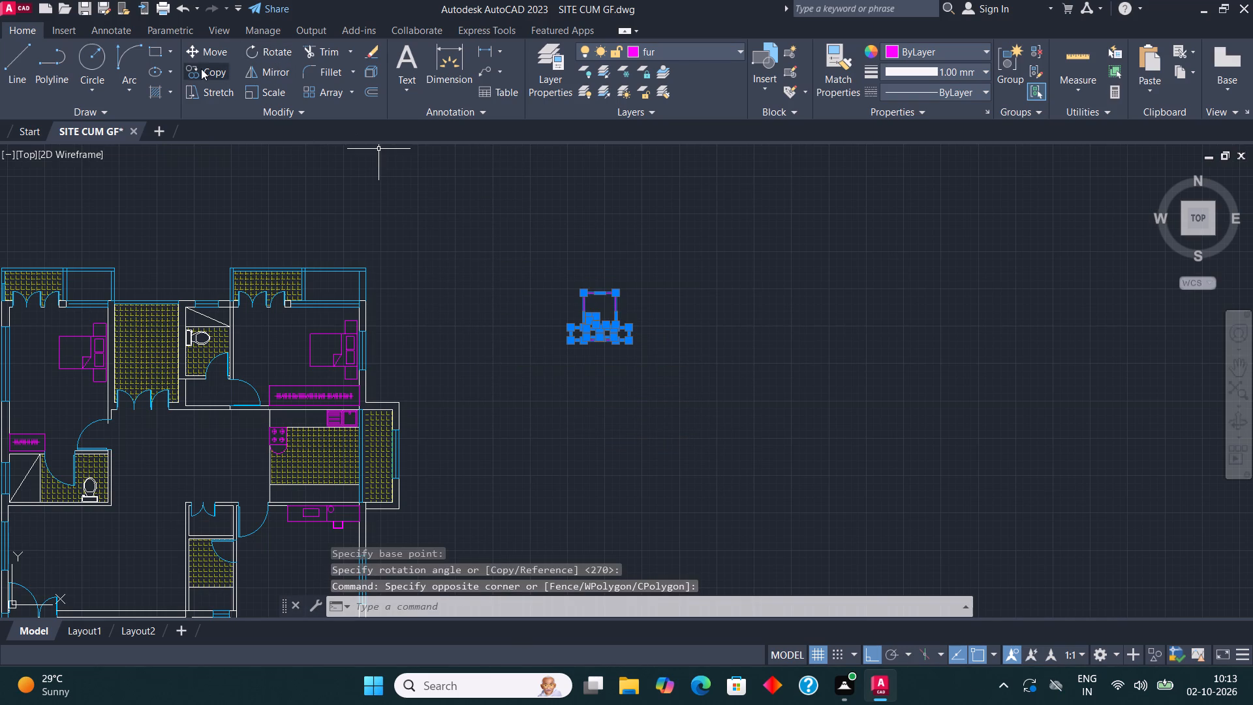
left_click(216, 70)
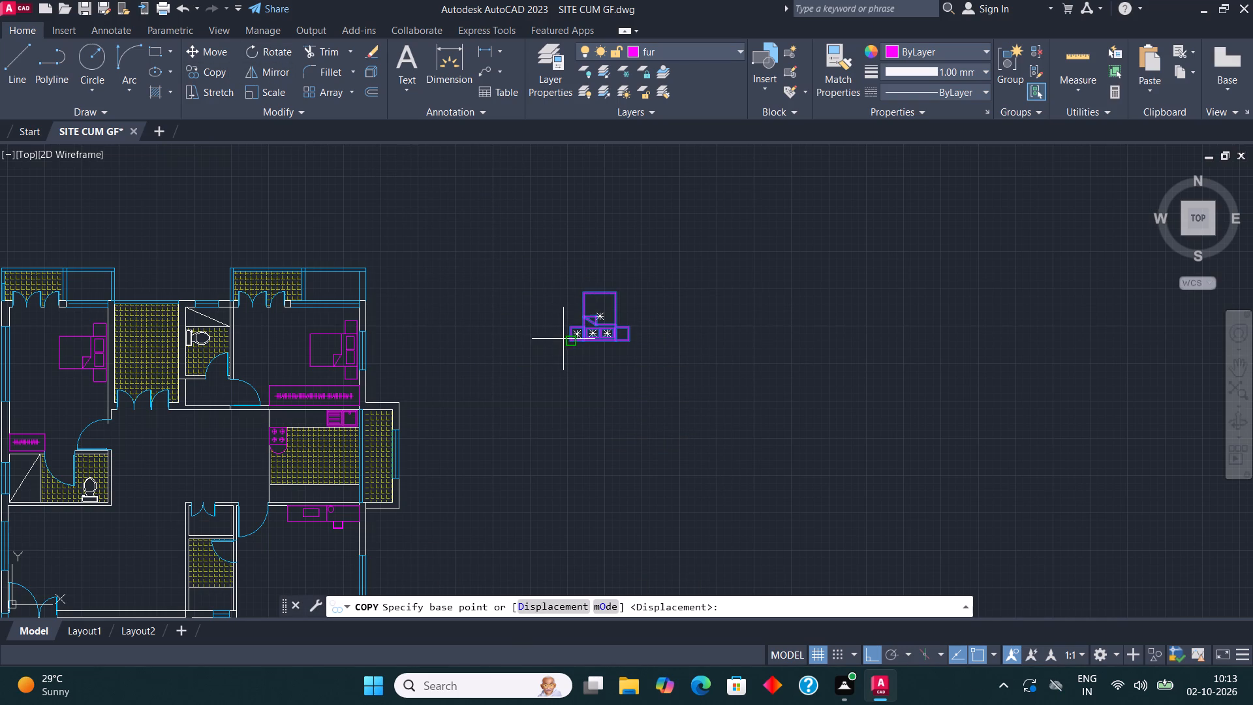
left_click(566, 341)
scroll(709, 323, "down", 2)
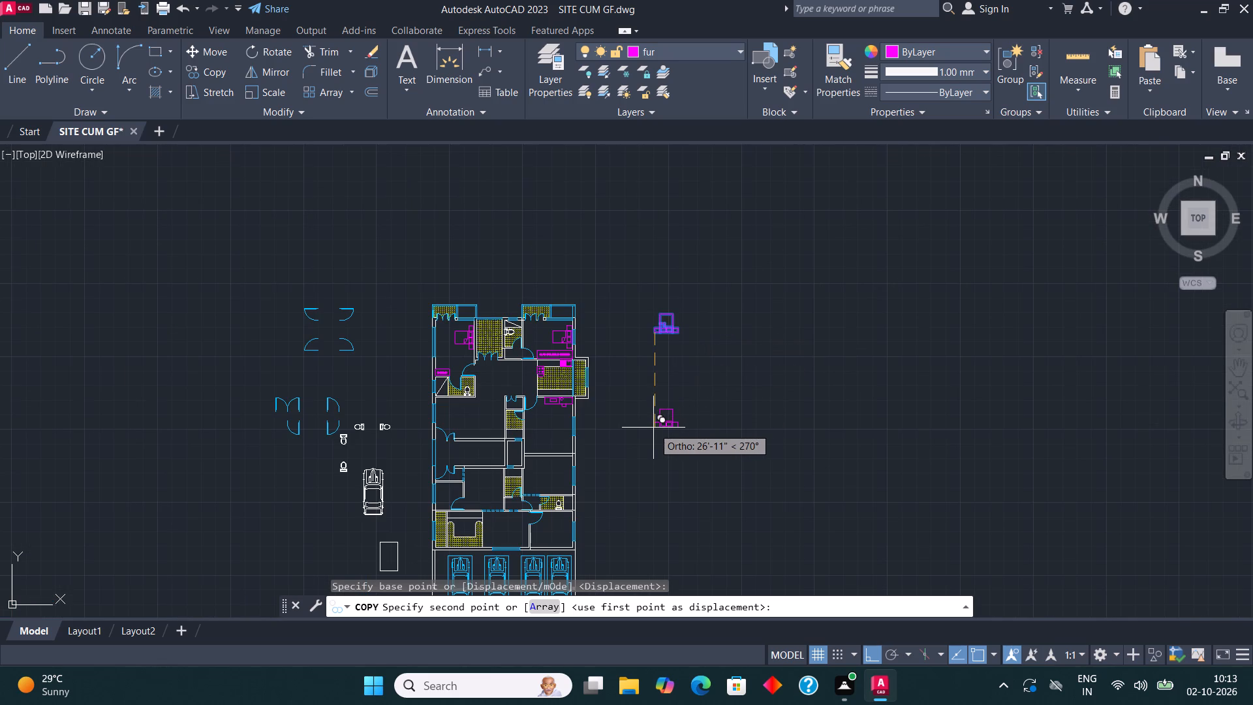
key("F8")
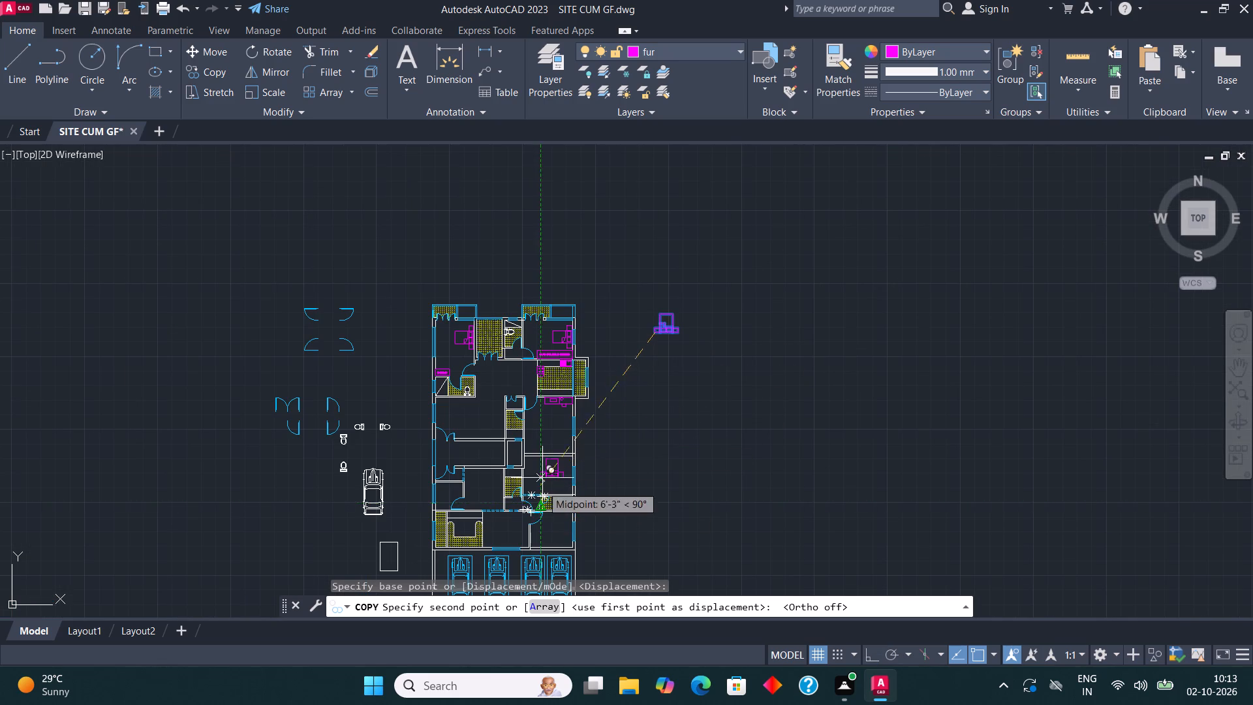
scroll(552, 420, "down", 2)
scroll(556, 420, "up", 4)
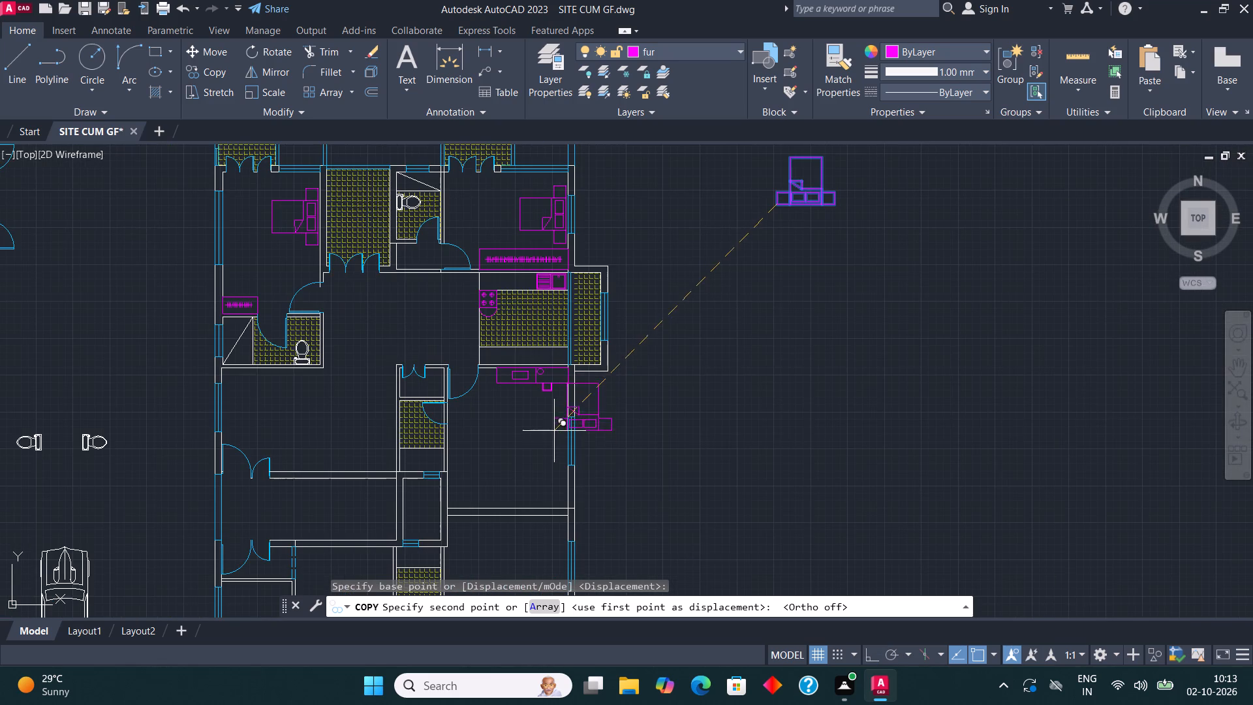
scroll(495, 503, "up", 2)
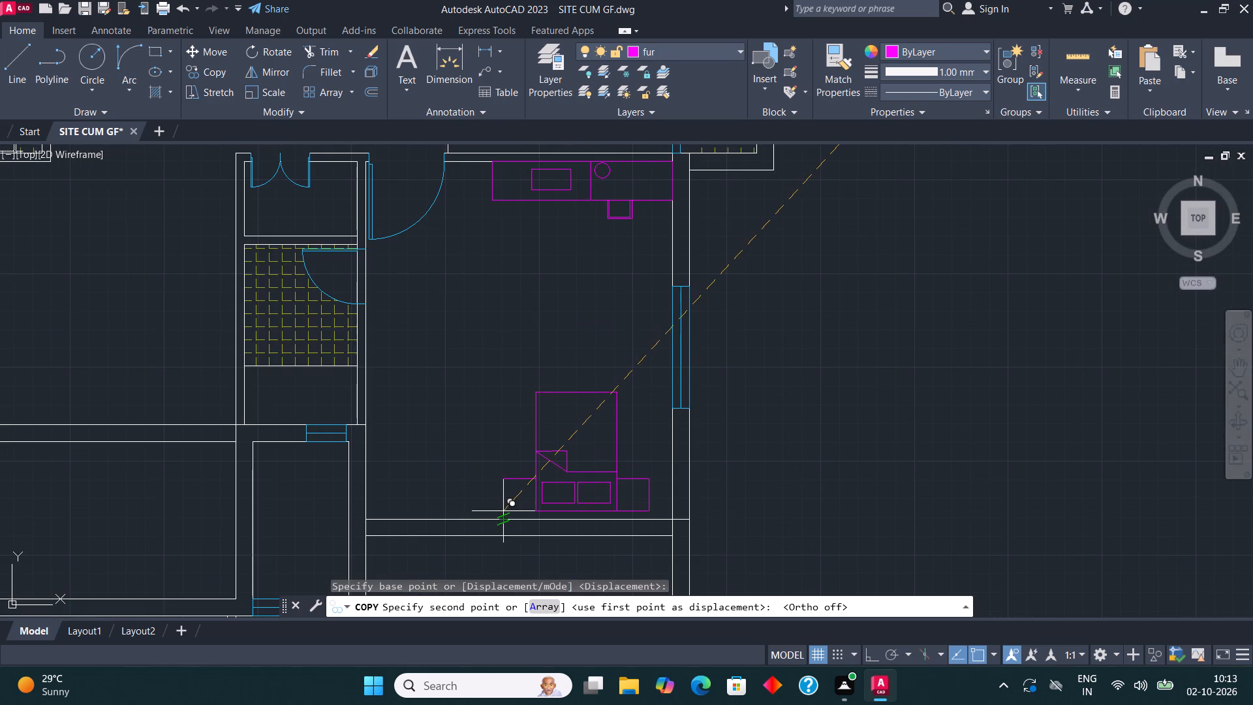
left_click(503, 510)
Place another copy of the rotated bed near the south wall of the bedroom above the parked cars.
scroll(514, 359, "down", 5)
scroll(514, 446, "up", 1)
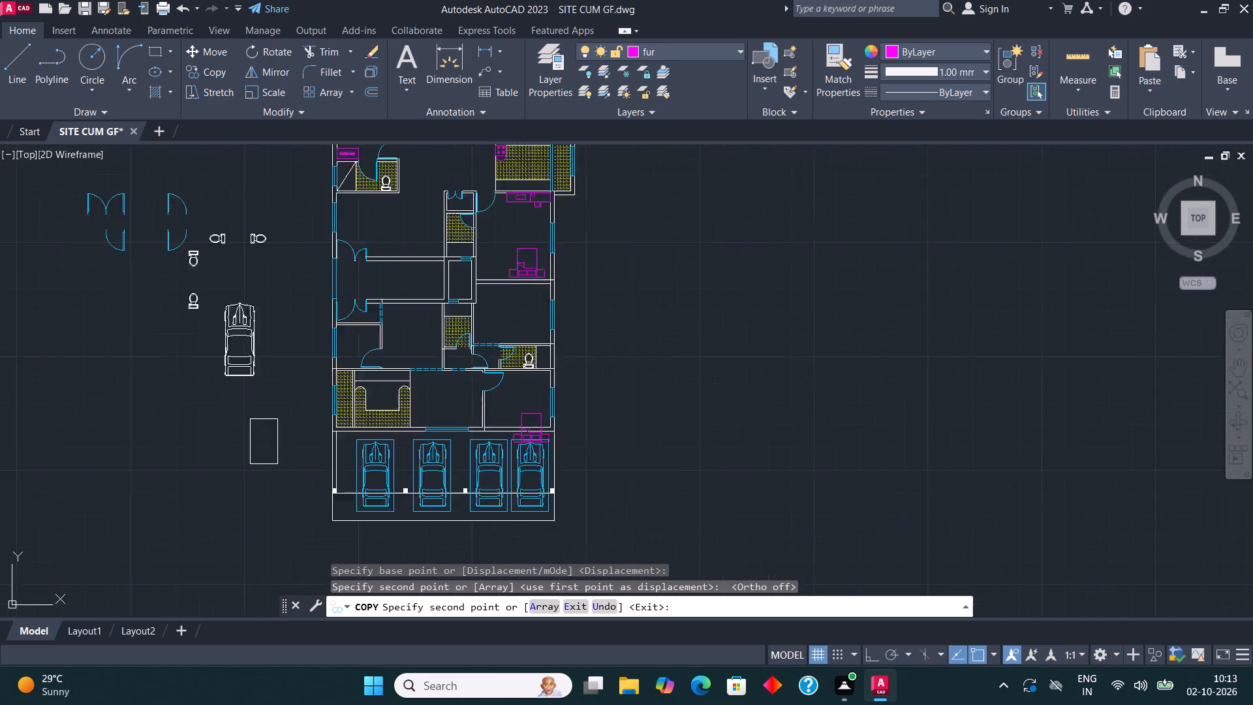
scroll(514, 446, "up", 2)
scroll(520, 390, "up", 3)
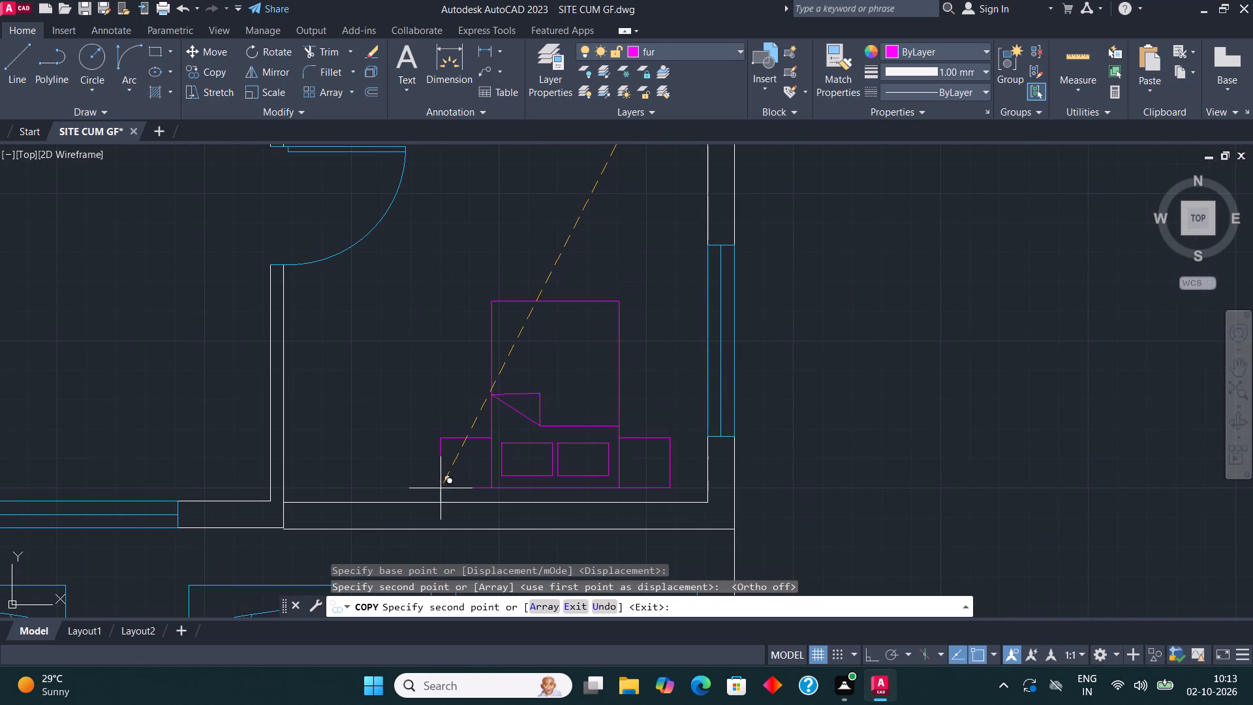
left_click(441, 488)
scroll(343, 486, "down", 5)
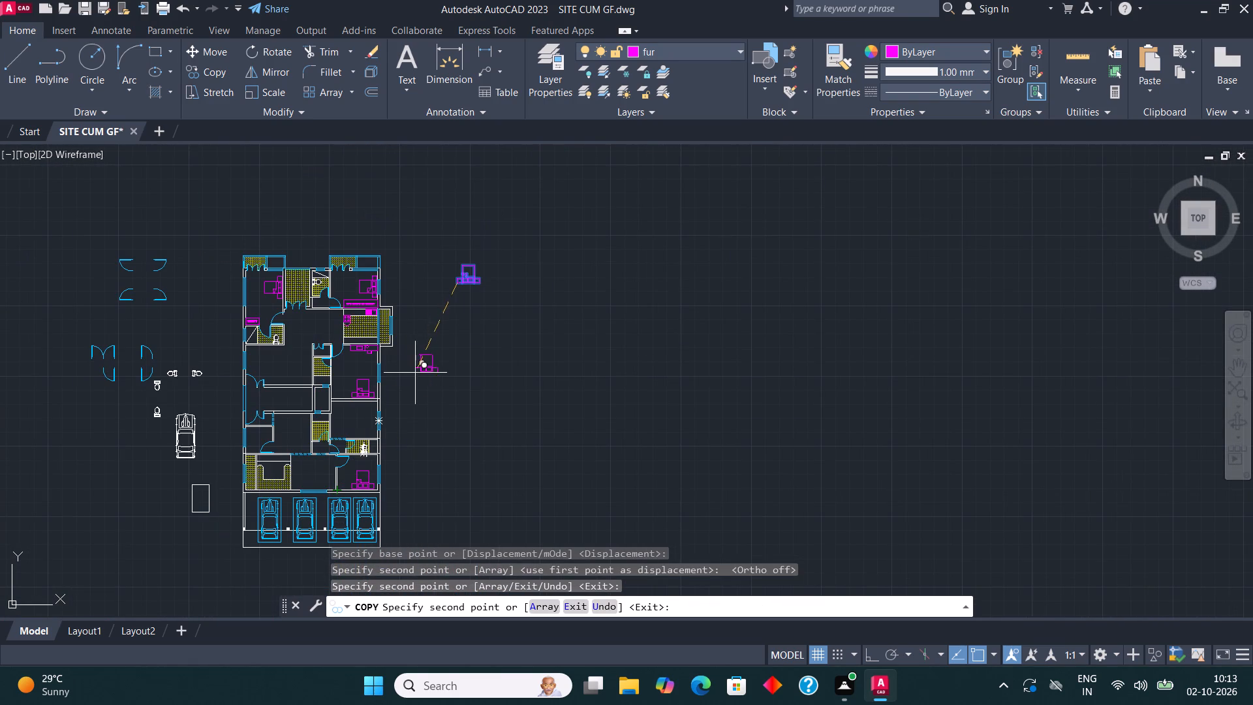
key("Escape")
Copy the bed from the north-east bedroom into the middle east bedroom, with its headboard along the east window wall.
middle_click_drag(345, 264, 357, 293)
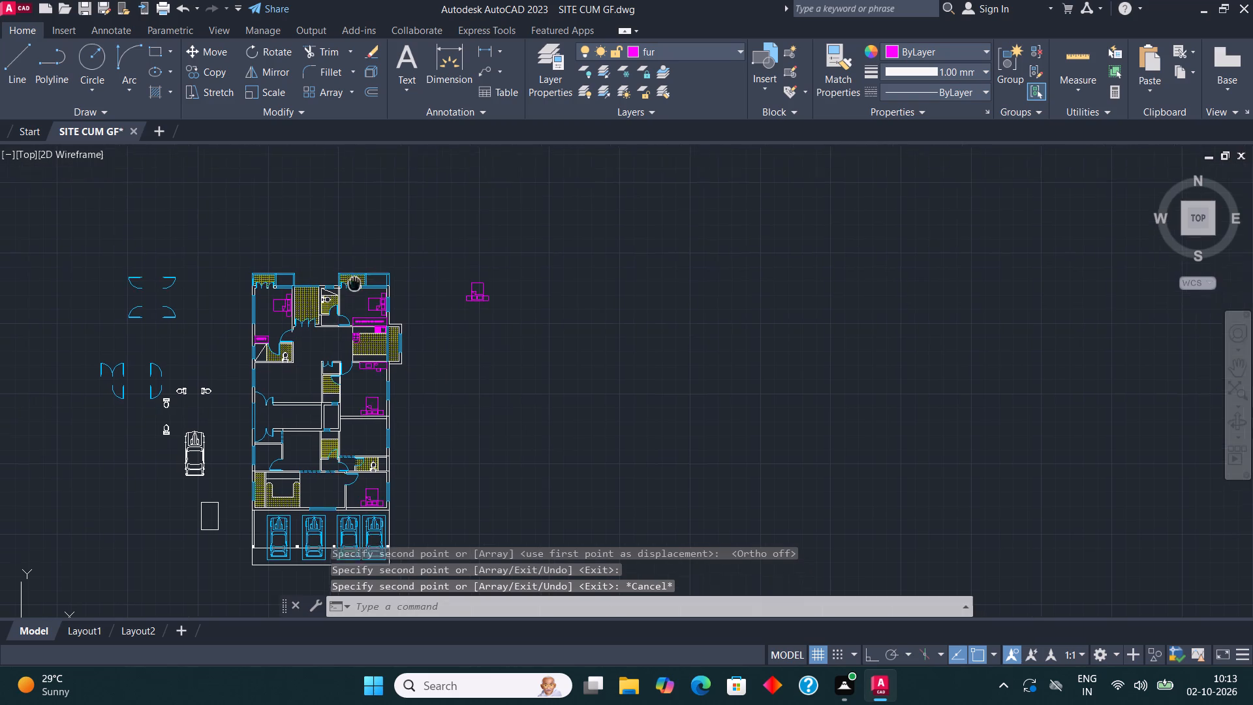
middle_click_drag(357, 293, 429, 427)
scroll(468, 452, "up", 4)
left_click(388, 524)
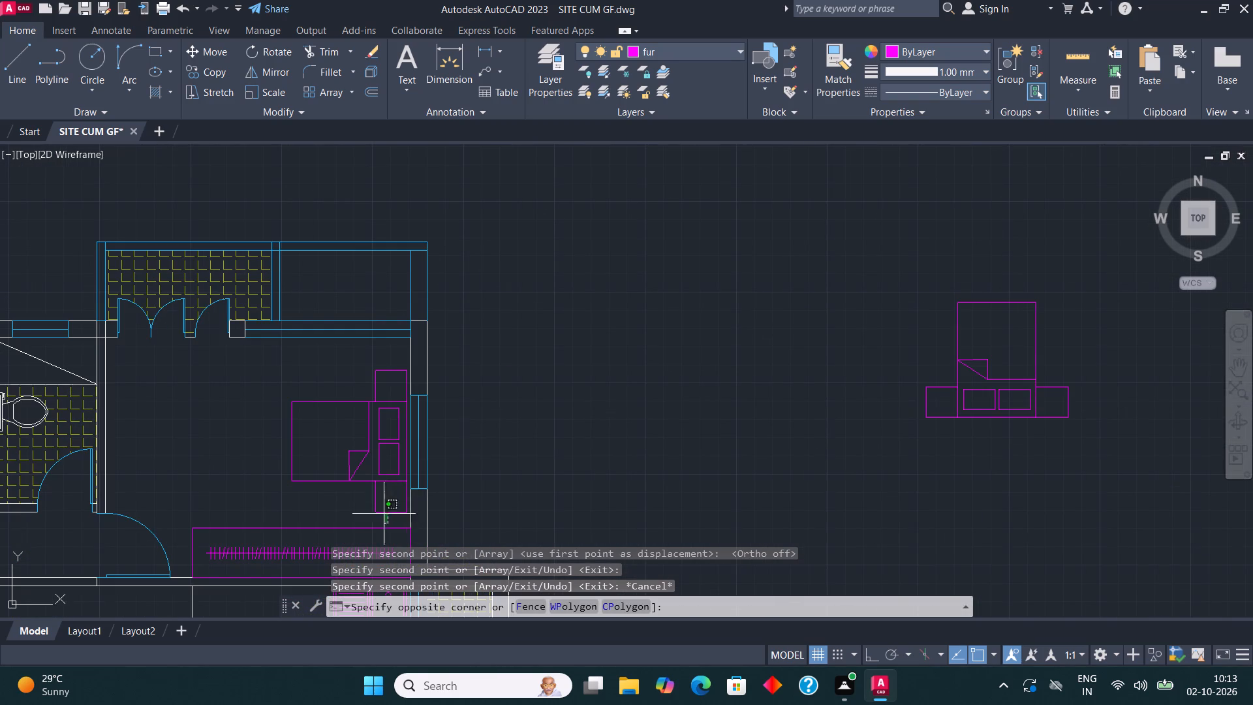
left_click(283, 356)
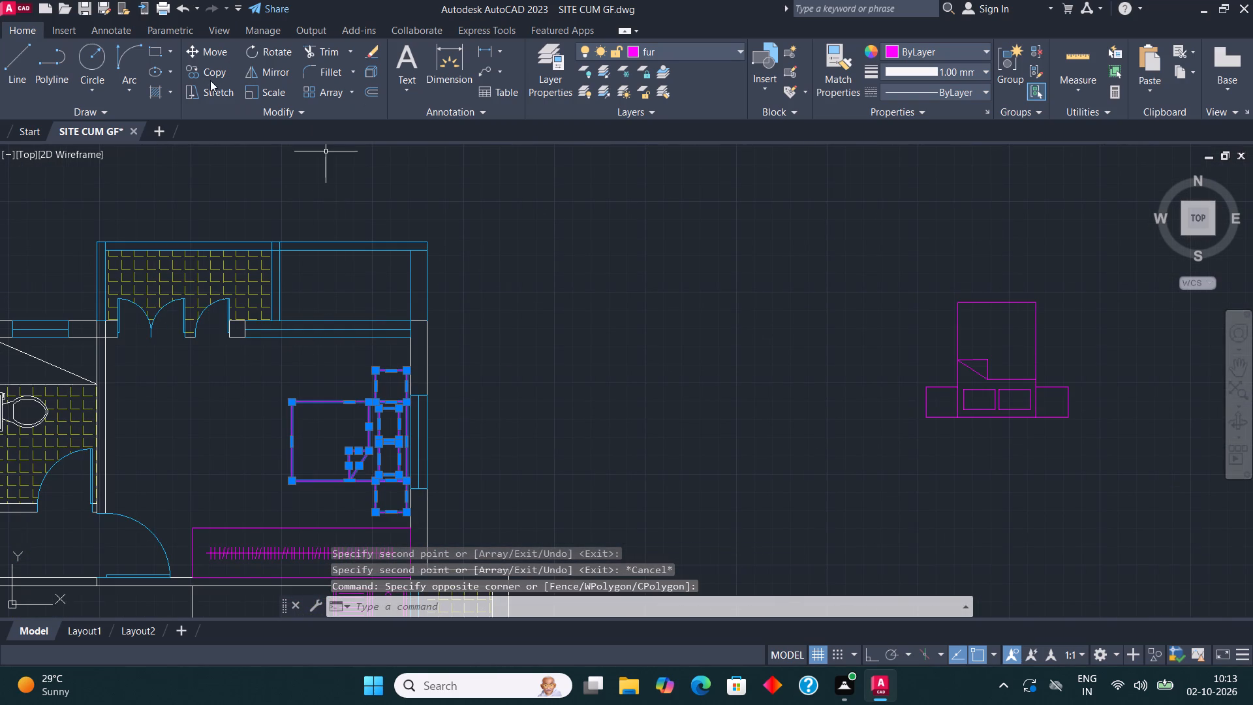
left_click(217, 70)
left_click(403, 375)
scroll(514, 272, "down", 4)
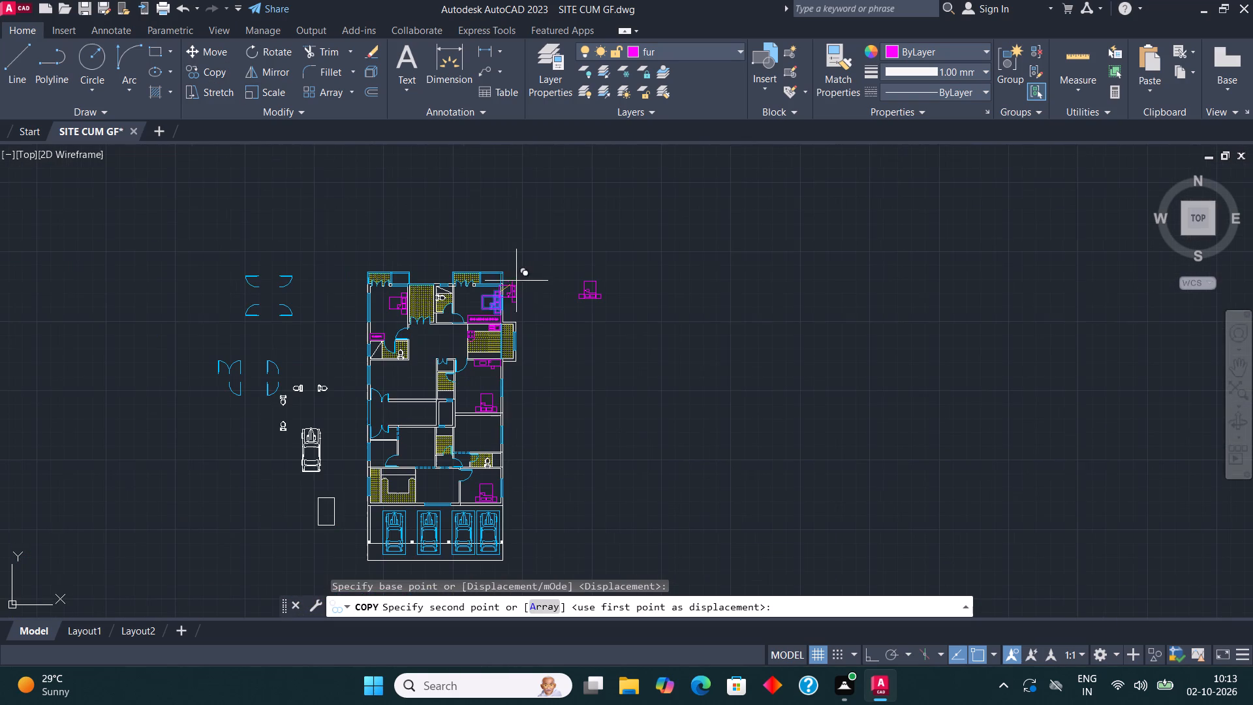
scroll(485, 426, "up", 4)
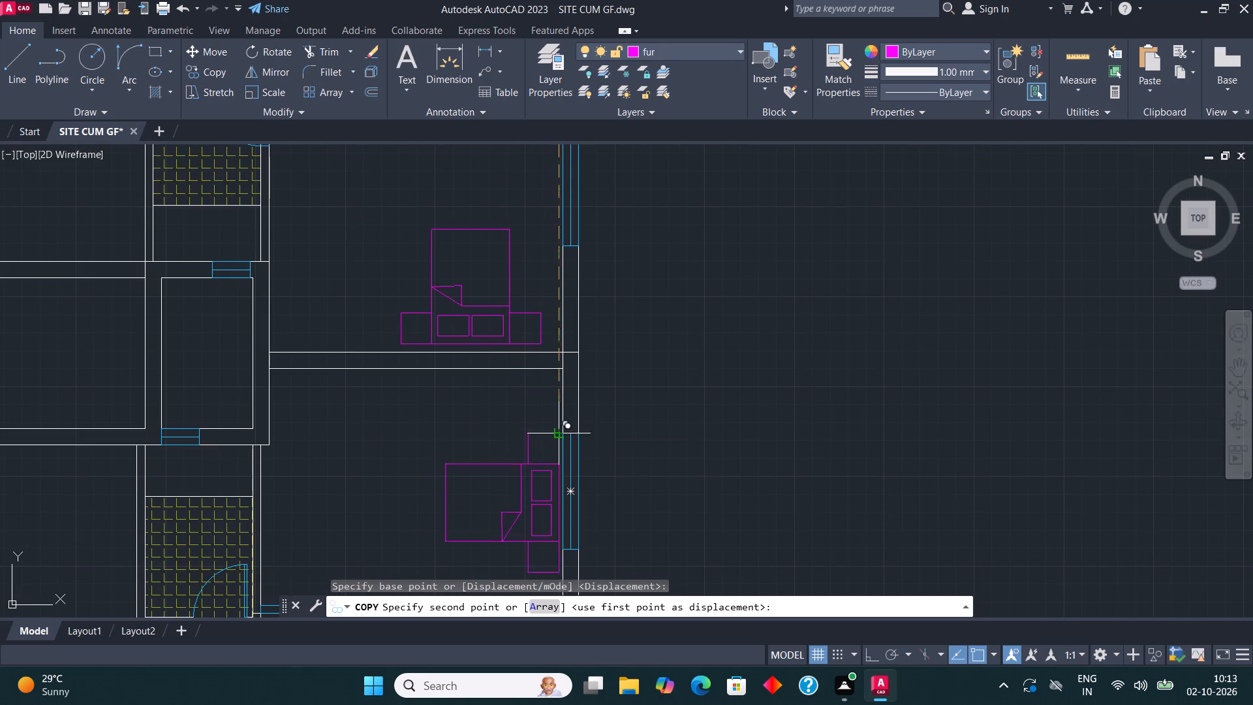
scroll(551, 424, "up", 2)
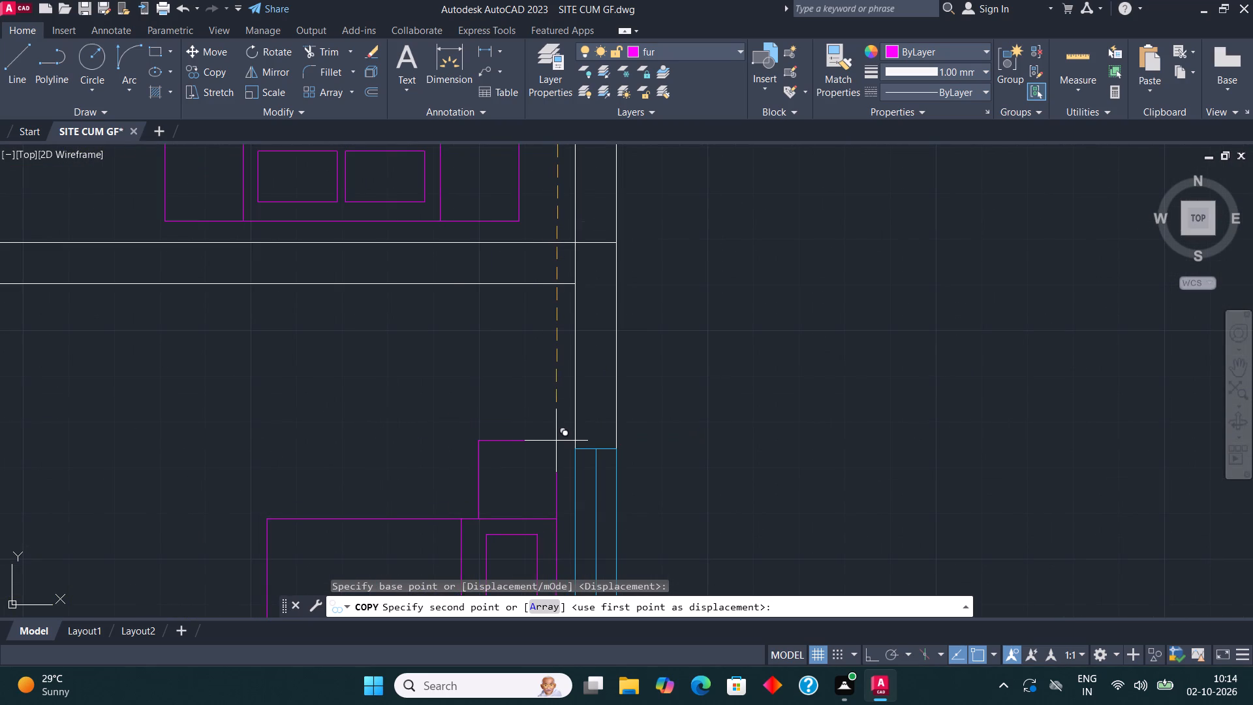
left_click(558, 441)
key("Escape")
scroll(544, 354, "down", 4)
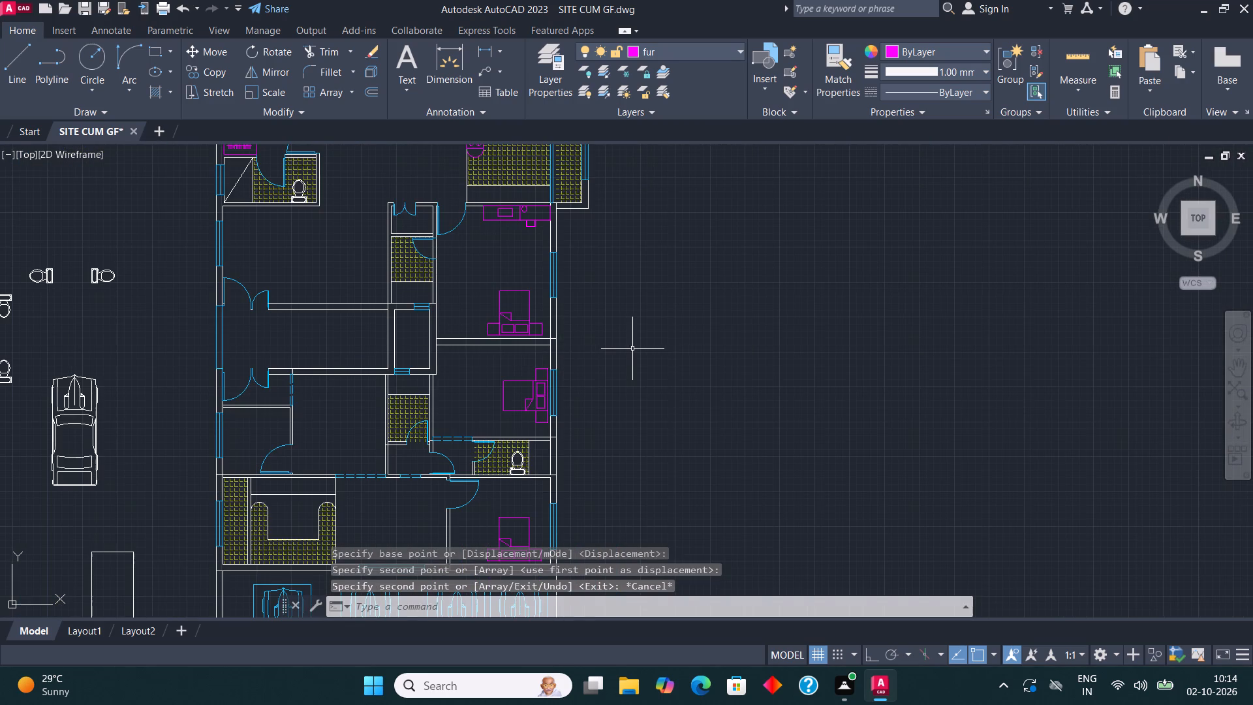
middle_click_drag(508, 296, 479, 394)
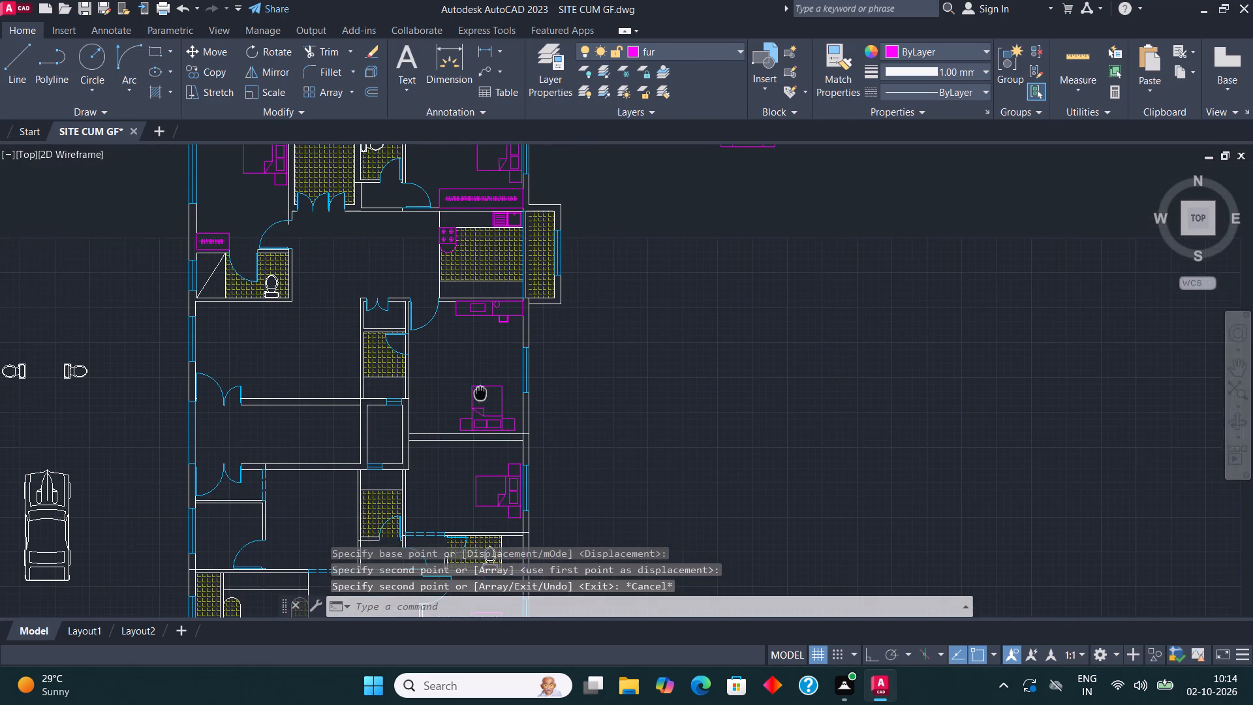
Draw a narrow wardrobe rectangle along the west wall of the room south of the kitchen, starting at its south-west corner.
middle_click_drag(479, 394, 479, 396)
middle_click_drag(468, 405, 425, 446)
scroll(401, 475, "up", 2)
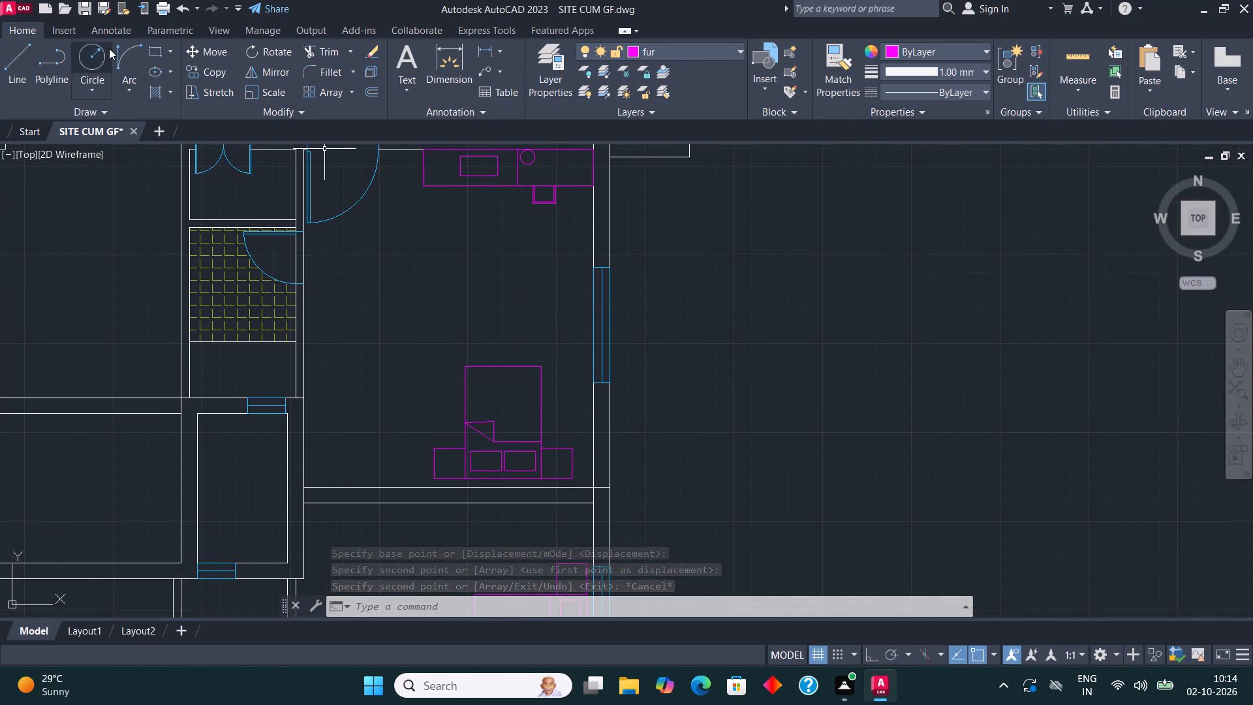
left_click(152, 50)
left_click(309, 488)
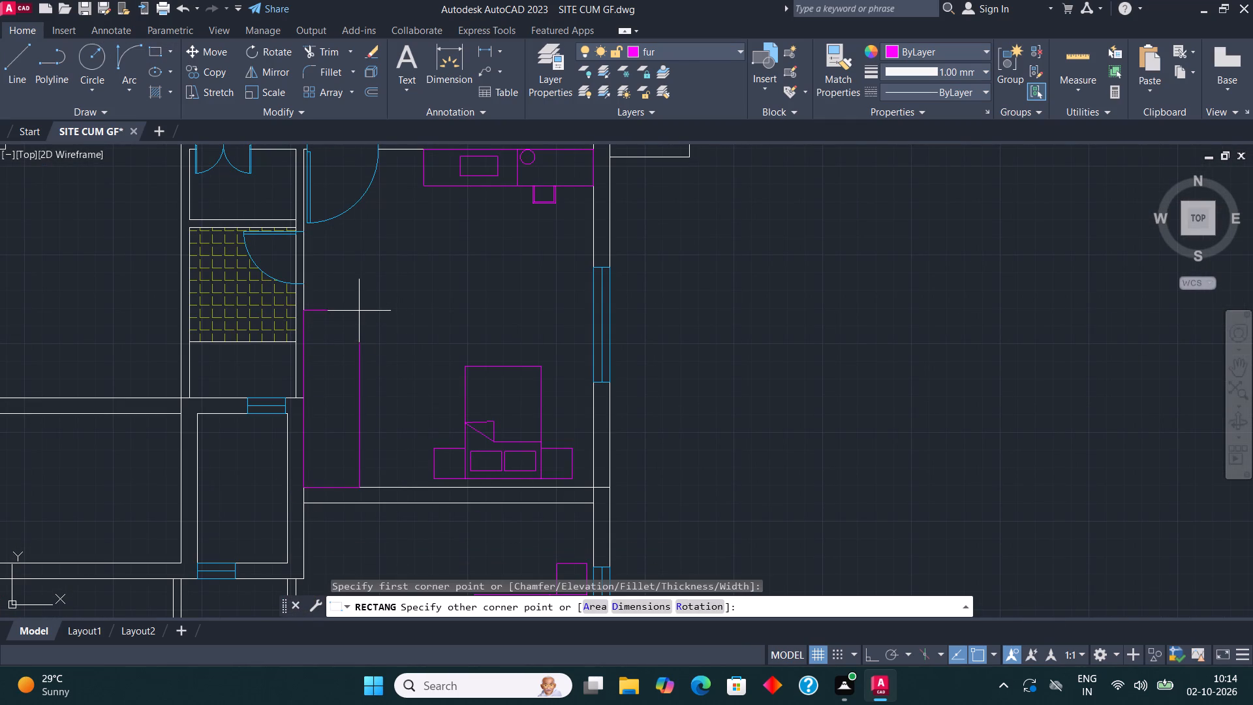
left_click(349, 295)
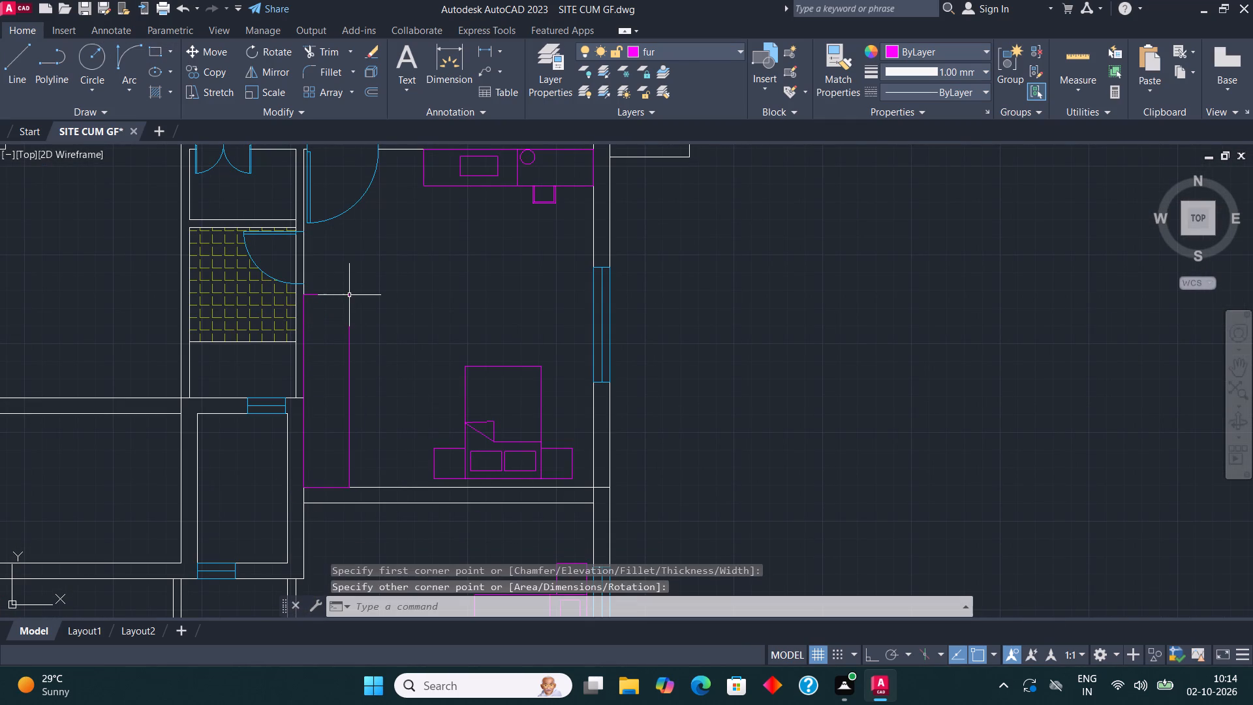
Copy the wardrobe rectangle into the middle east bedroom, fitting its north-west corner into the room's north-west corner.
left_click(348, 324)
left_click(208, 72)
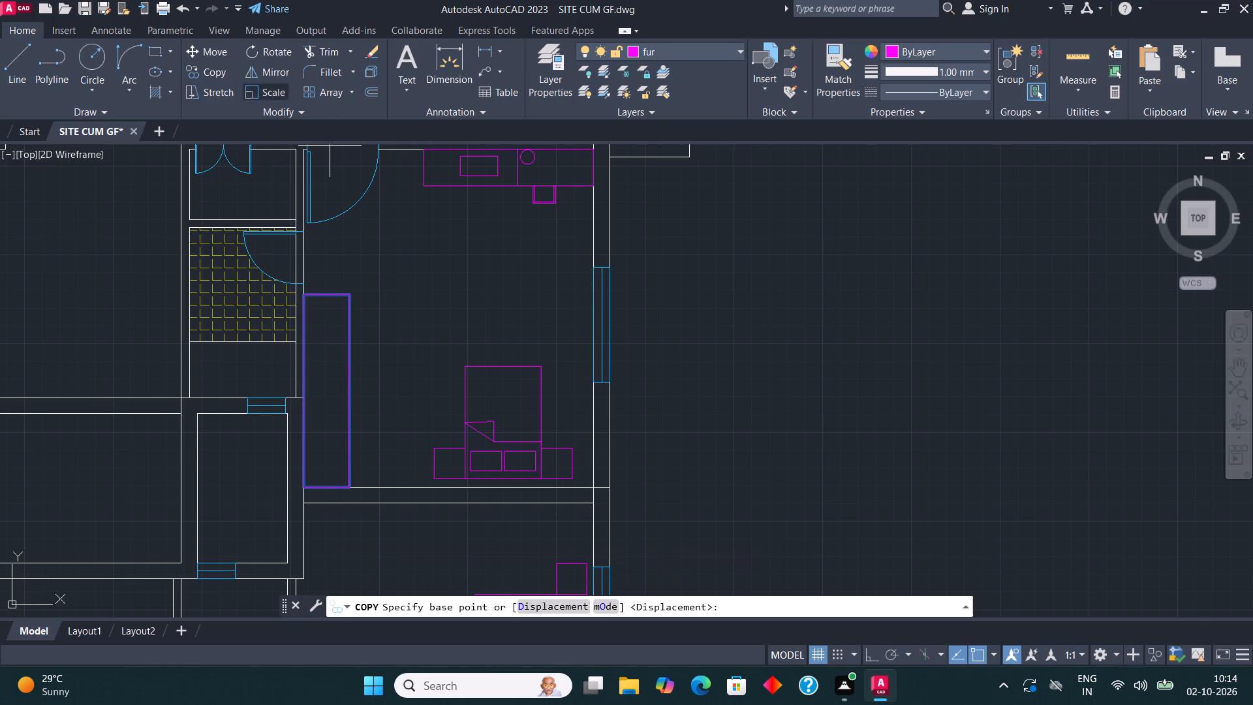
left_click(305, 296)
scroll(382, 264, "down", 1)
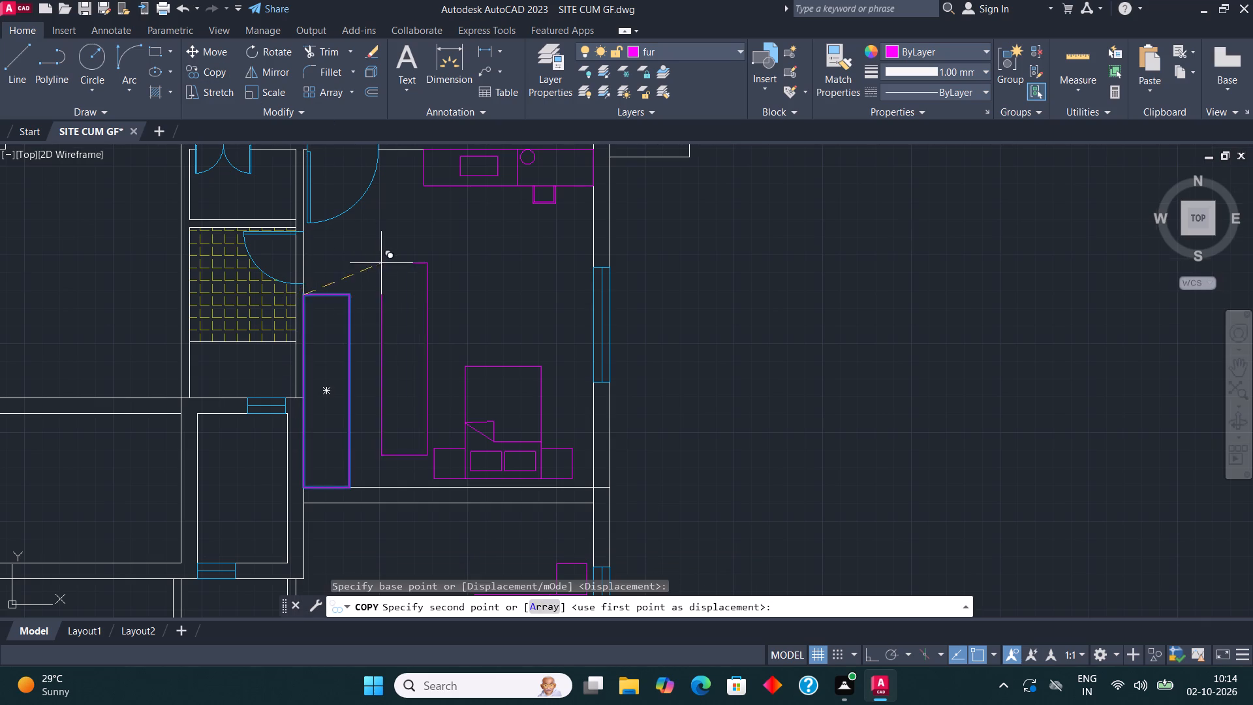
scroll(382, 264, "down", 1)
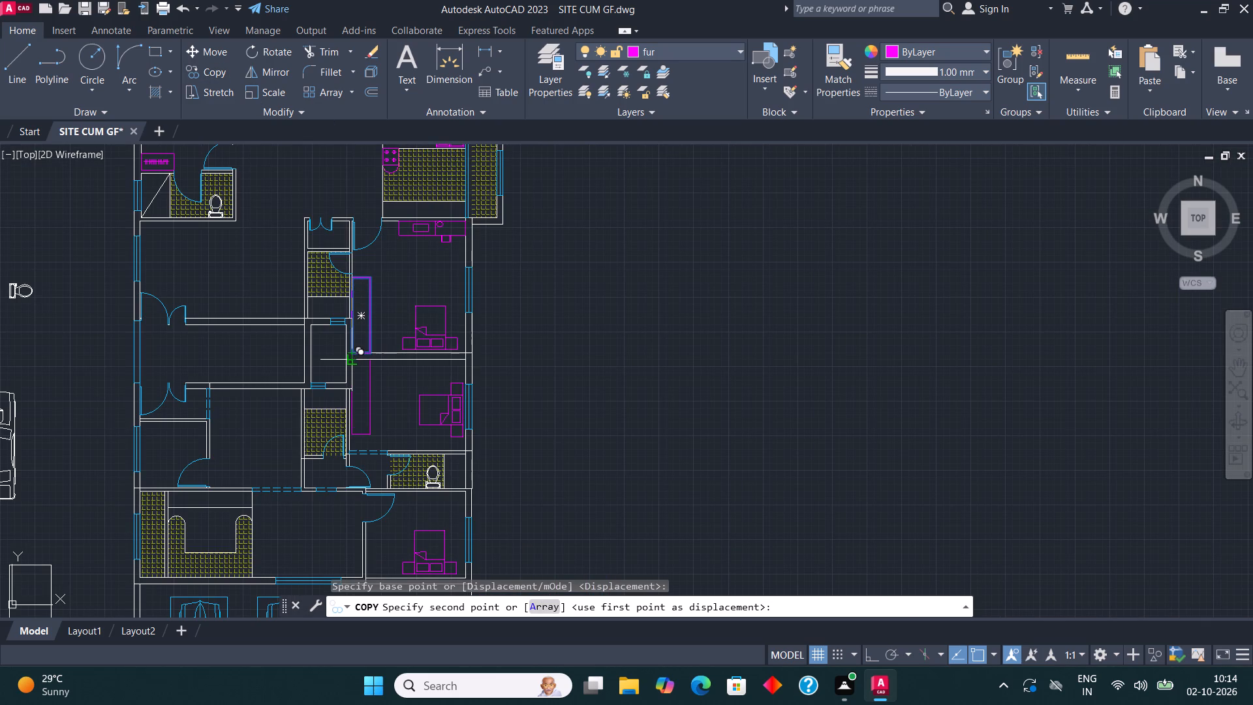
scroll(347, 366, "up", 3)
left_click(363, 340)
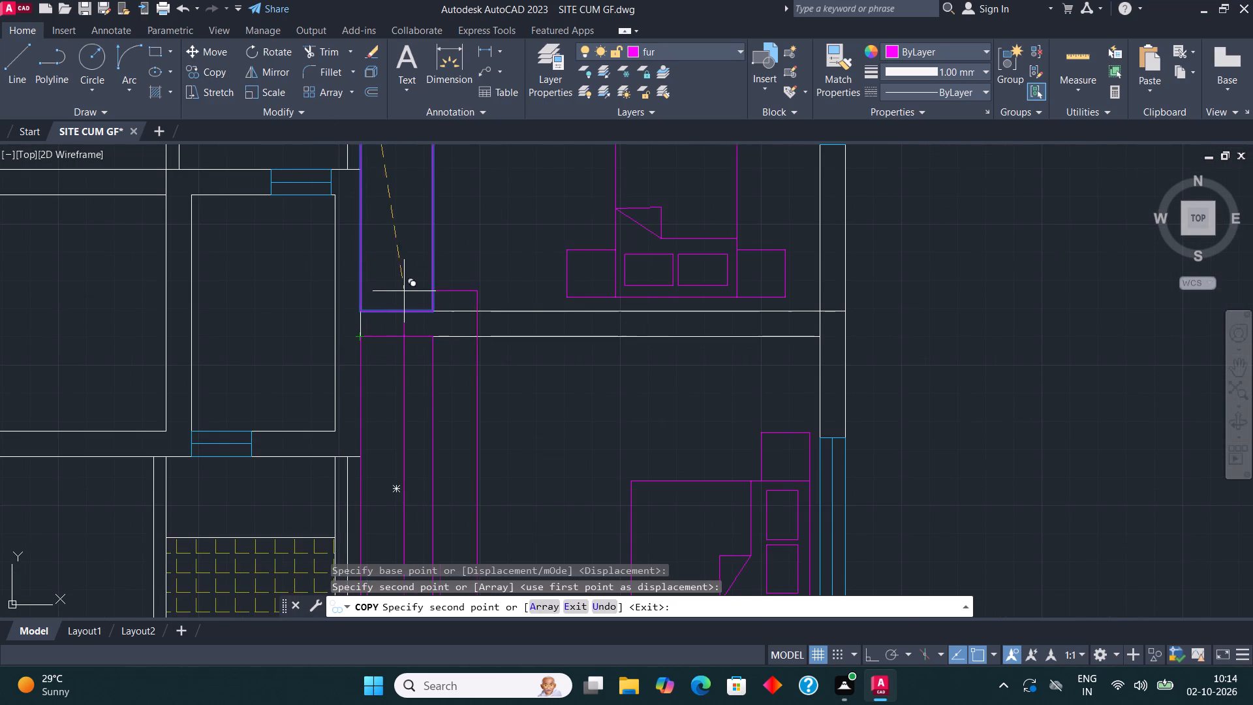
key("space")
Move both lines of the middle east bedroom's west wall eastward to align with the wall corner at their north end.
scroll(426, 285, "down", 3)
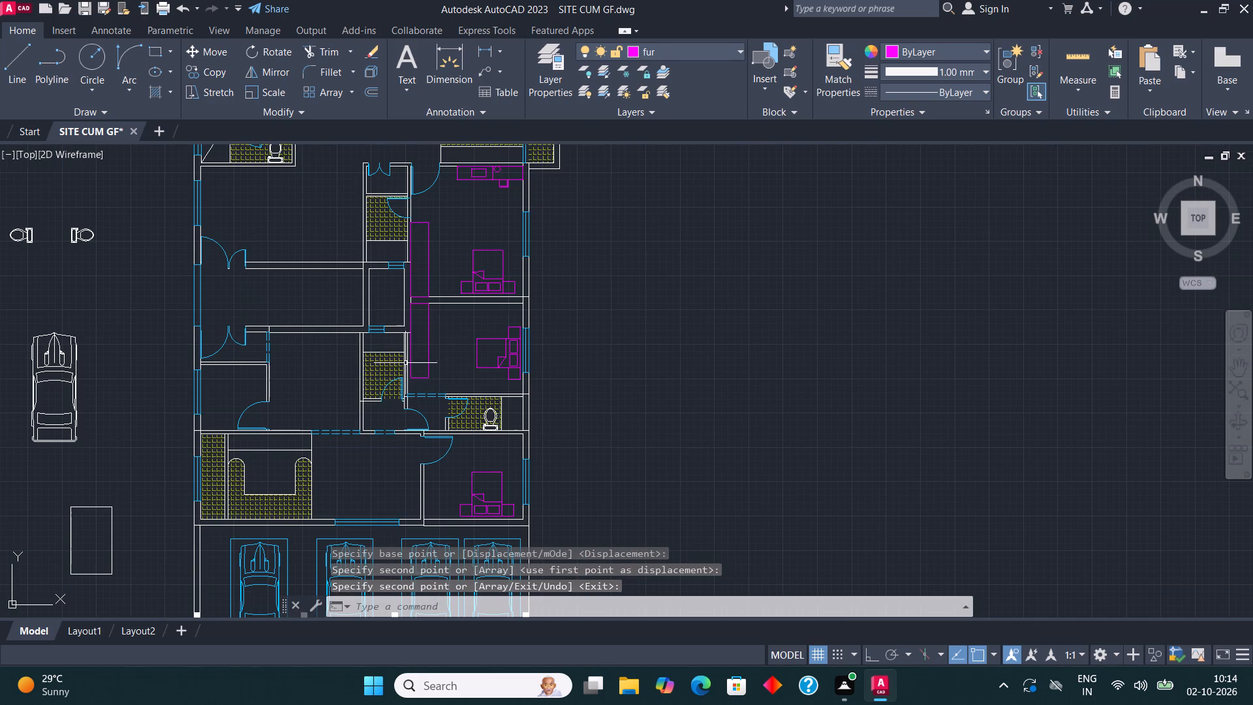
scroll(404, 377, "up", 2)
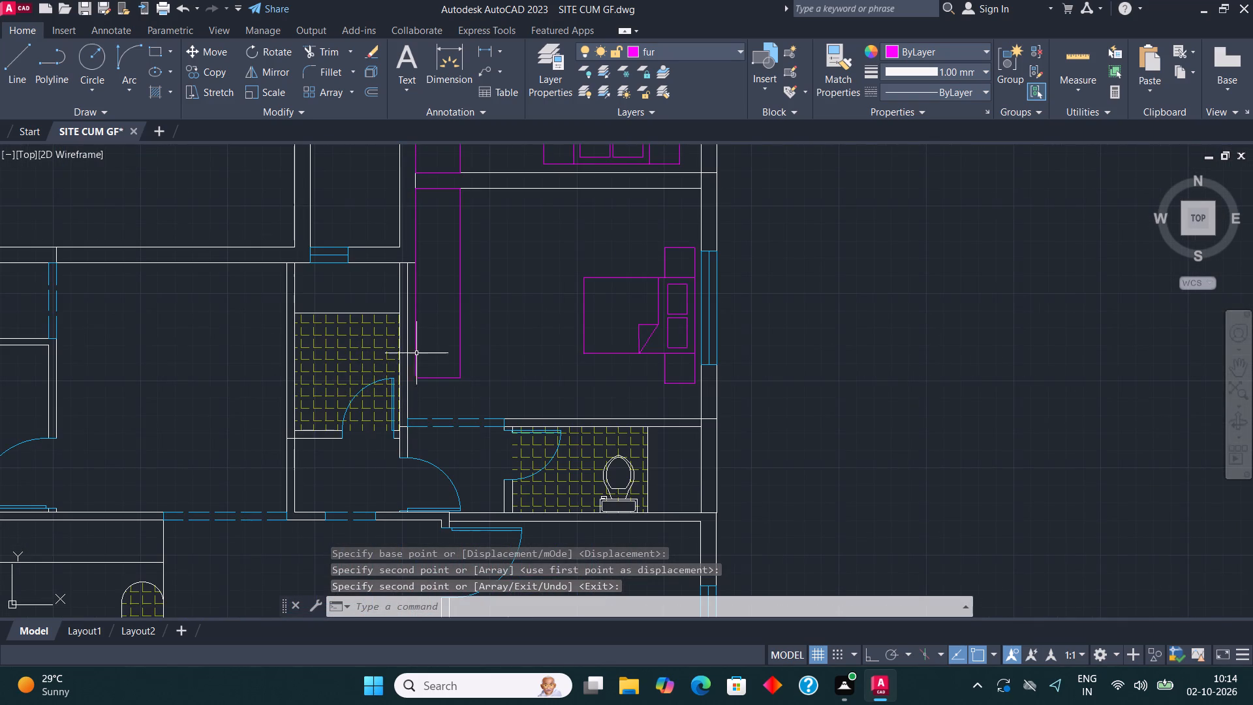
scroll(403, 256, "up", 1)
left_click(410, 308)
left_click(394, 289)
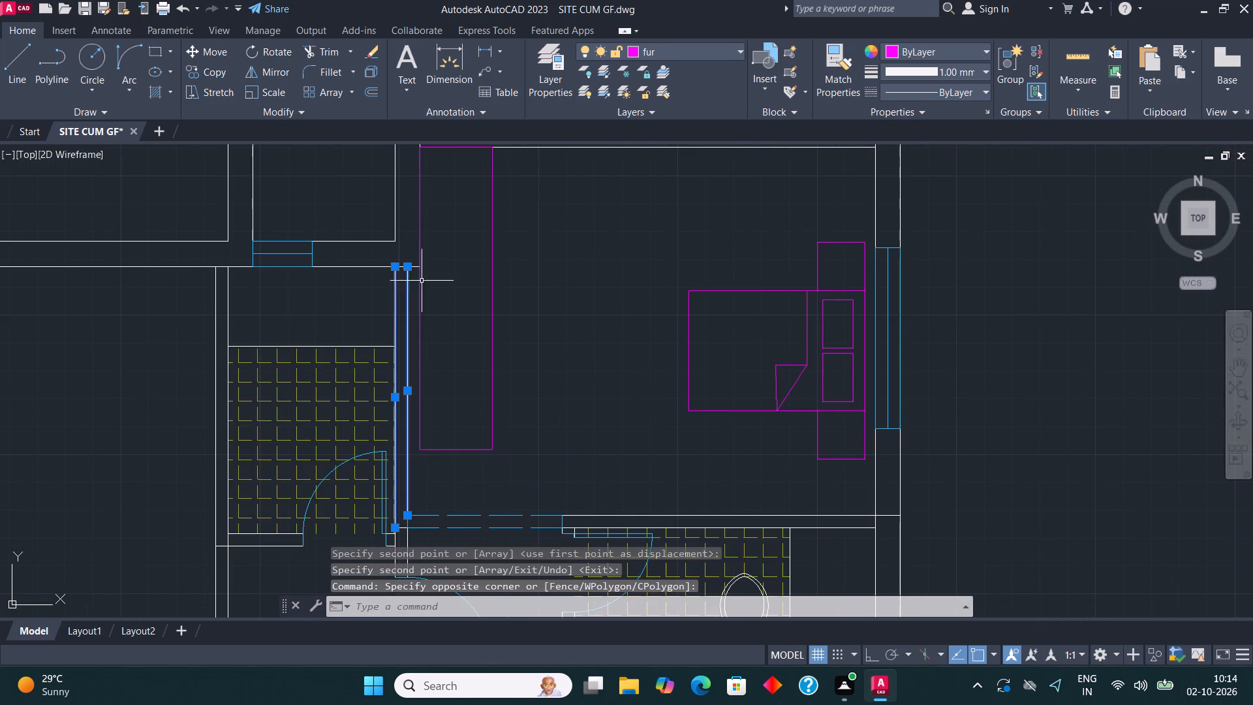
left_click(209, 51)
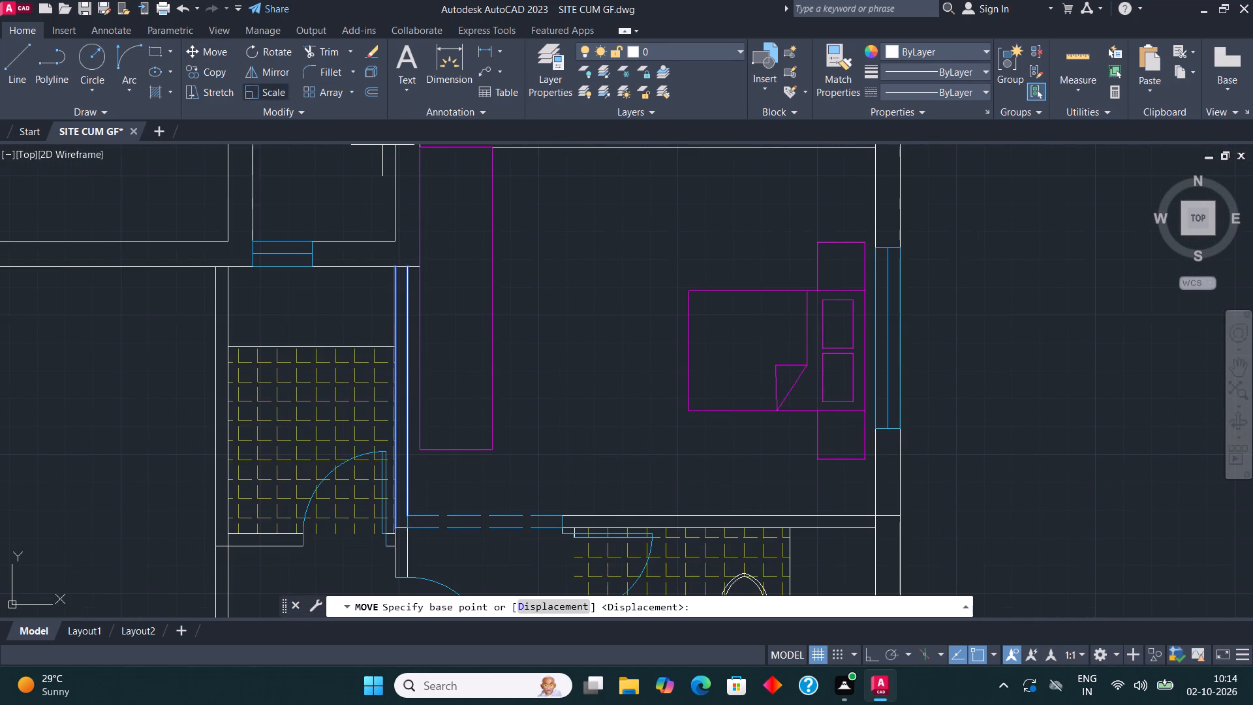
left_click(404, 268)
left_click(420, 269)
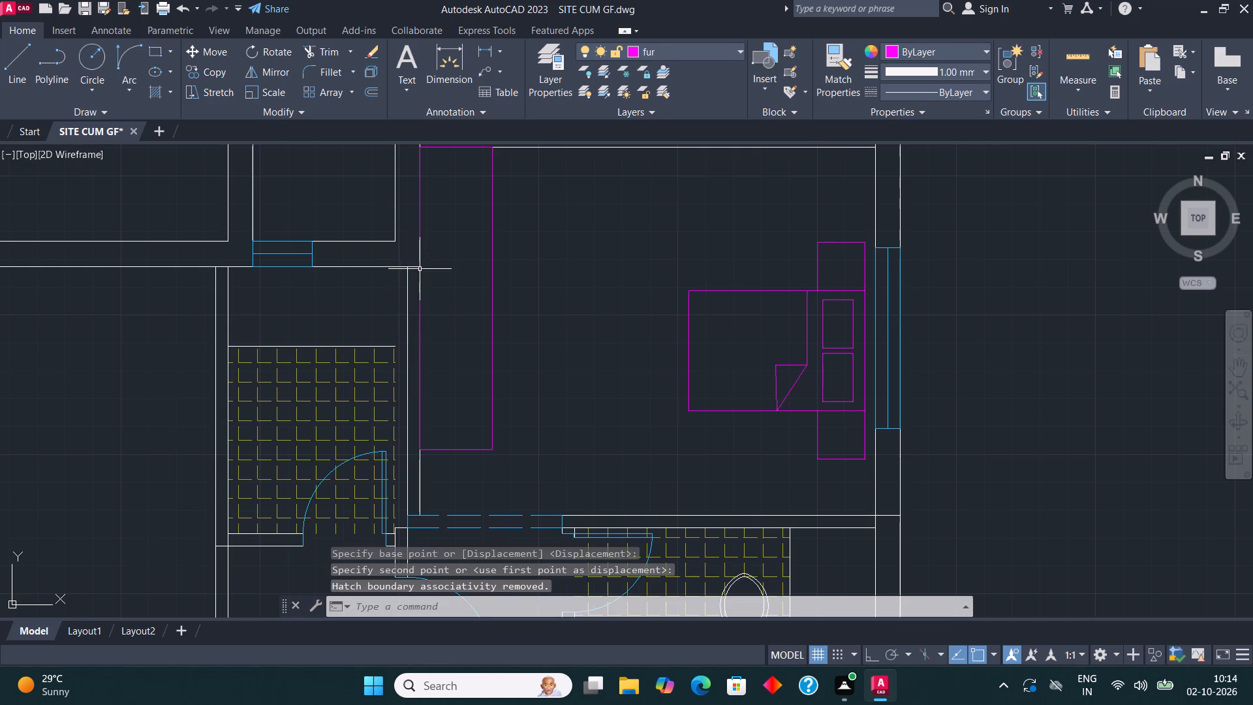
key("space")
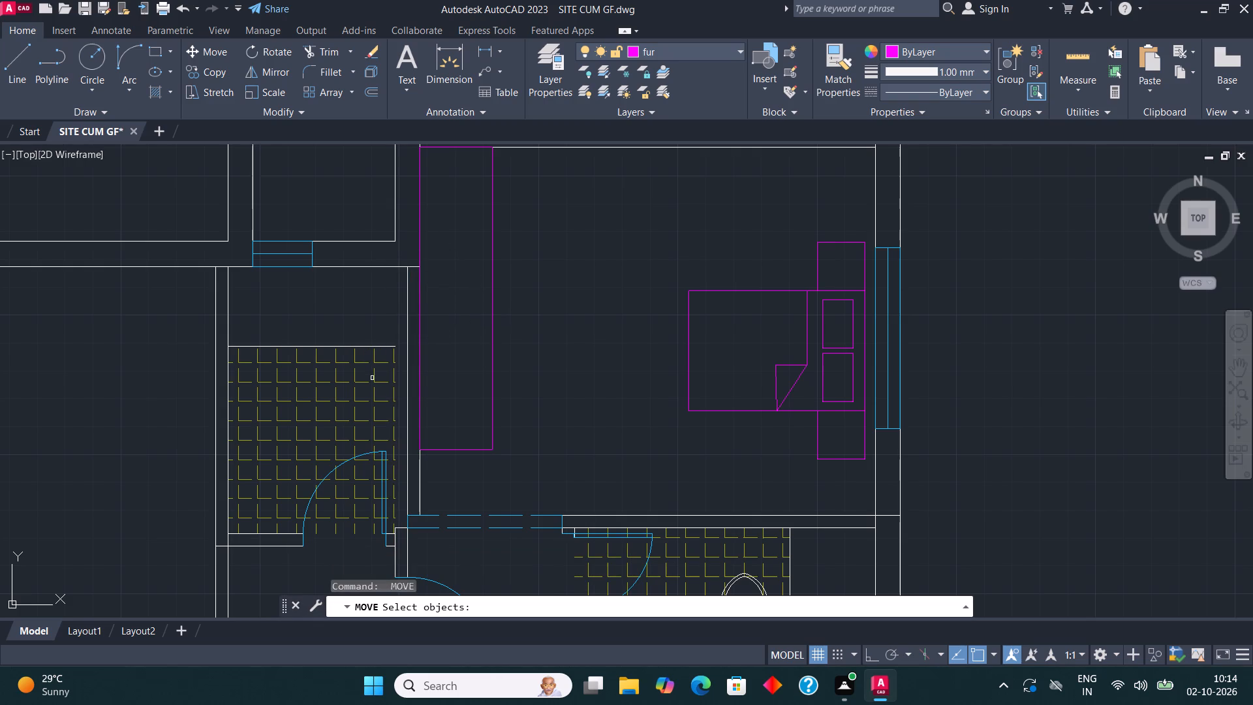
Draw a diagonal line across the empty shower area beside the toilet, from its north-west to its south-east corner.
middle_click_drag(380, 402, 301, 436)
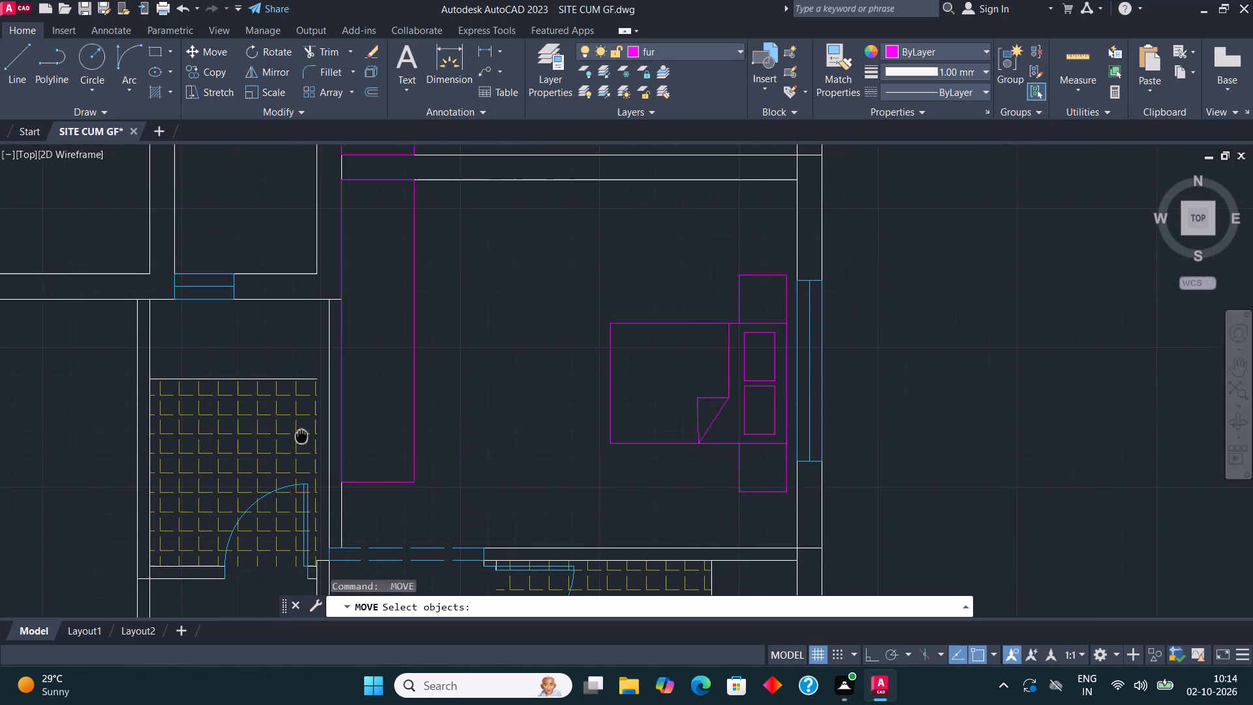
middle_click_drag(301, 436, 298, 443)
scroll(441, 321, "down", 2)
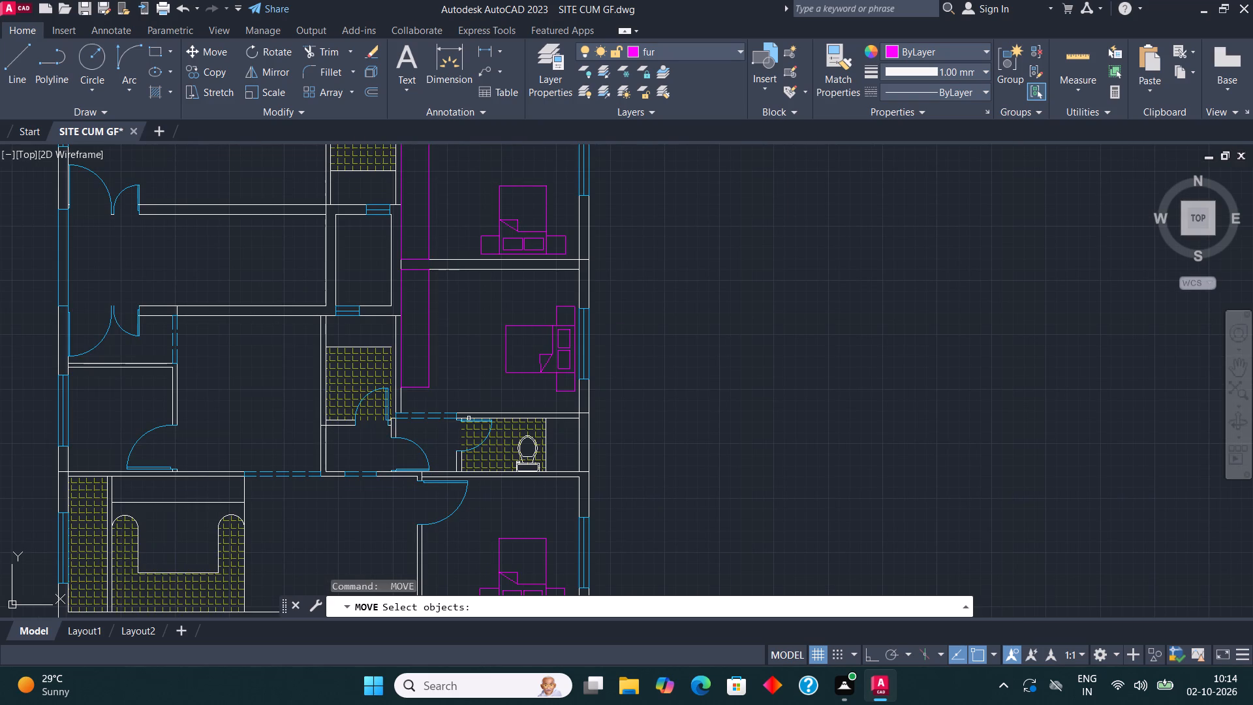
middle_click_drag(510, 419, 488, 345)
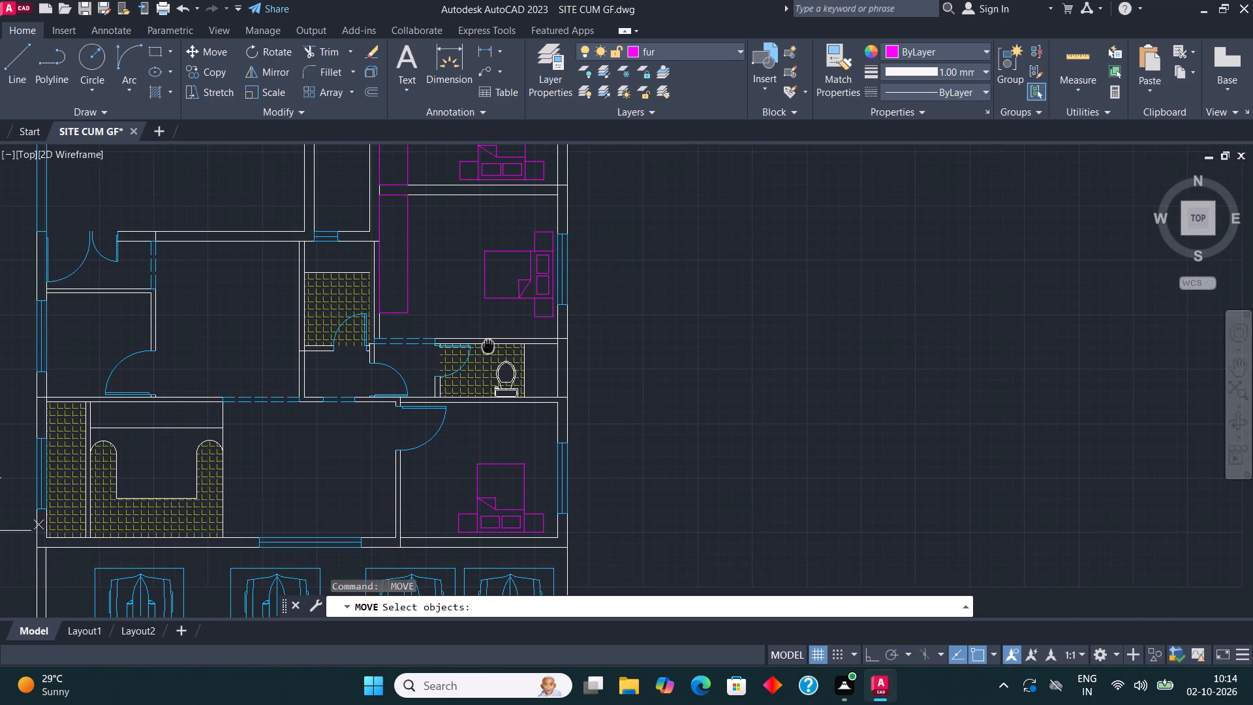
middle_click_drag(488, 345, 484, 340)
scroll(509, 352, "up", 2)
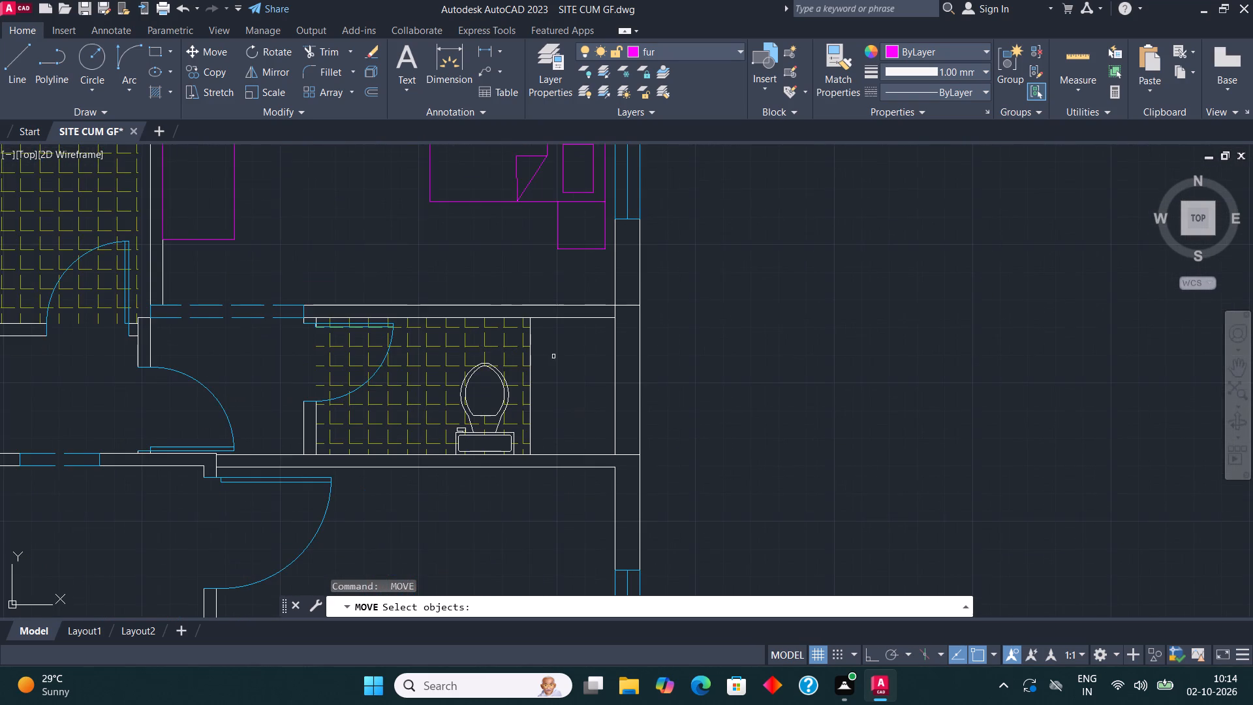
middle_click_drag(635, 396, 600, 393)
scroll(553, 411, "up", 2)
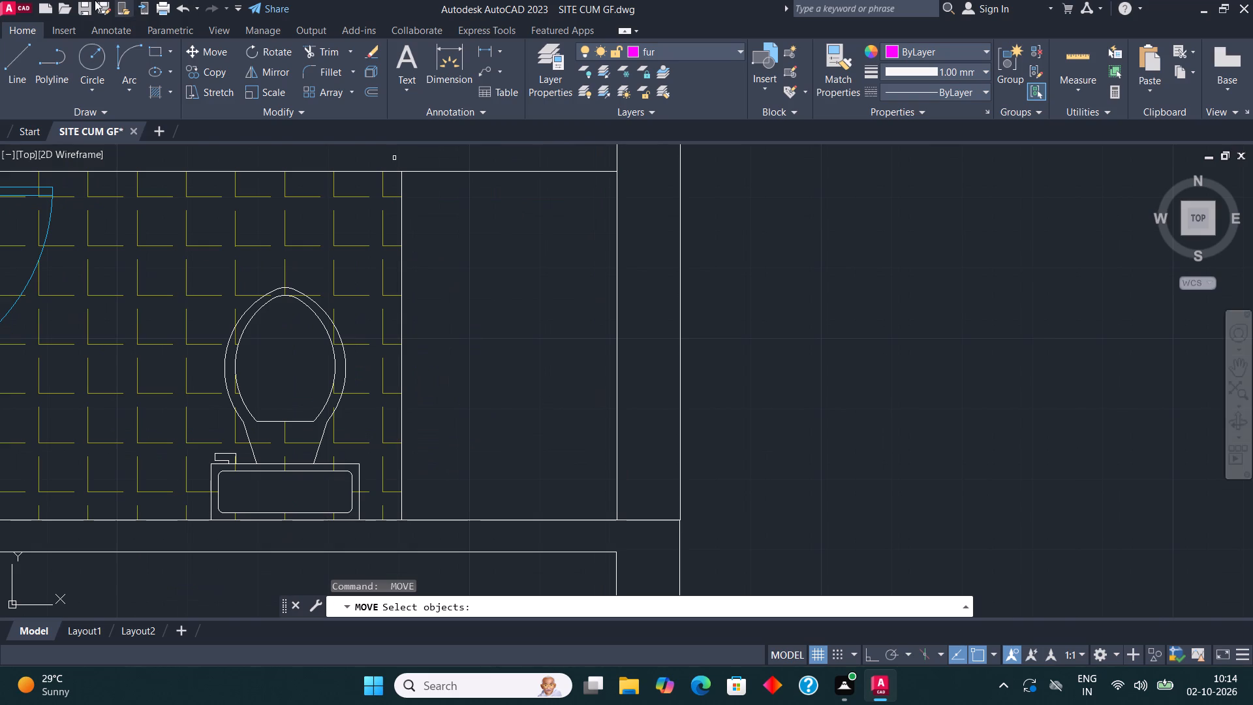
left_click(8, 53)
left_click(399, 172)
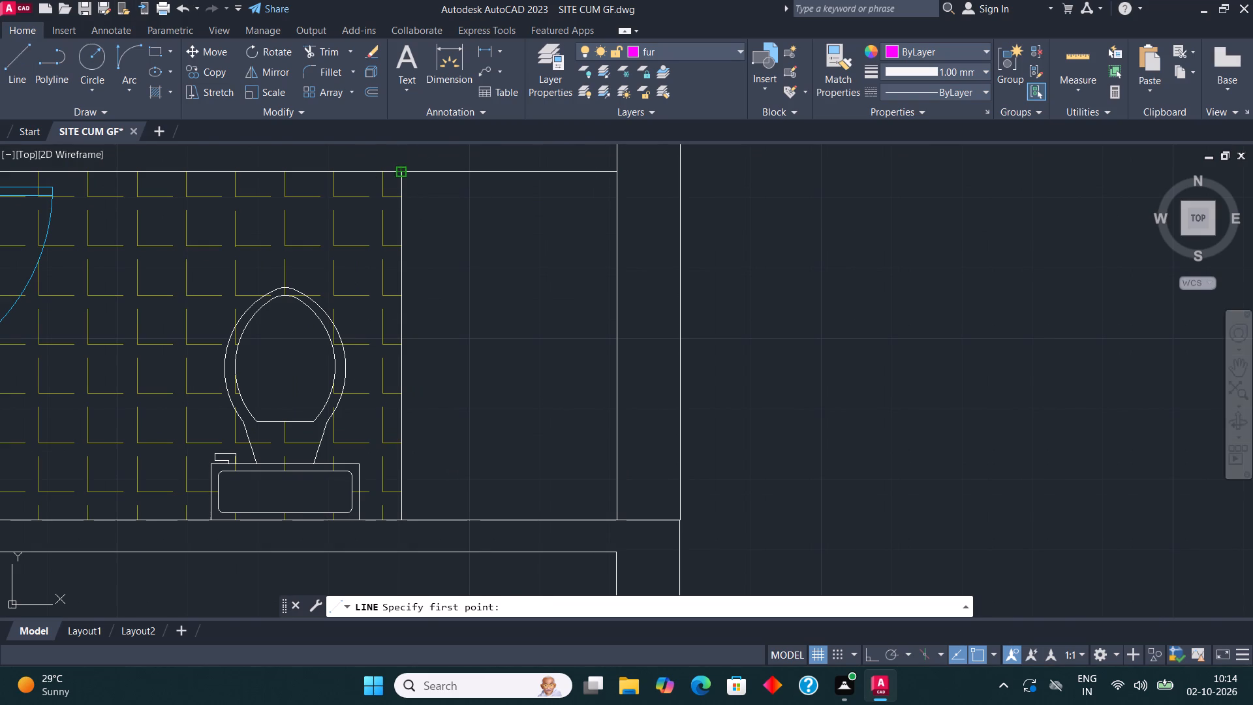
left_click(615, 516)
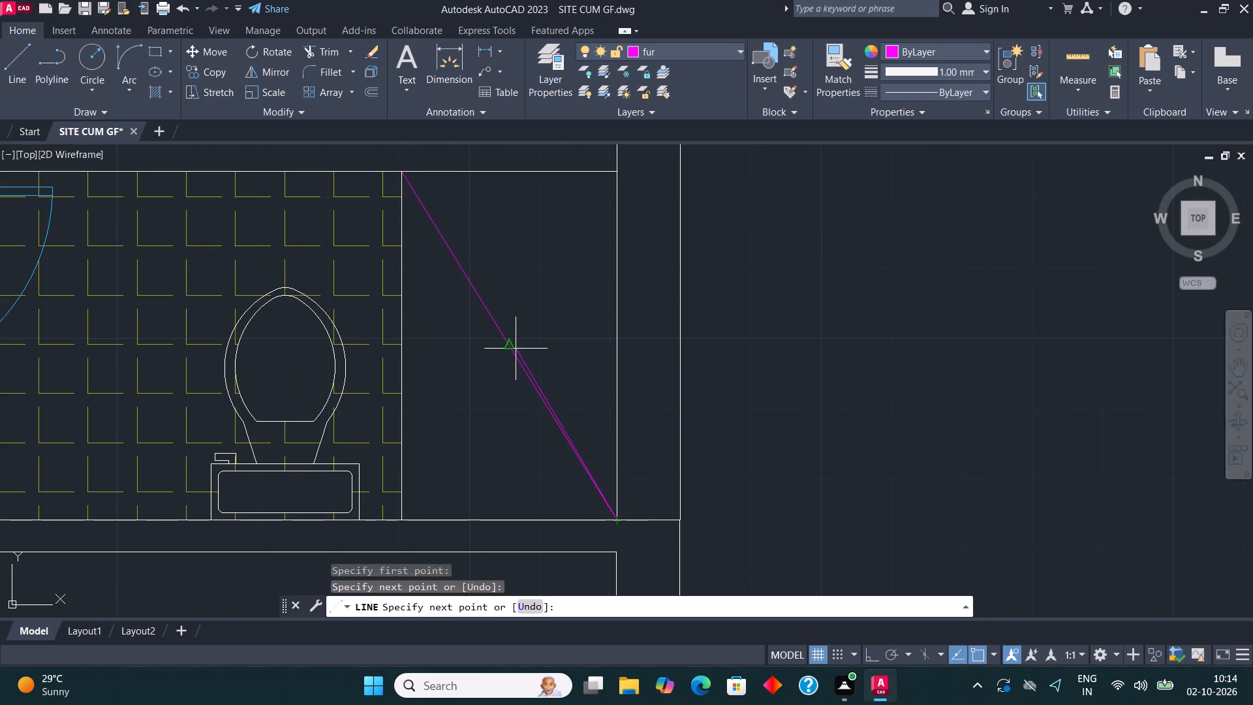
key("Escape")
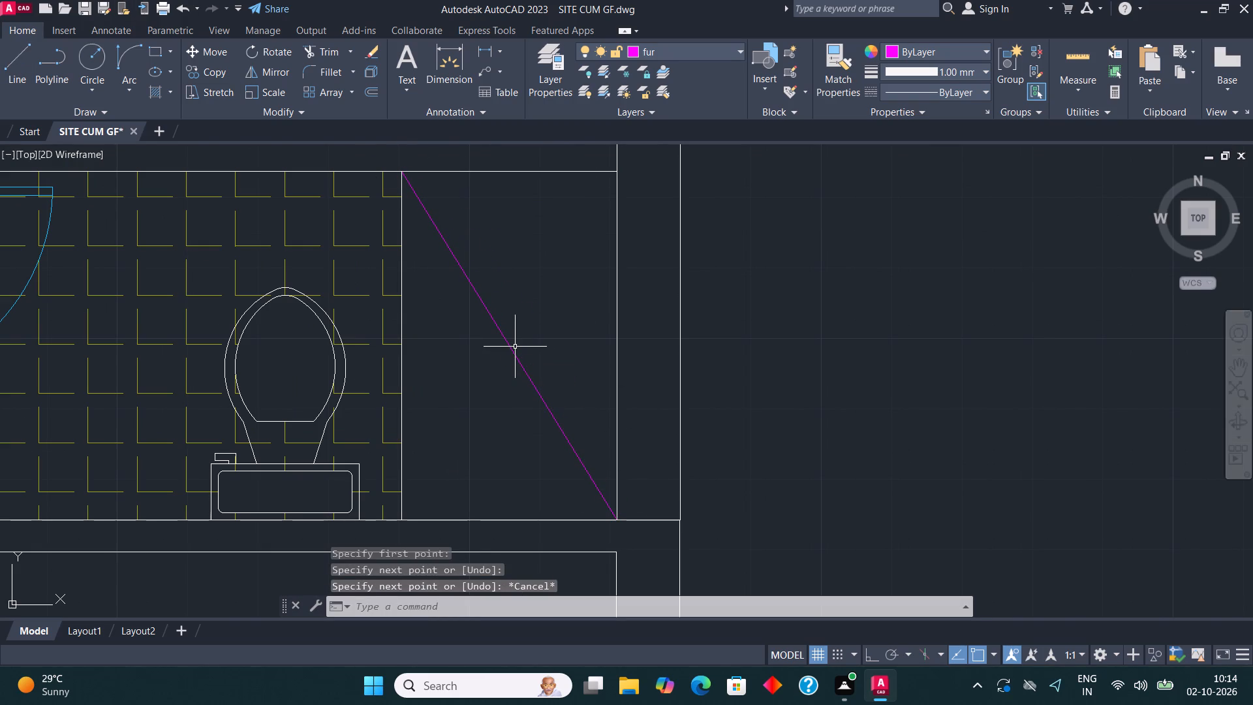
Outline the shower area with a rectangle between its south-west and north-east corners.
left_click(156, 50)
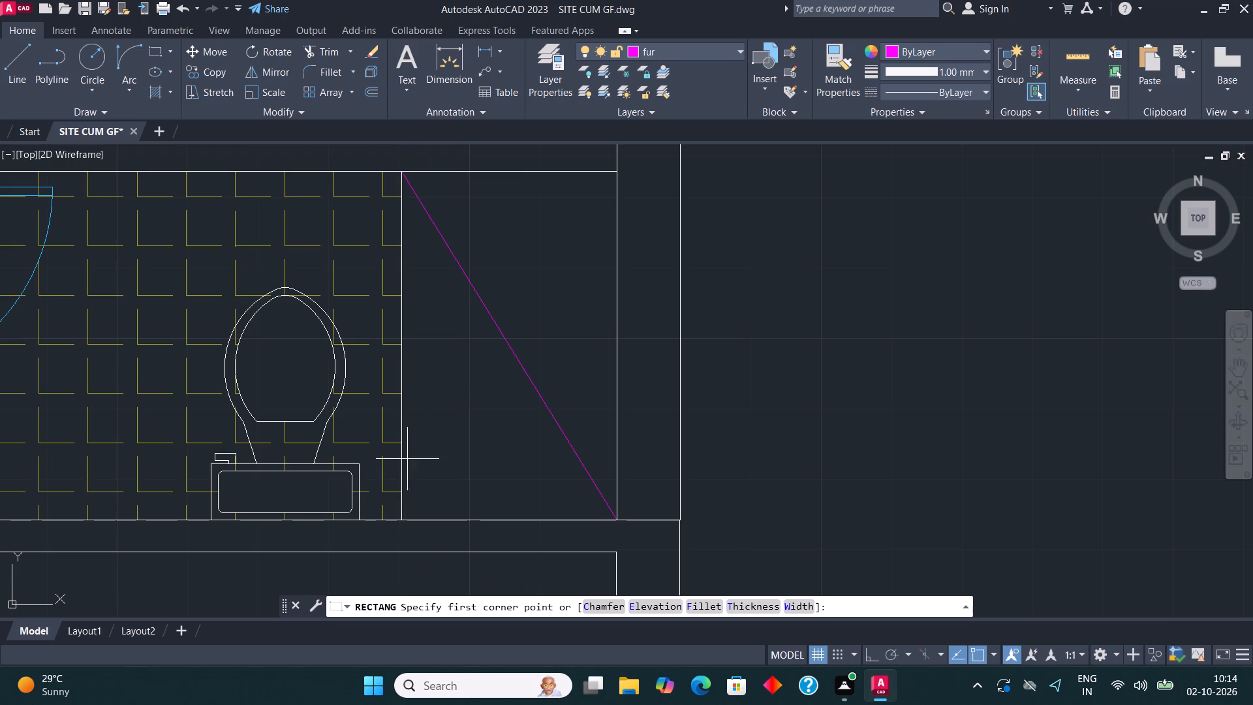
left_click(397, 516)
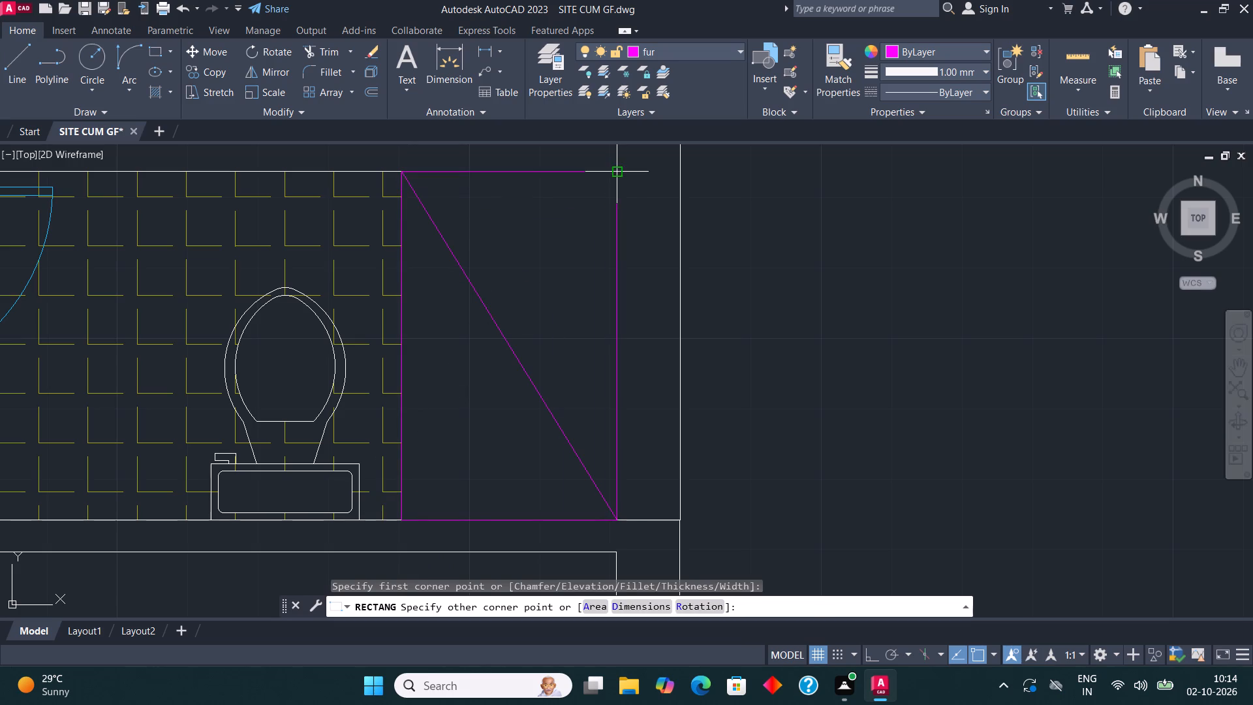
left_click(619, 167)
key("Escape")
Draw a wardrobe rectangle along the west wall of the bedroom above the parked cars, from the south-west corner to near the door.
scroll(326, 258, "down", 4)
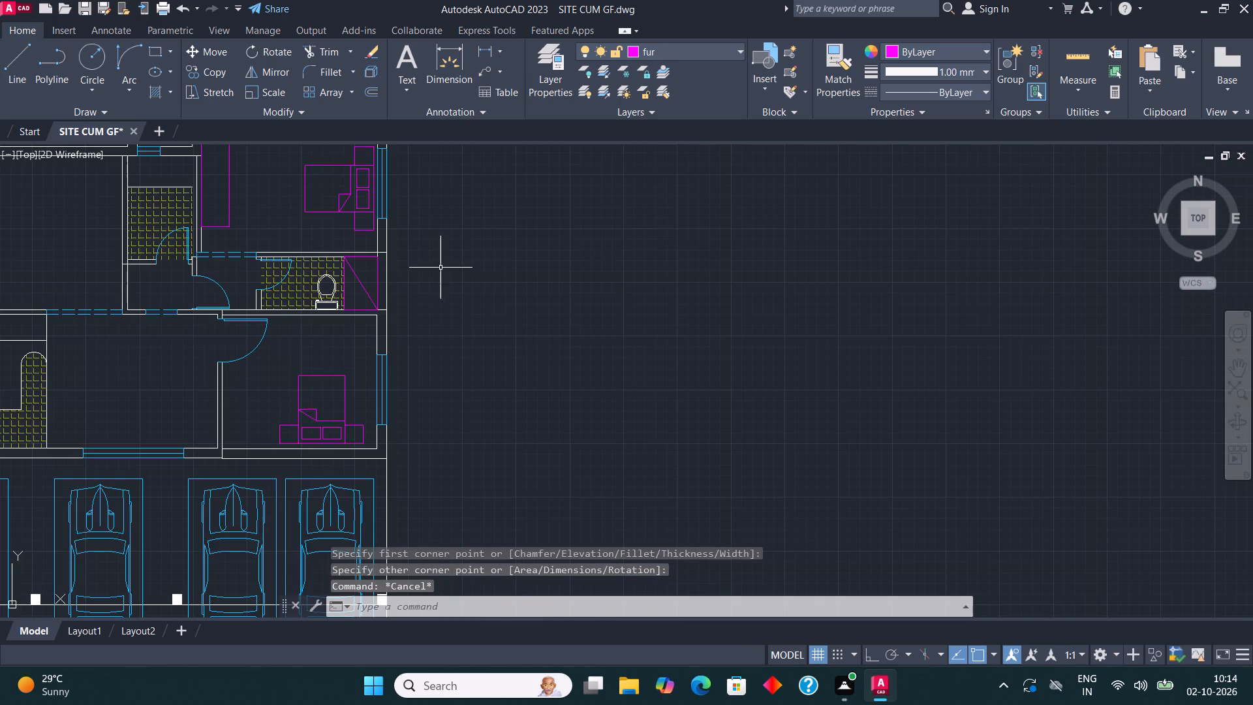
middle_click_drag(226, 392, 380, 423)
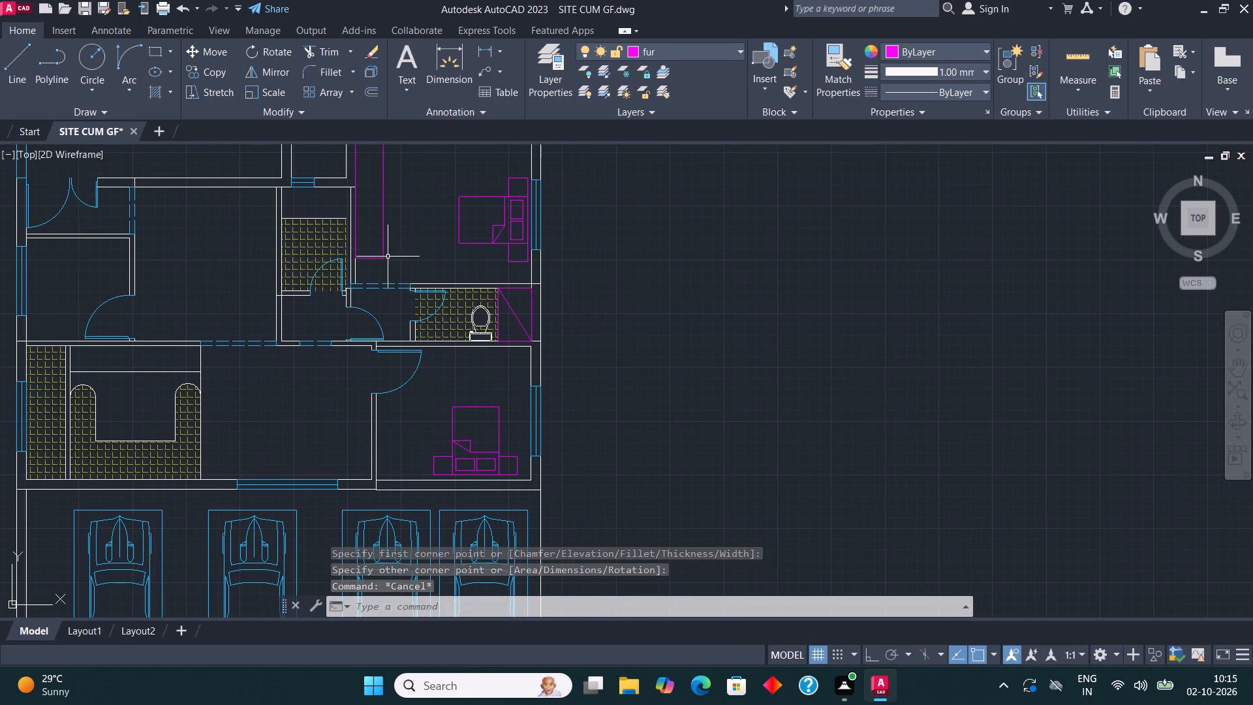
scroll(386, 484, "up", 3)
left_click(151, 50)
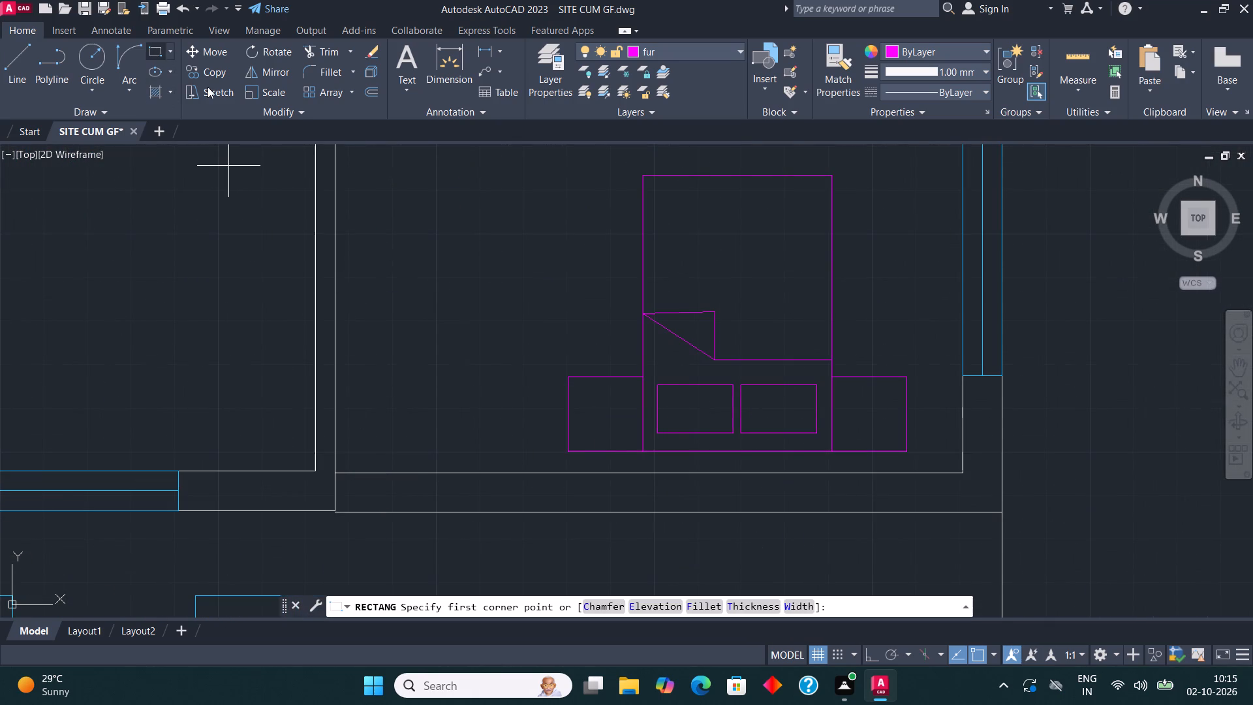
left_click(337, 469)
scroll(343, 470, "down", 2)
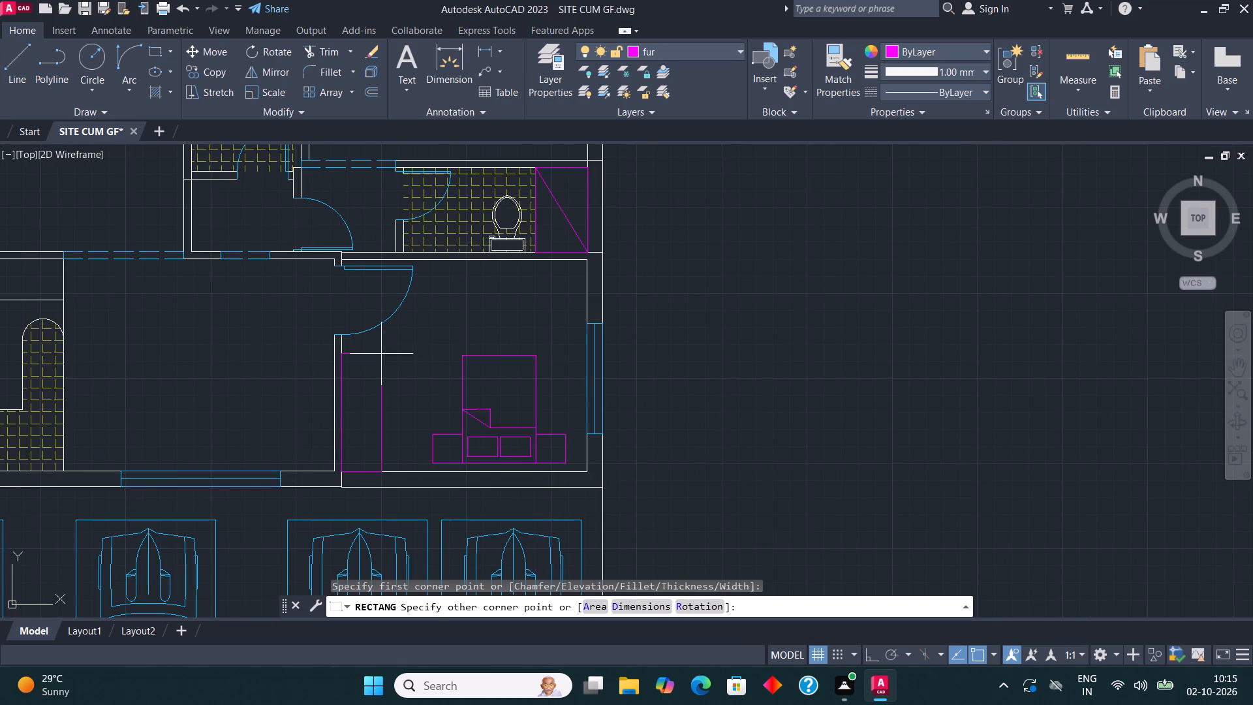
left_click(368, 346)
key("Escape")
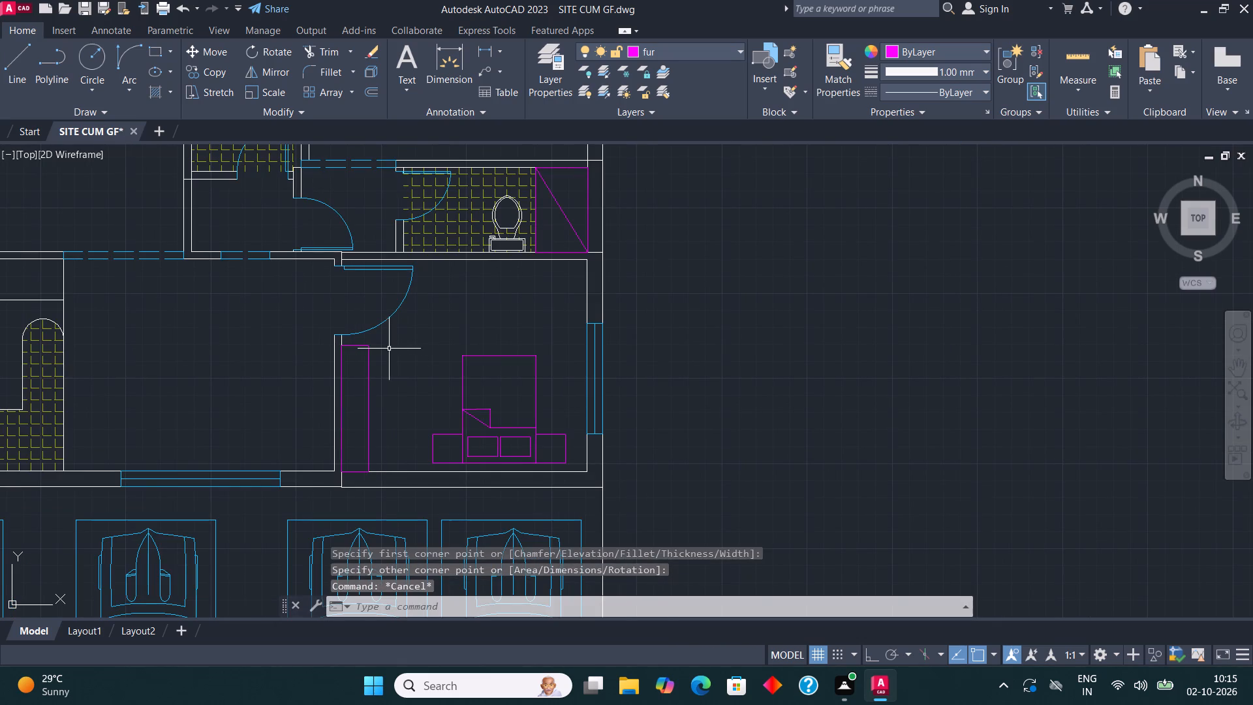
Copy the clothes-hanger symbol from the north-west bedroom's wardrobe to the empty space east of the plan.
scroll(419, 375, "down", 1)
middle_click_drag(419, 407, 506, 574)
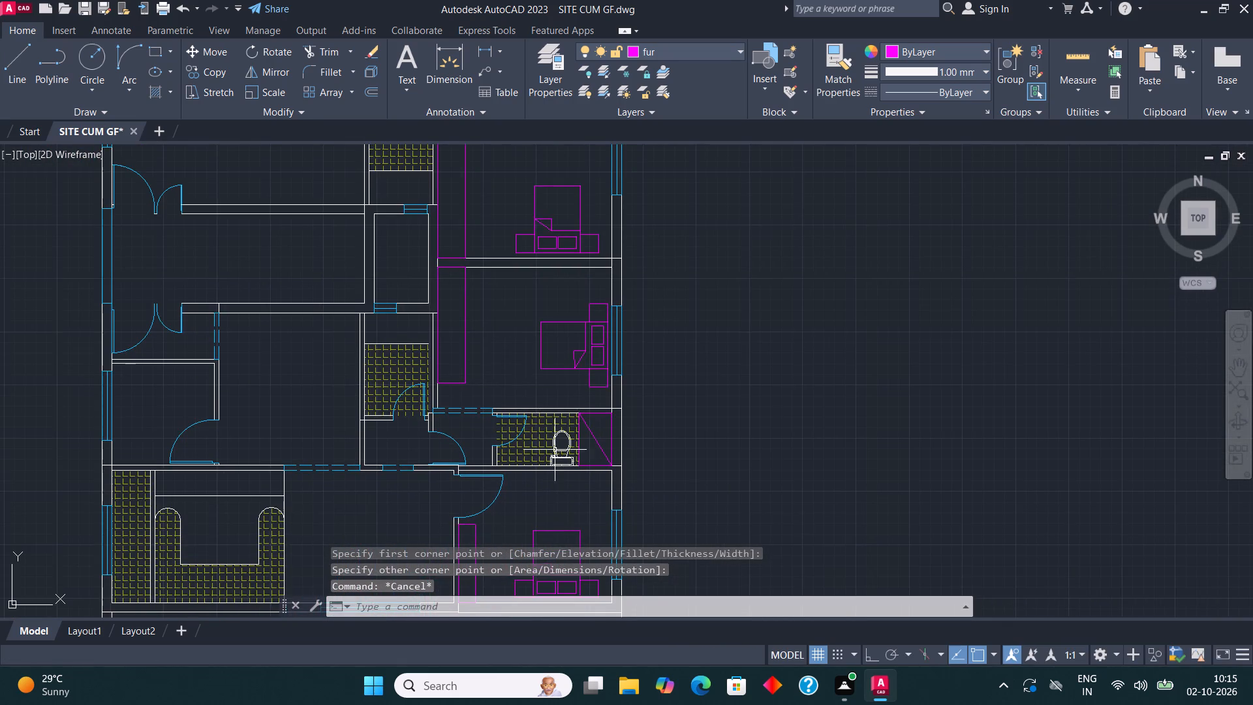
middle_click_drag(493, 315, 441, 640)
scroll(441, 636, "up", 1)
middle_click_drag(179, 345, 410, 413)
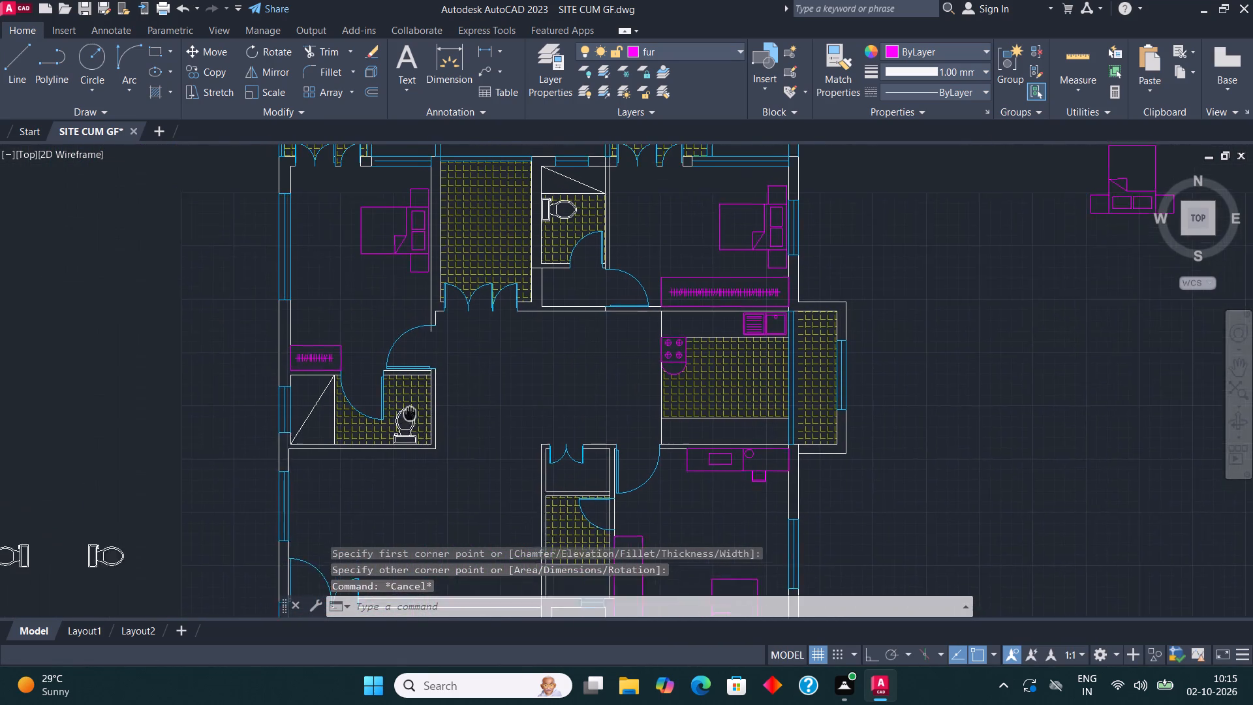
middle_click_drag(410, 413, 445, 422)
scroll(349, 375, "up", 2)
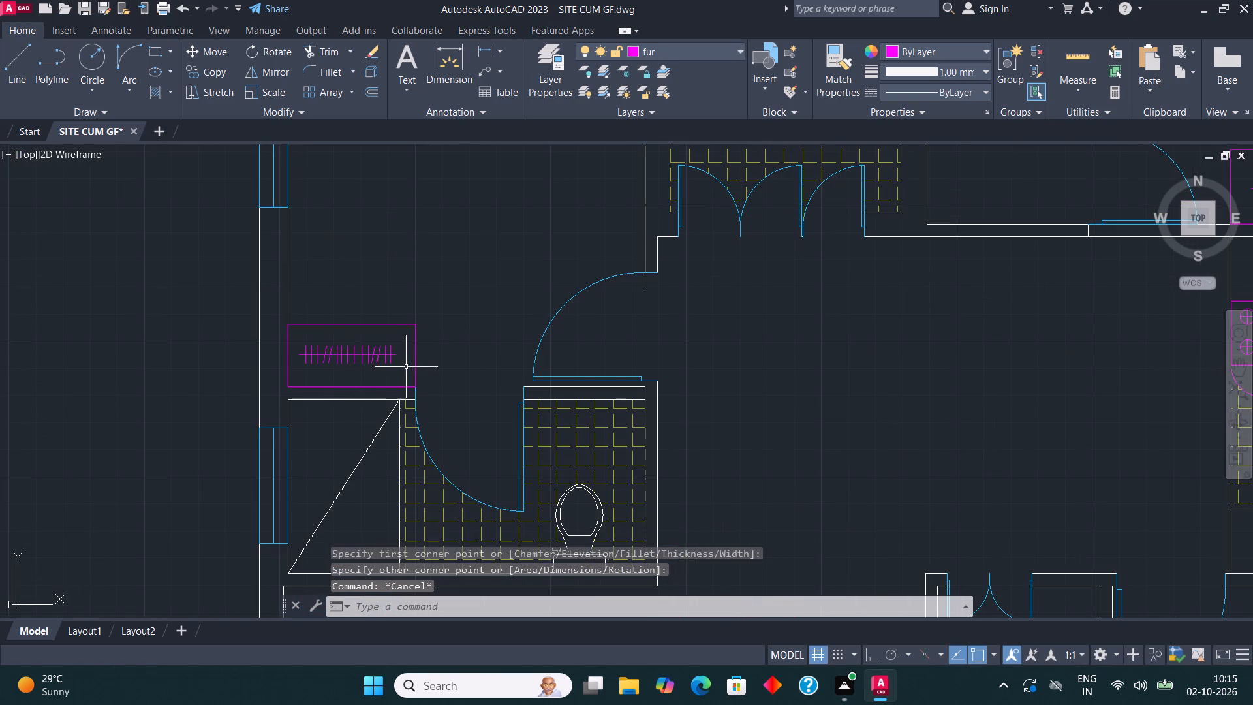
left_click(395, 364)
left_click(296, 345)
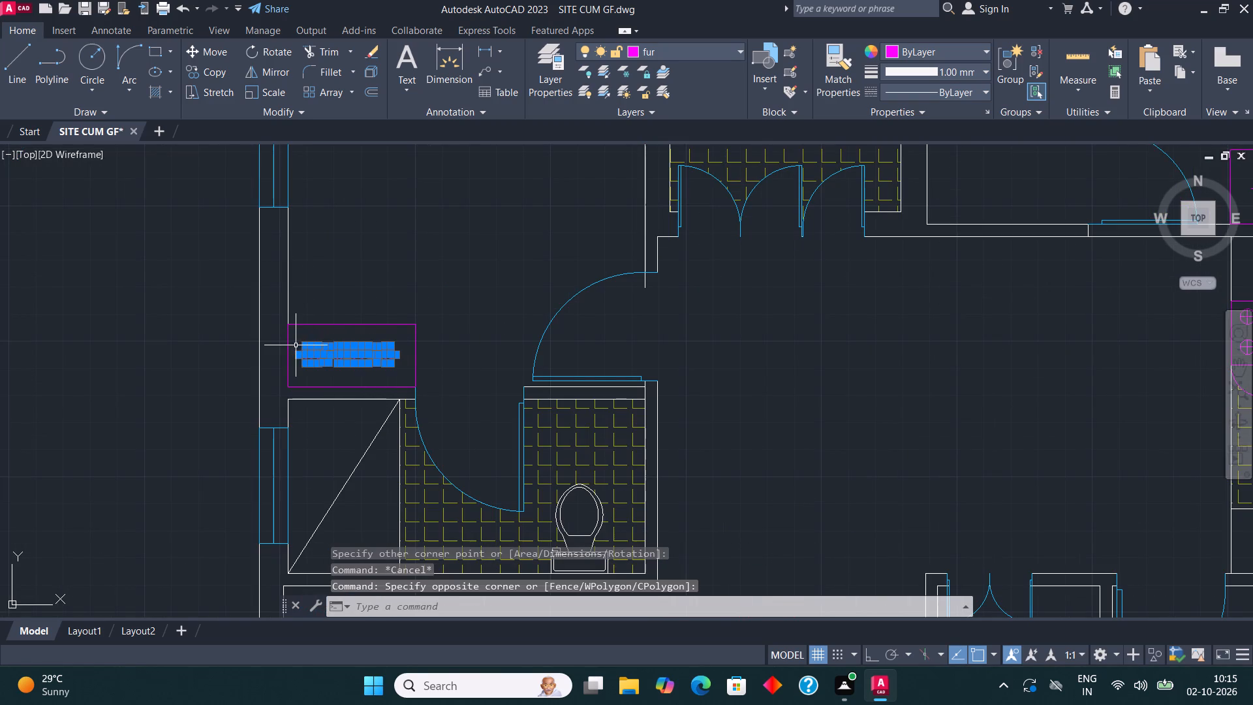
left_click(206, 74)
left_click(345, 356)
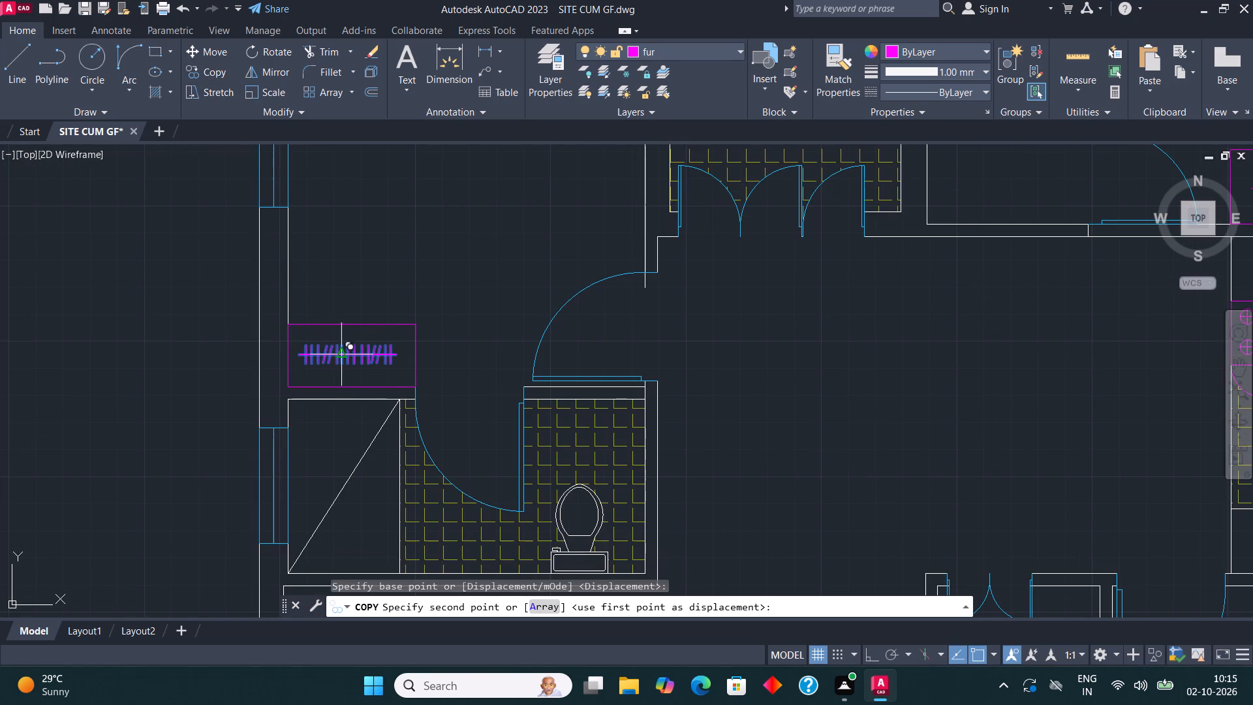
scroll(253, 309, "down", 4)
scroll(503, 460, "up", 3)
left_click(506, 431)
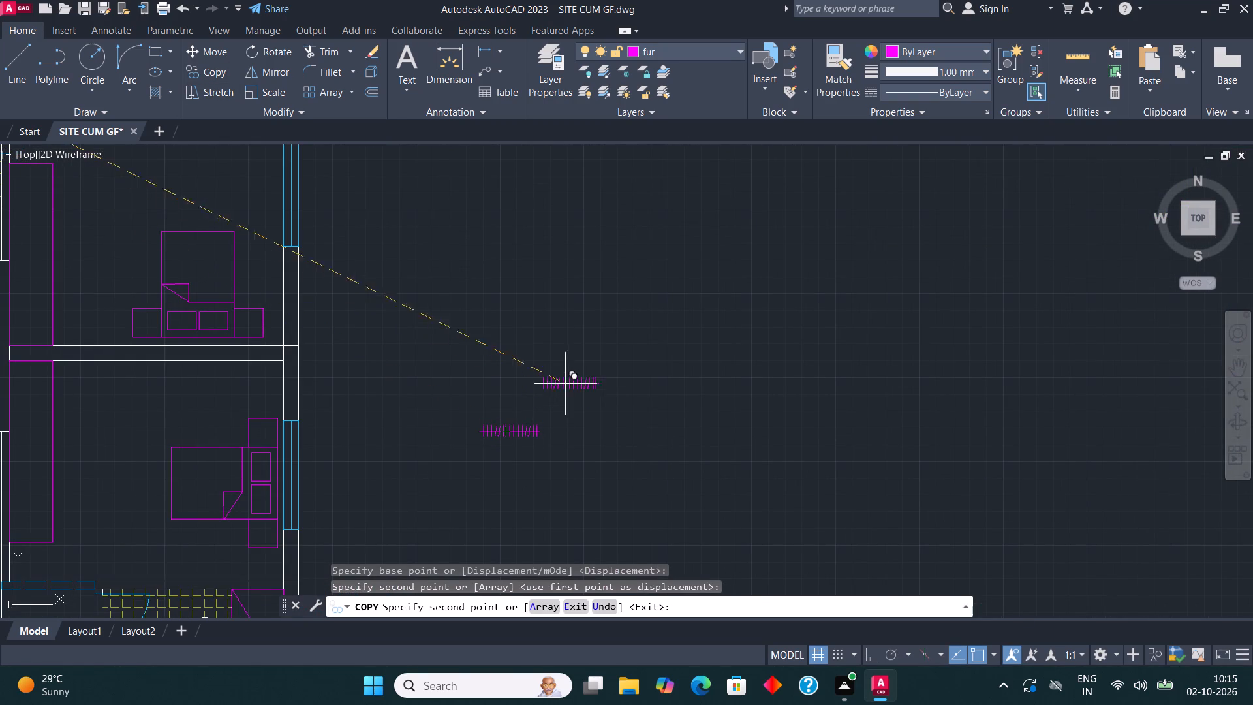
key("Escape")
Rotate the clothes-hanger symbol copied east of the plan a quarter turn so it stands vertical.
left_click_drag(623, 462, 607, 447)
left_click(333, 376)
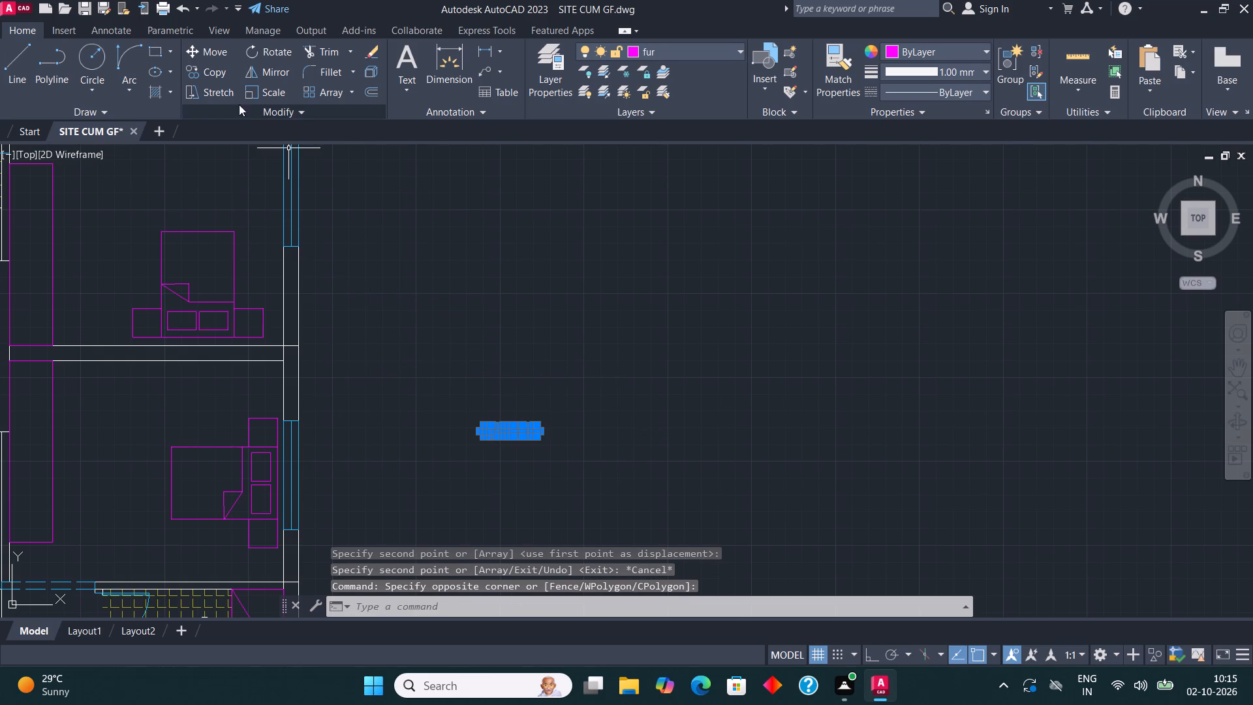
left_click(288, 50)
left_click(465, 368)
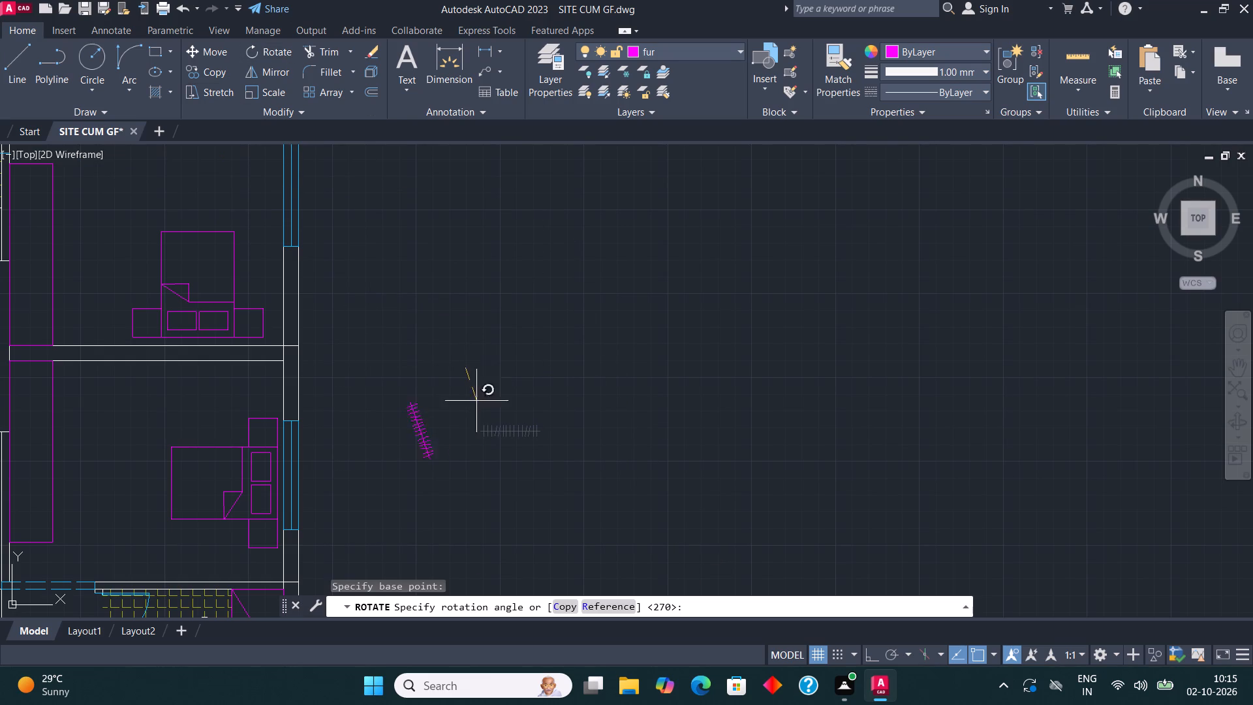
key("F8")
left_click(472, 487)
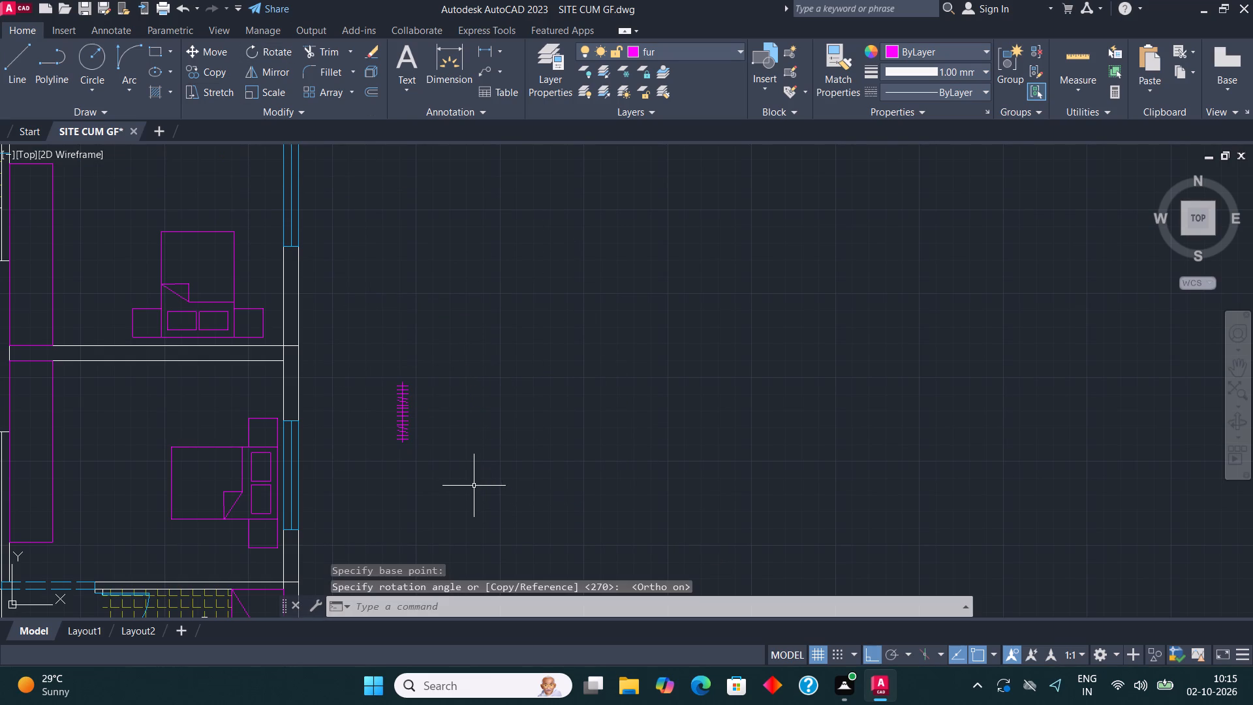
Copy the vertical clothes-hanger symbol three times, end to end, into the long wardrobe of the bedroom south of the kitchen.
left_click_drag(449, 490, 445, 481)
left_click(377, 355)
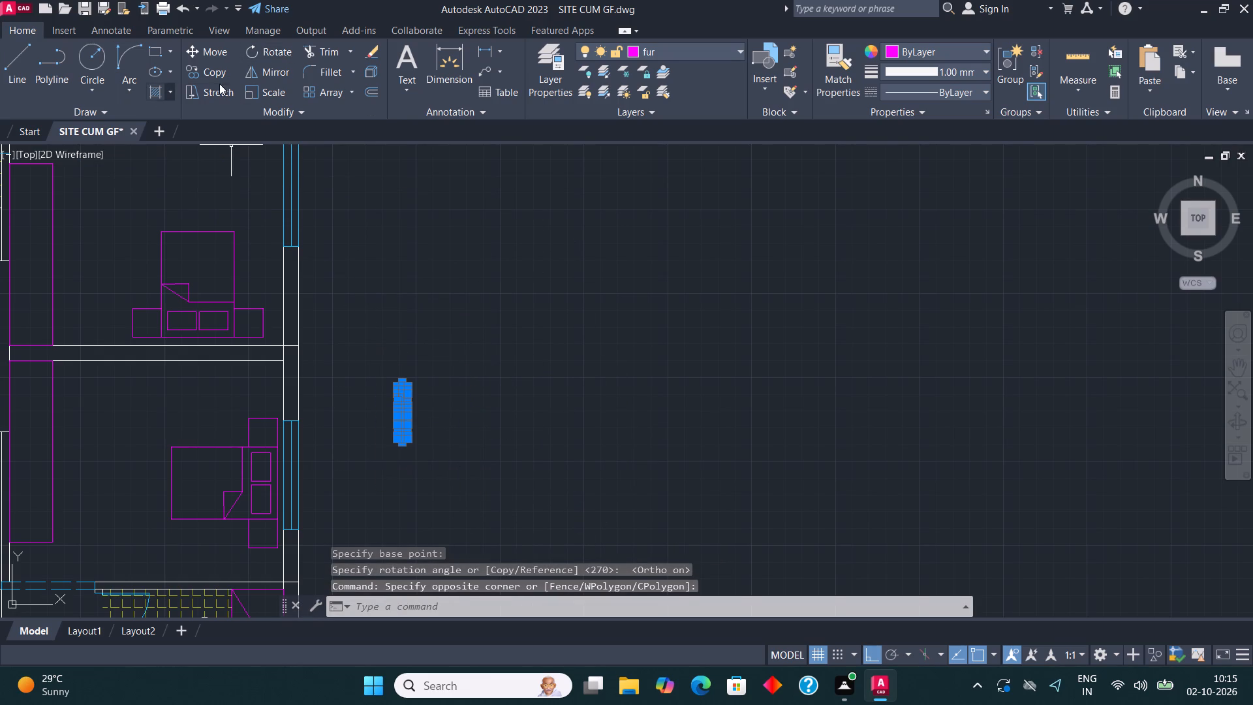
left_click(218, 78)
left_click(403, 446)
scroll(788, 409, "down", 3)
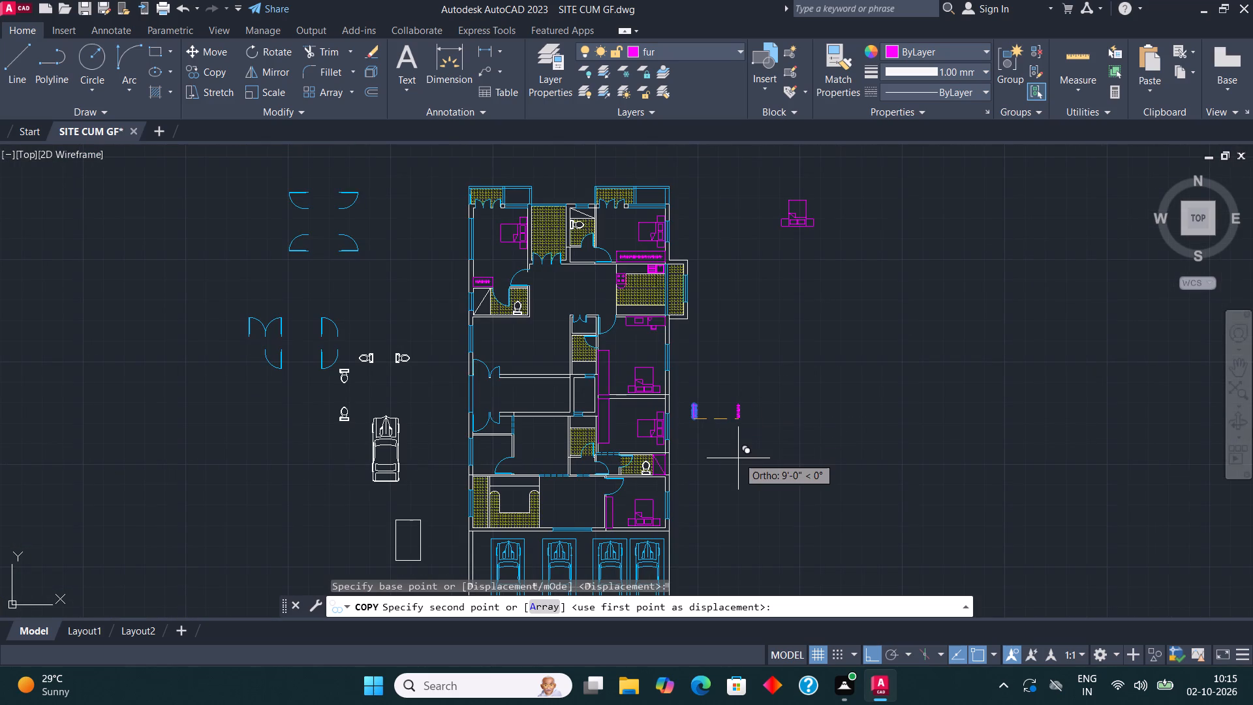
key("F8")
scroll(621, 359, "up", 4)
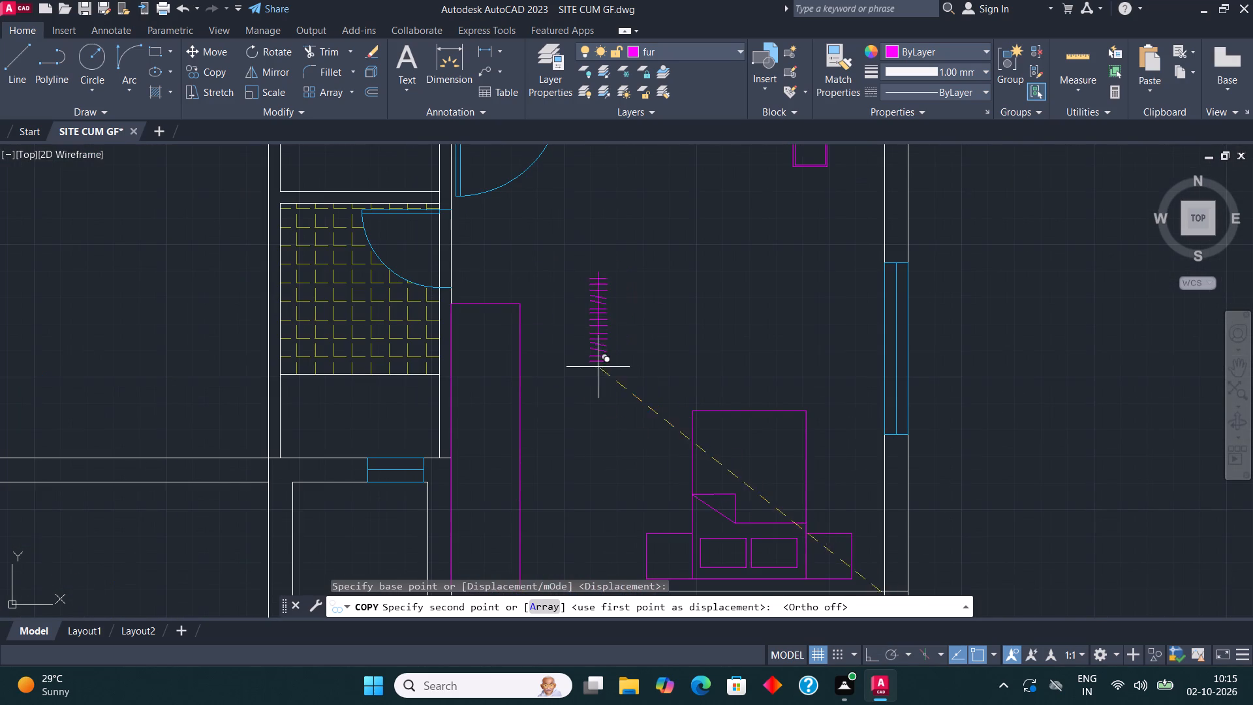
left_click(484, 409)
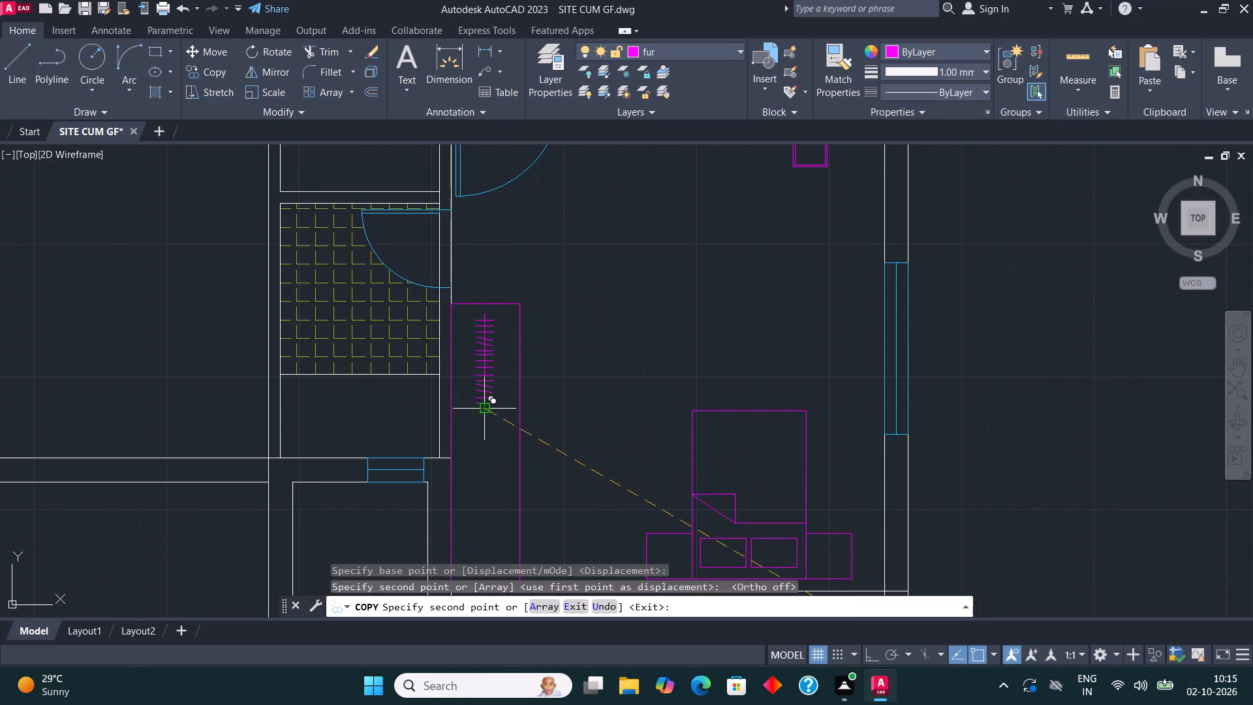
left_click(488, 503)
scroll(523, 430, "down", 2)
scroll(512, 490, "up", 2)
left_click(496, 497)
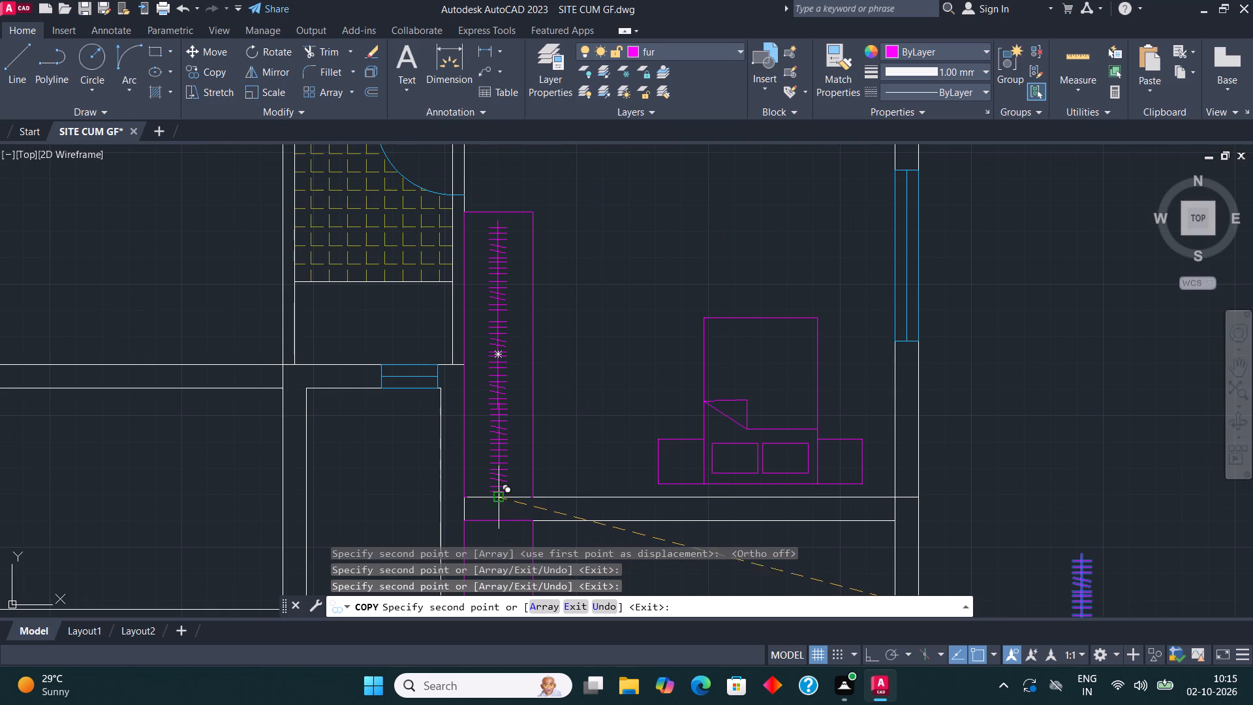
Place two more copies of the hanger symbol, end to end, in the wardrobe of the bedroom north of the east bathroom.
scroll(532, 333, "down", 2)
scroll(519, 465, "up", 2)
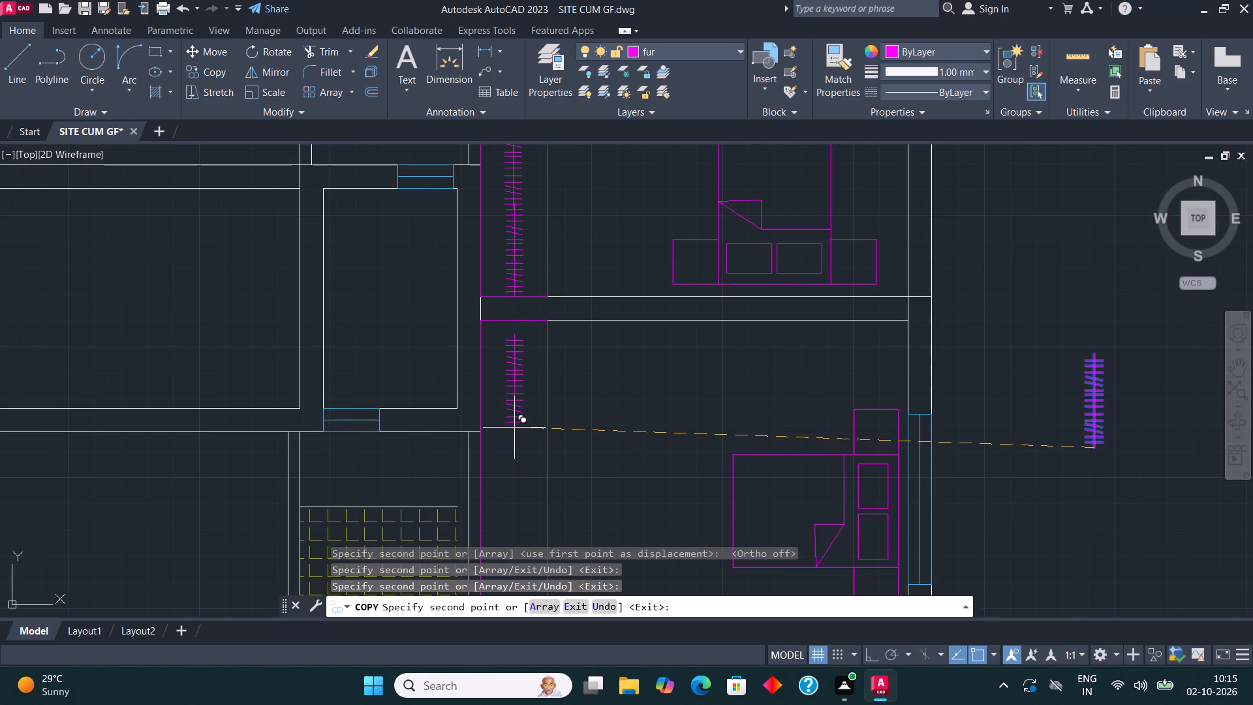
left_click(514, 427)
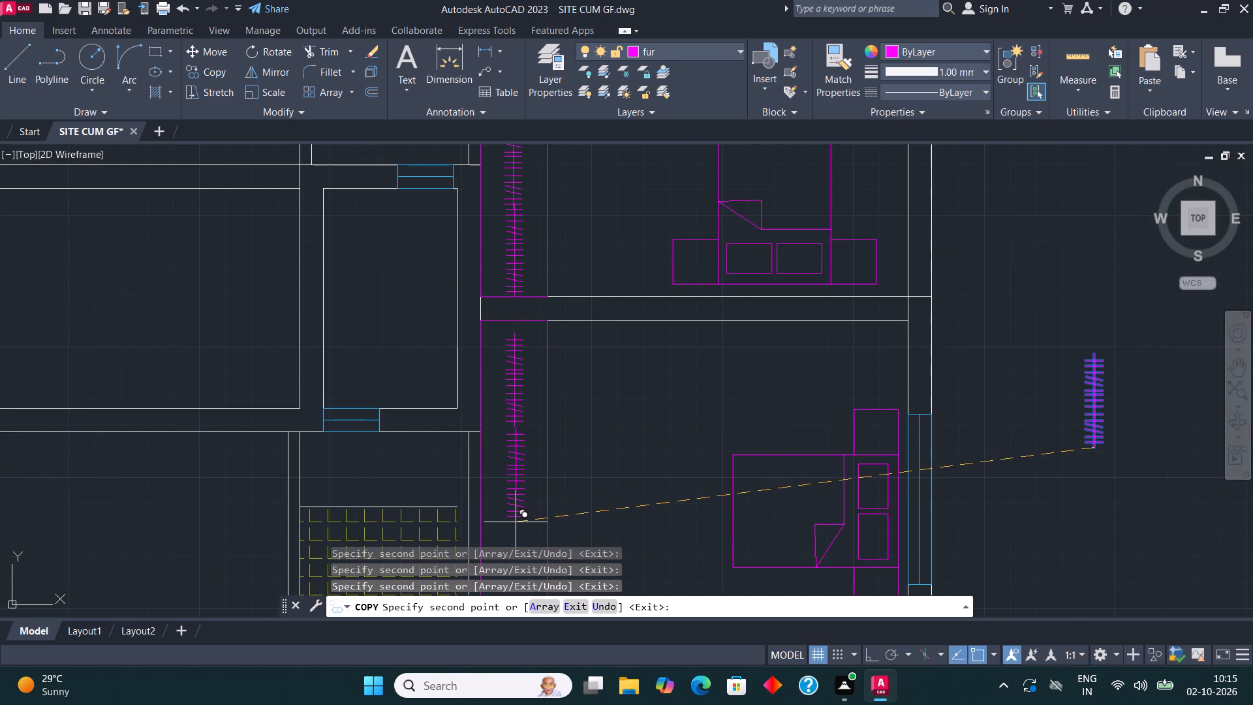
left_click(516, 522)
scroll(559, 301, "down", 1)
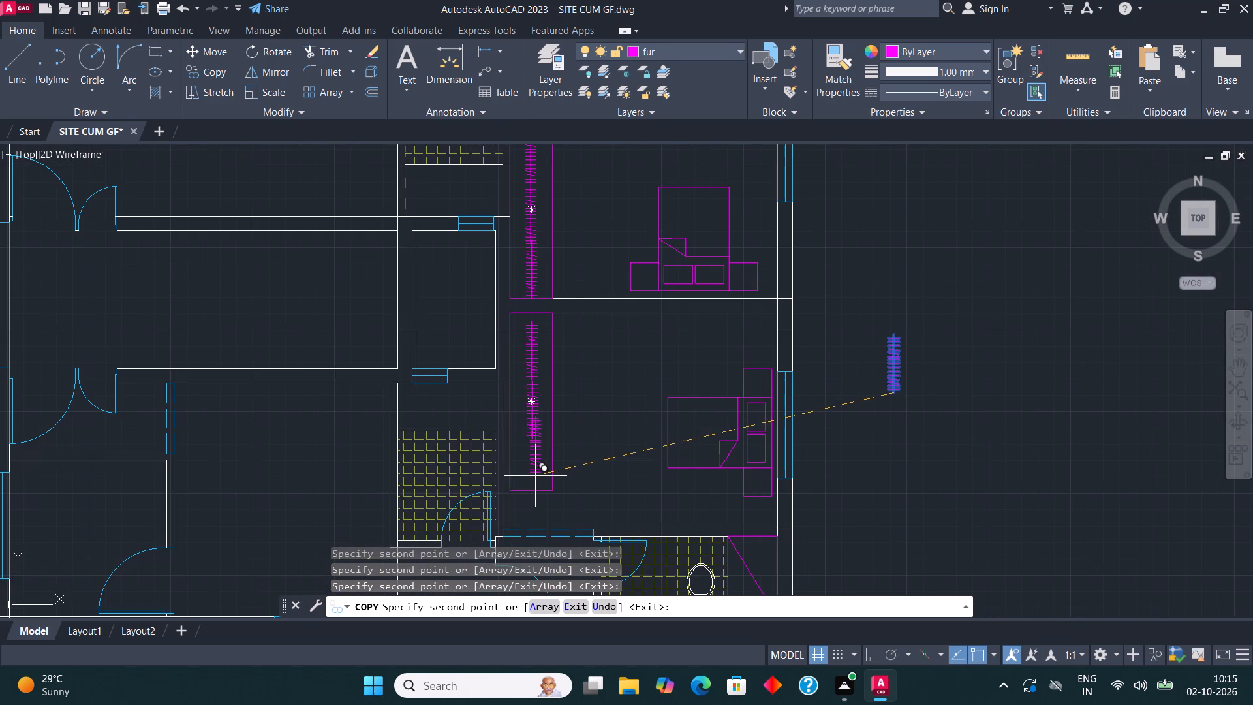
key("Escape")
Erase the lower two of the three hanger symbols in the wardrobe of the bedroom south of the kitchen, including leftover lines.
scroll(525, 464, "down", 2)
middle_click_drag(528, 430, 540, 471)
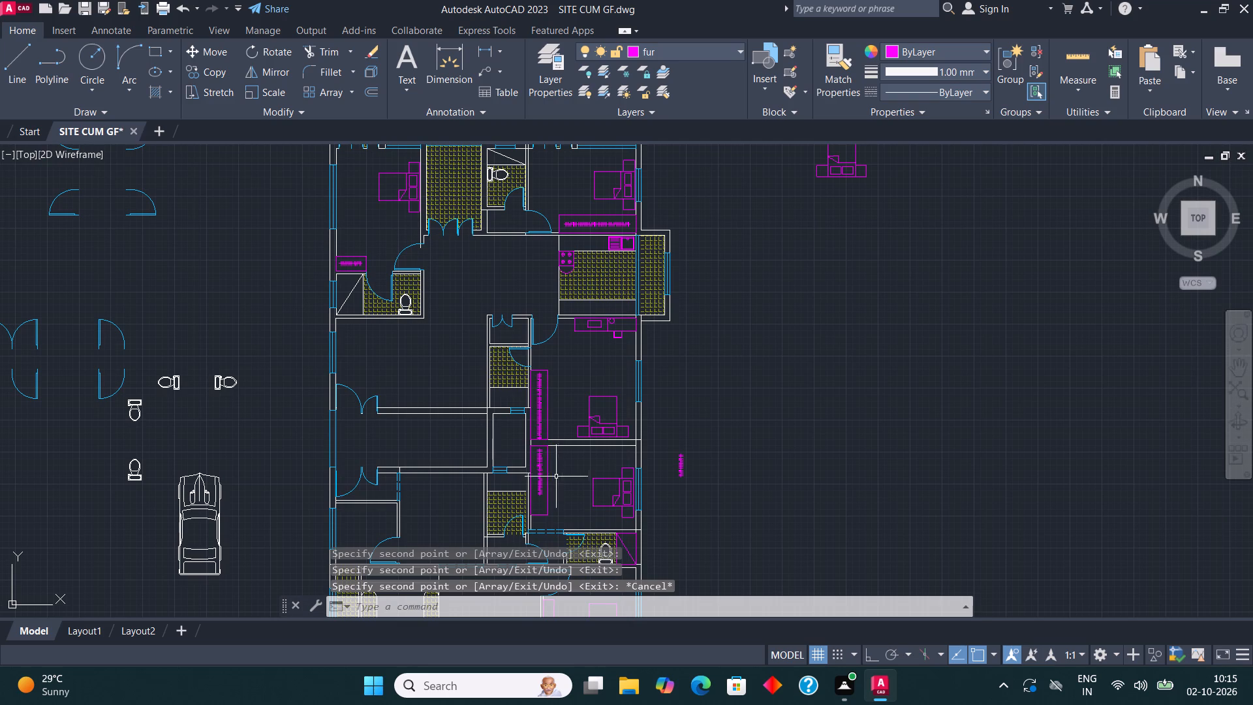
scroll(540, 420, "up", 1)
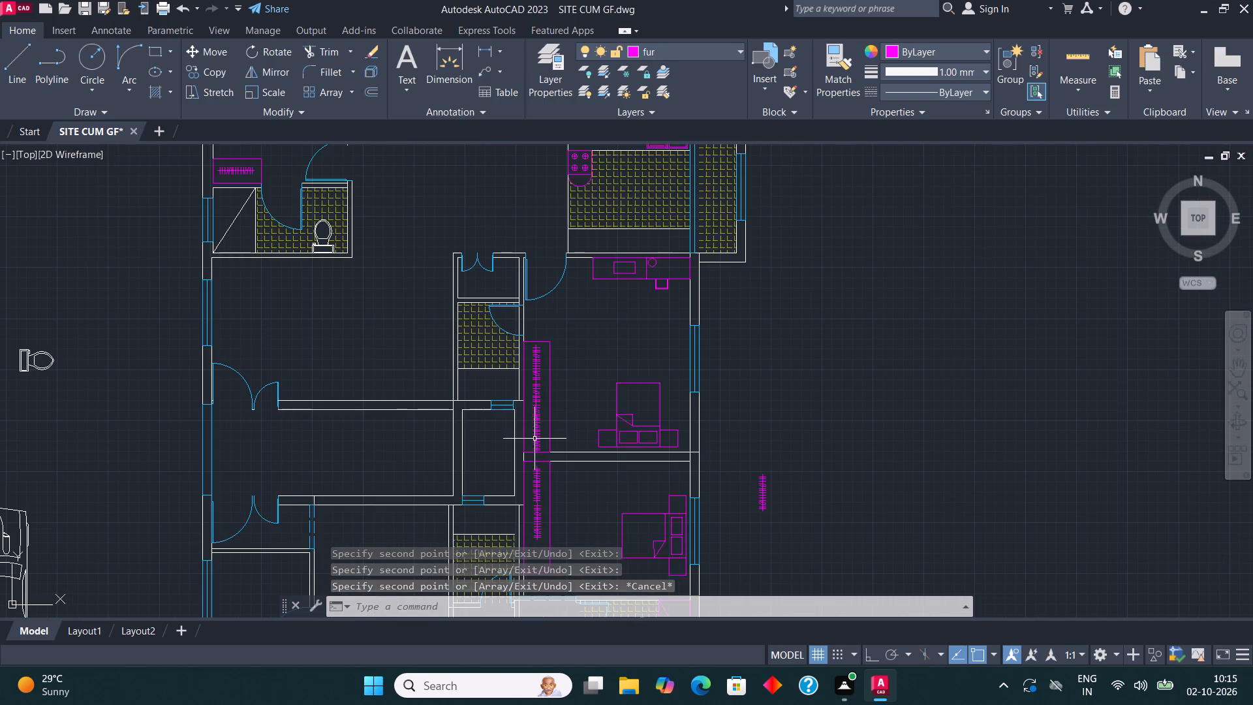
left_click(535, 439)
scroll(540, 437, "up", 4)
left_click(541, 485)
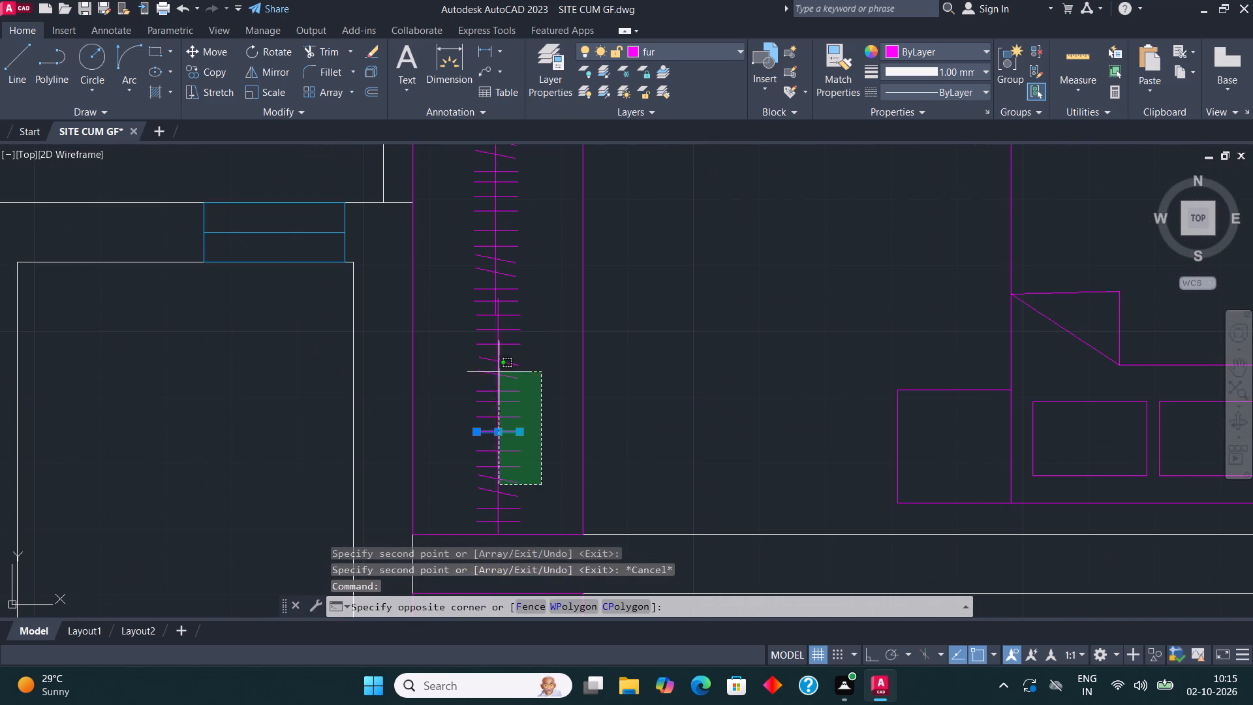
left_click(480, 305)
scroll(480, 315, "down", 2)
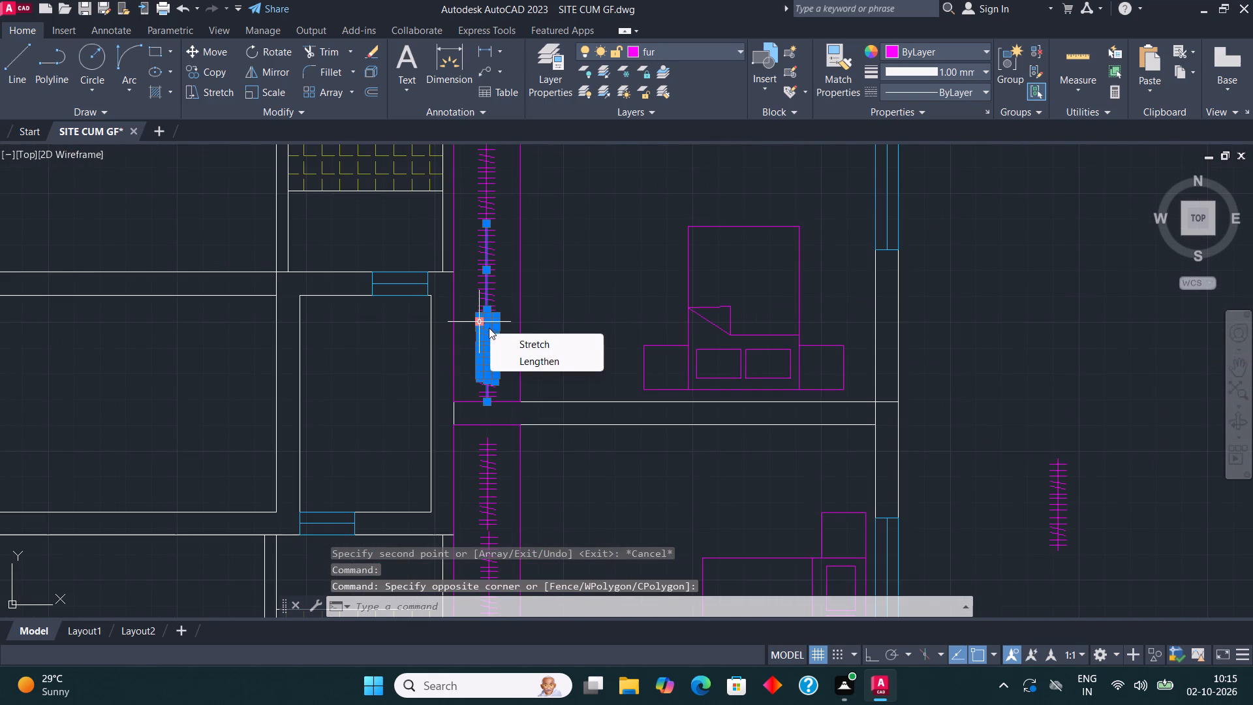
key("Delete")
key("Delete")
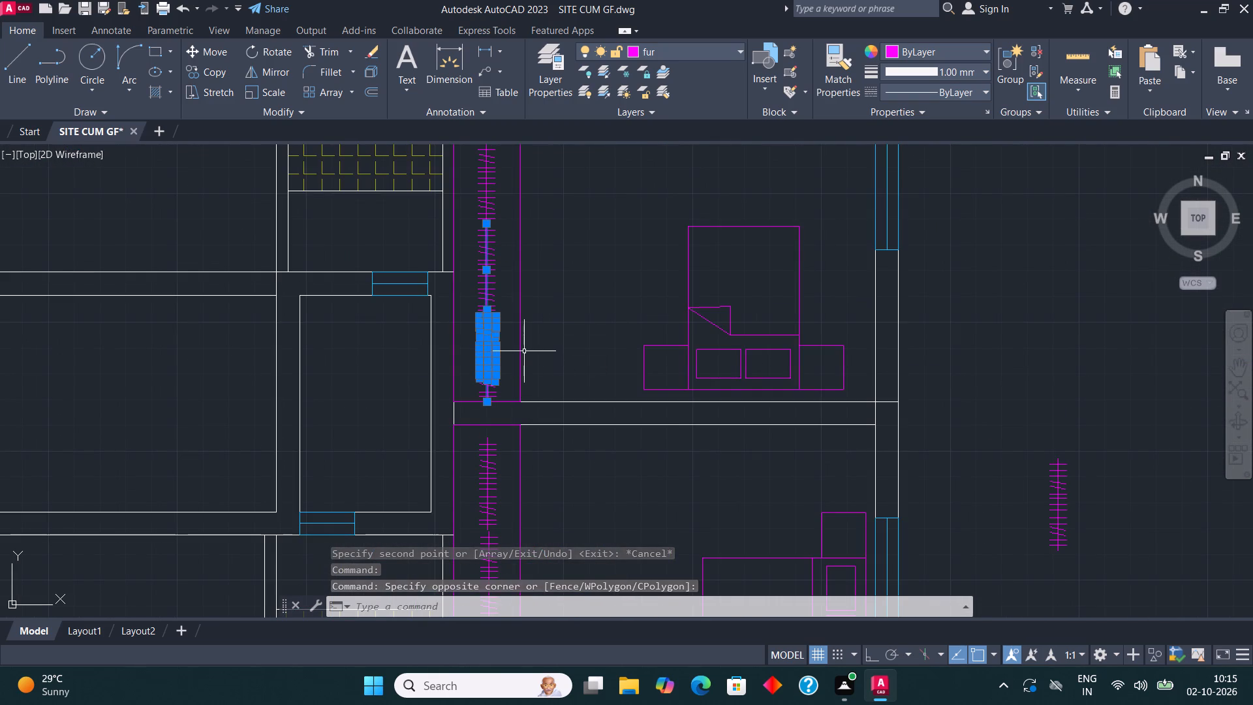
key("Delete")
scroll(514, 377, "down", 1)
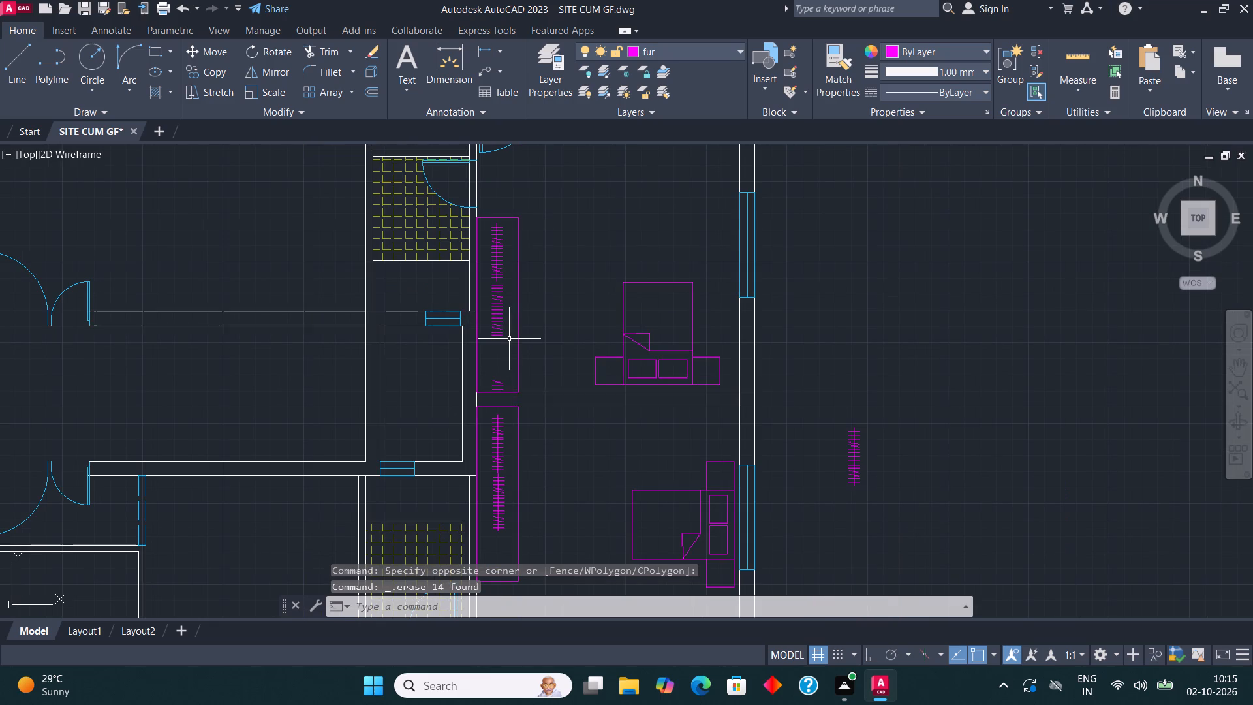
left_click(506, 383)
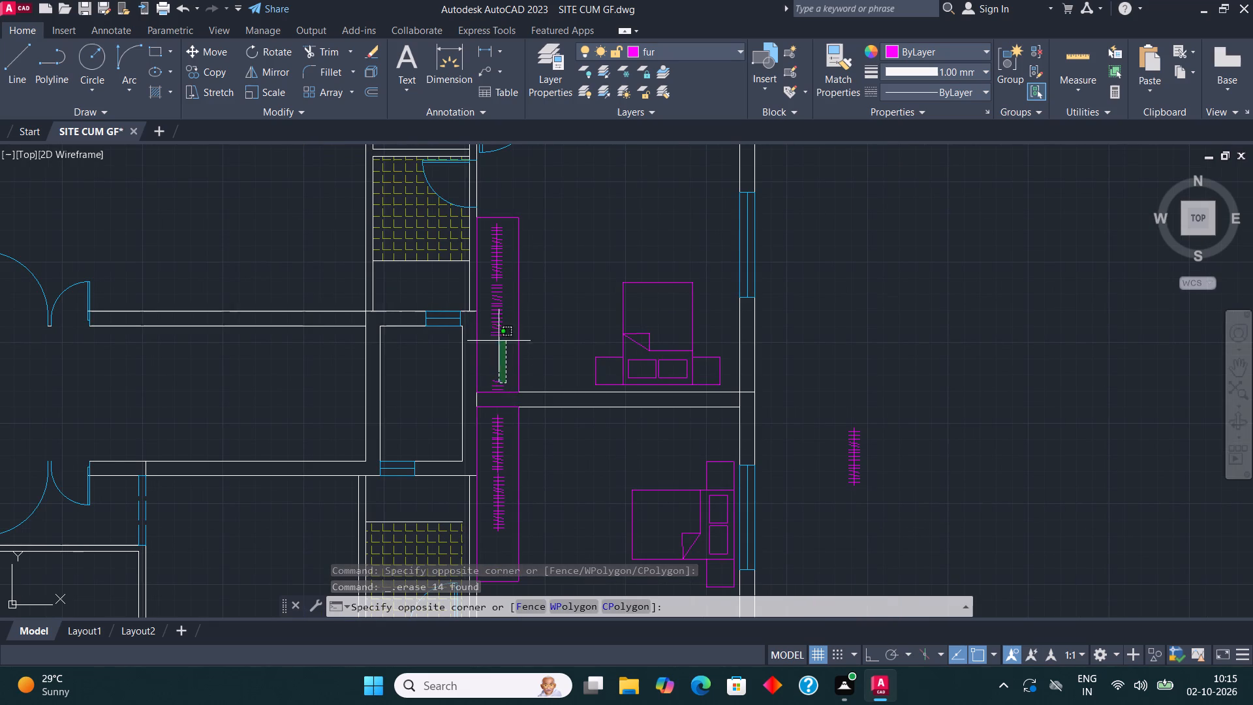
left_click(494, 285)
key("Delete")
scroll(496, 369, "up", 2)
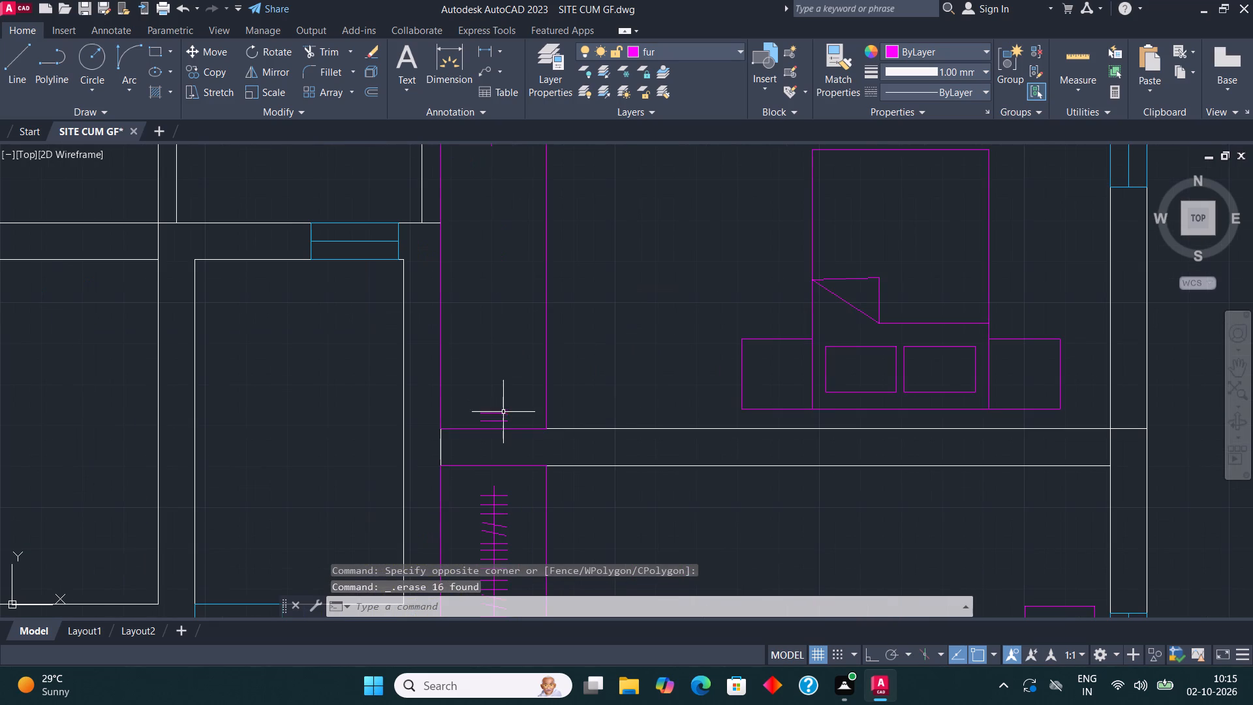
left_click(502, 422)
left_click(496, 413)
key("Delete")
Copy the remaining hanger symbol in that wardrobe to just below itself, leaving a small gap.
scroll(480, 386, "down", 3)
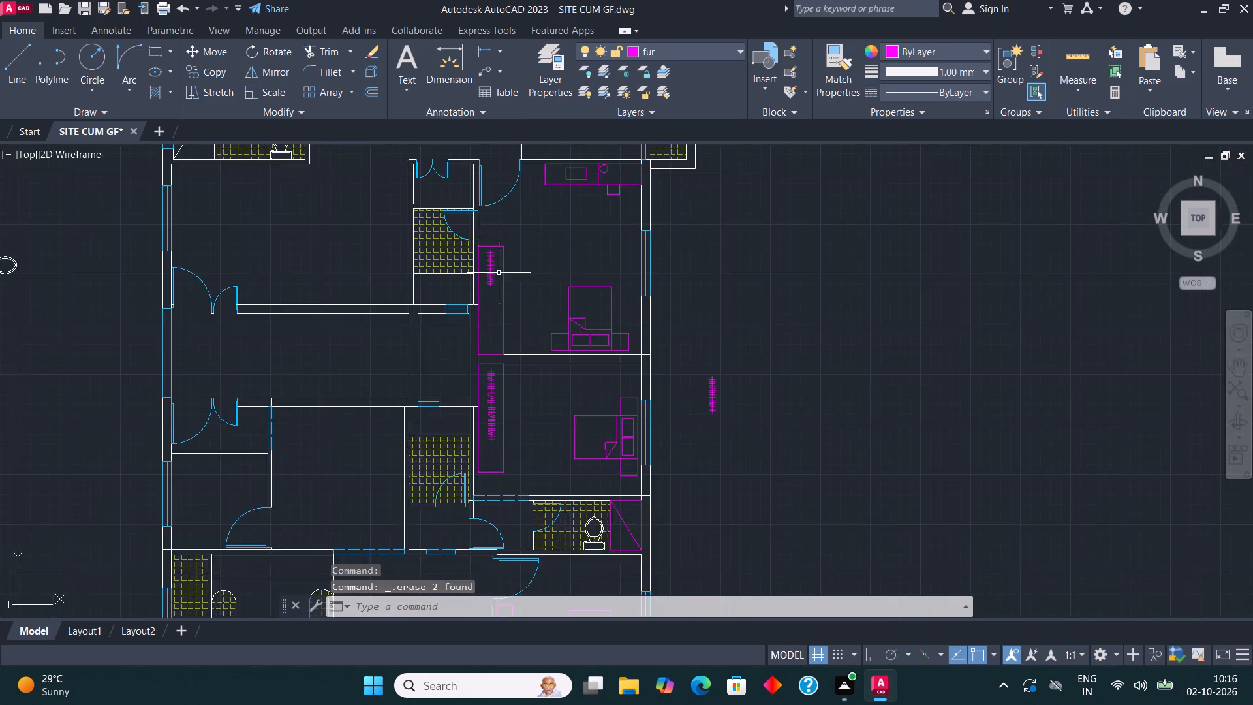
middle_click_drag(503, 281, 509, 322)
scroll(504, 307, "up", 4)
left_click_drag(455, 478, 453, 471)
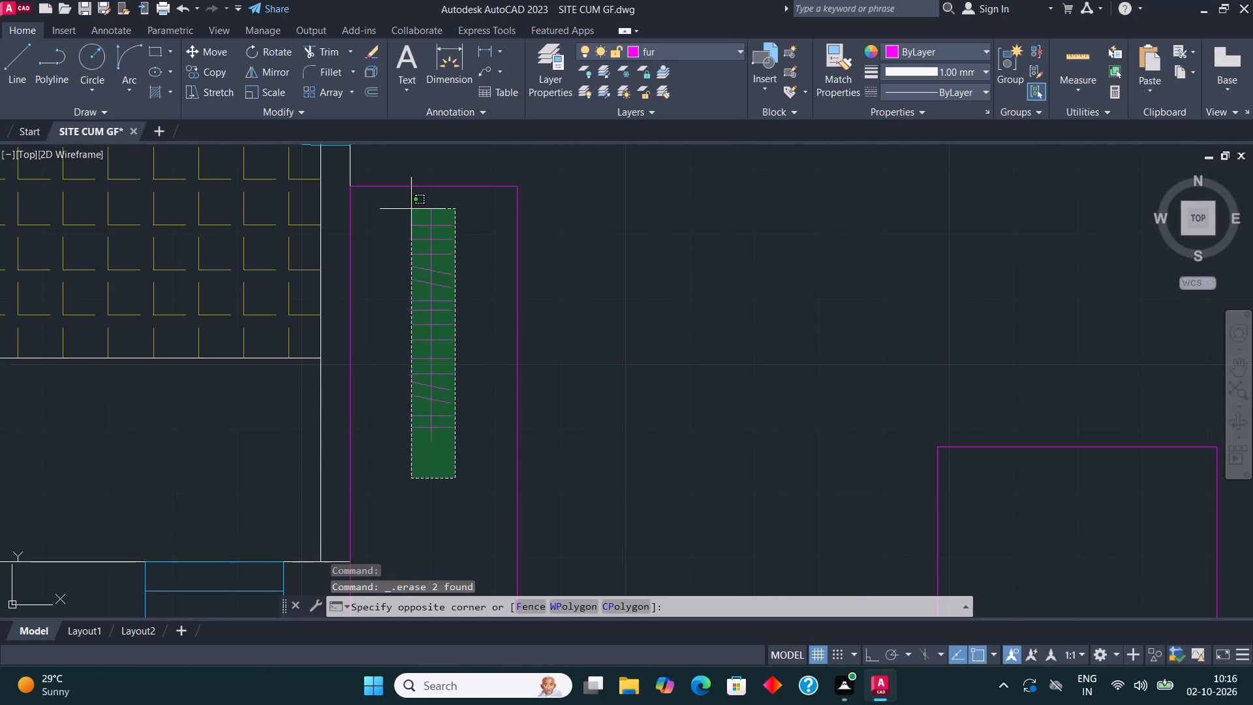
left_click(411, 209)
left_click(219, 69)
left_click(439, 340)
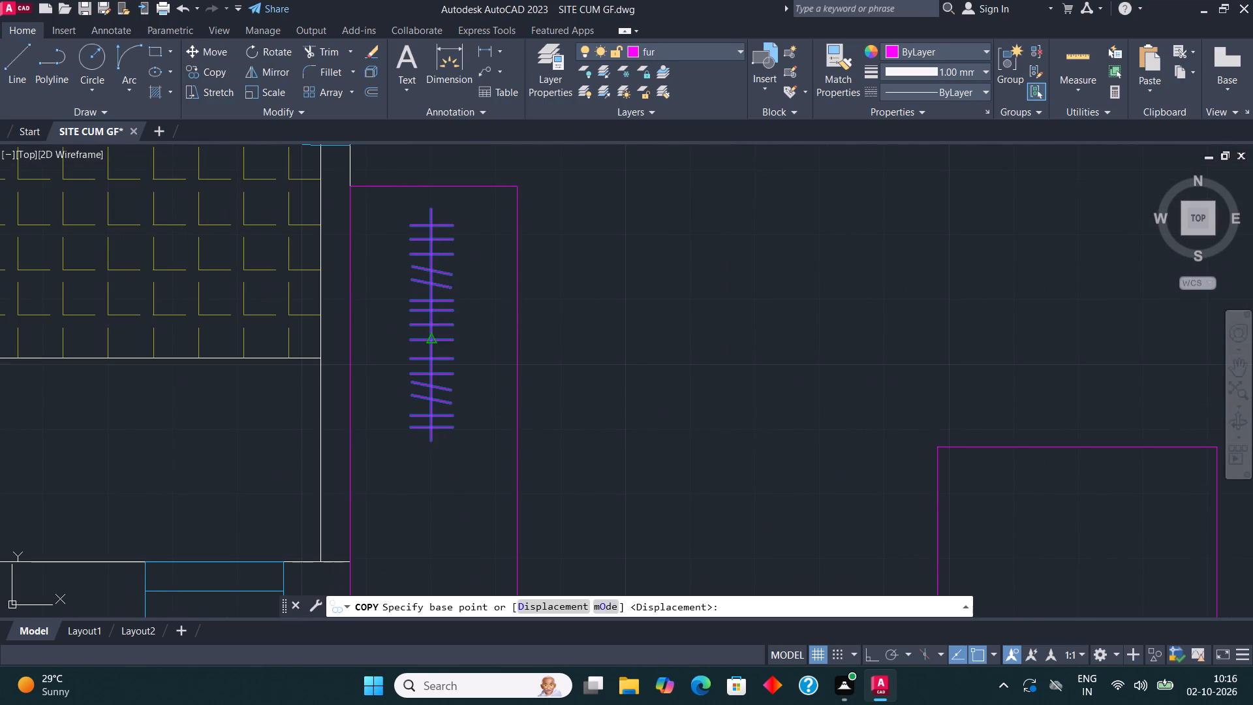
scroll(463, 294, "down", 2)
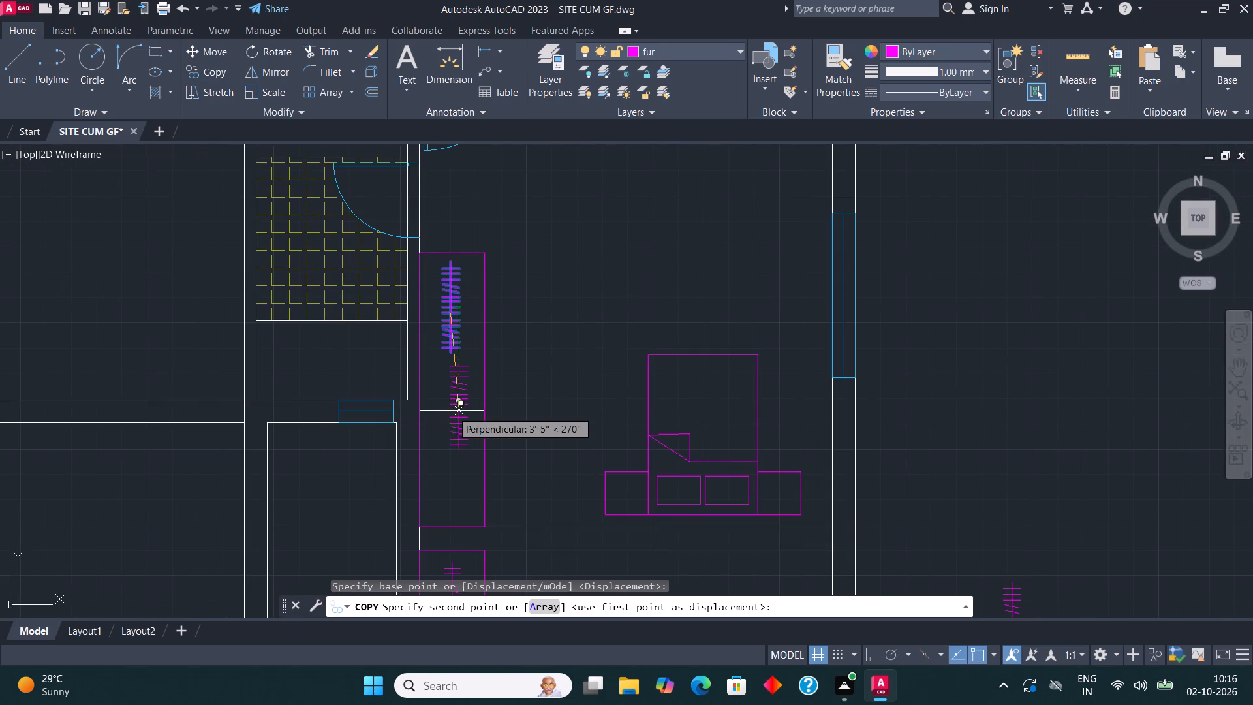
left_click(448, 412)
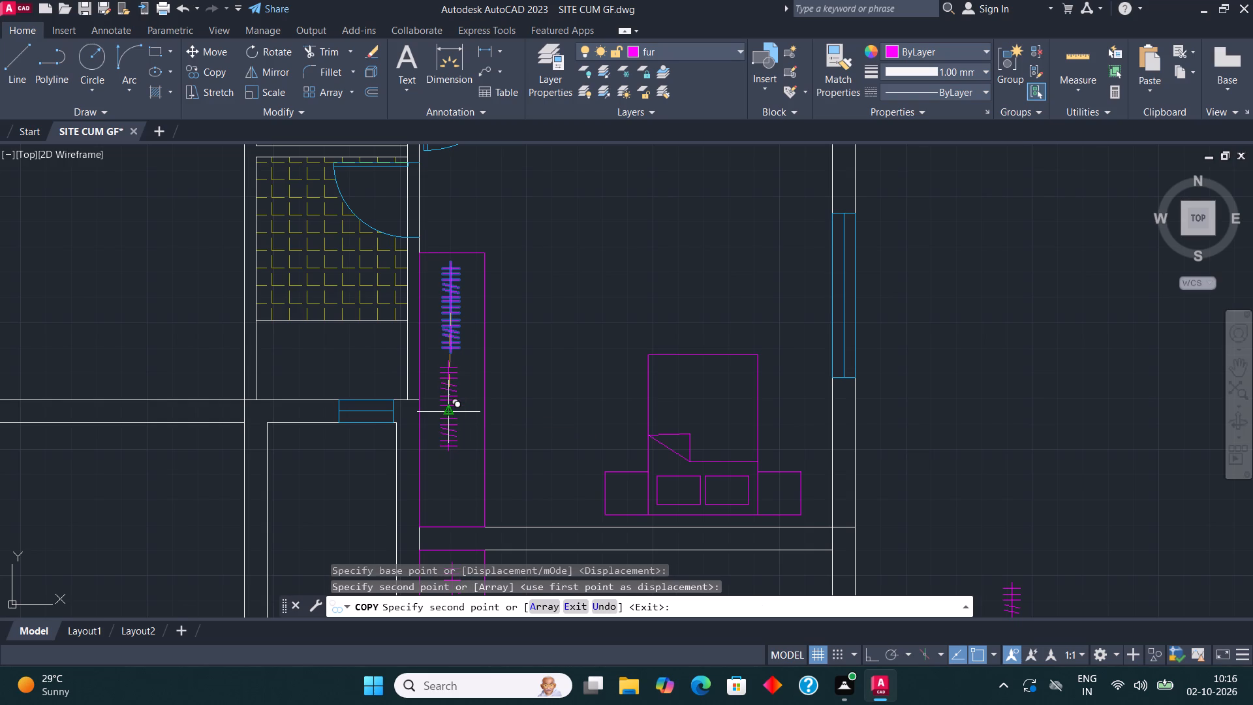
key("Escape")
Move both hanger symbols down to the middle of the wardrobe in the bedroom south of the kitchen.
left_click(474, 456)
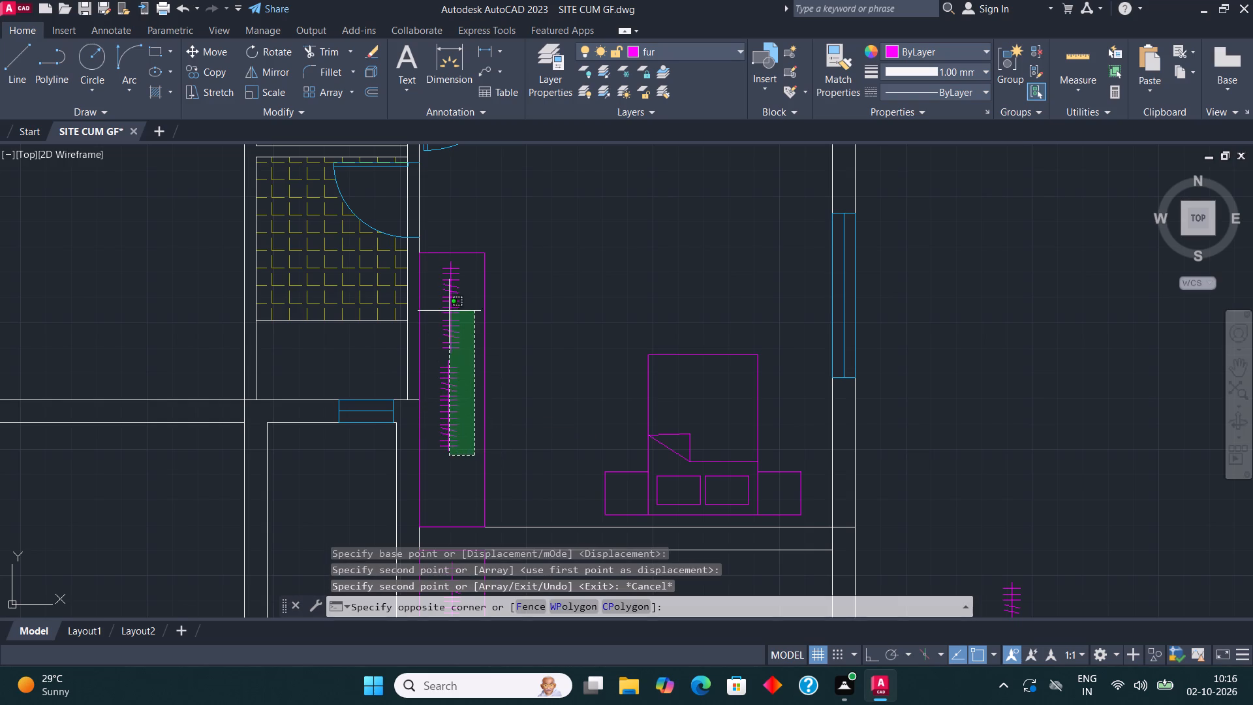
left_click(433, 260)
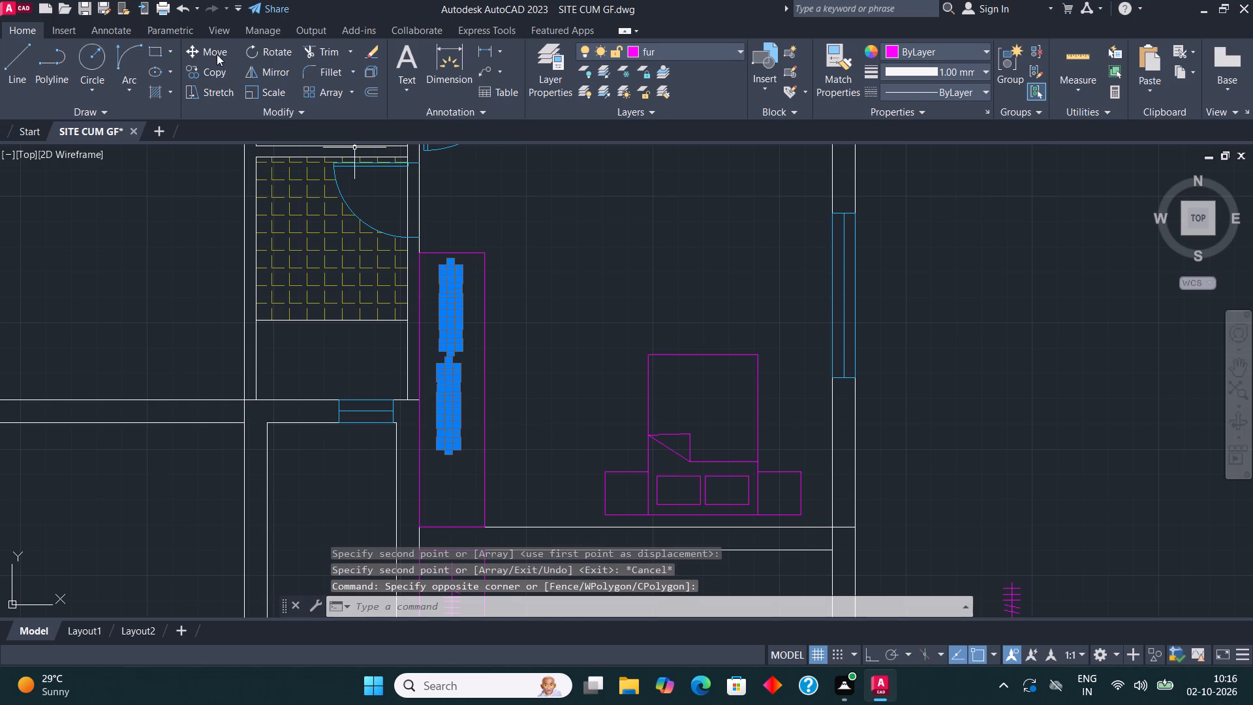
left_click(215, 54)
left_click(448, 373)
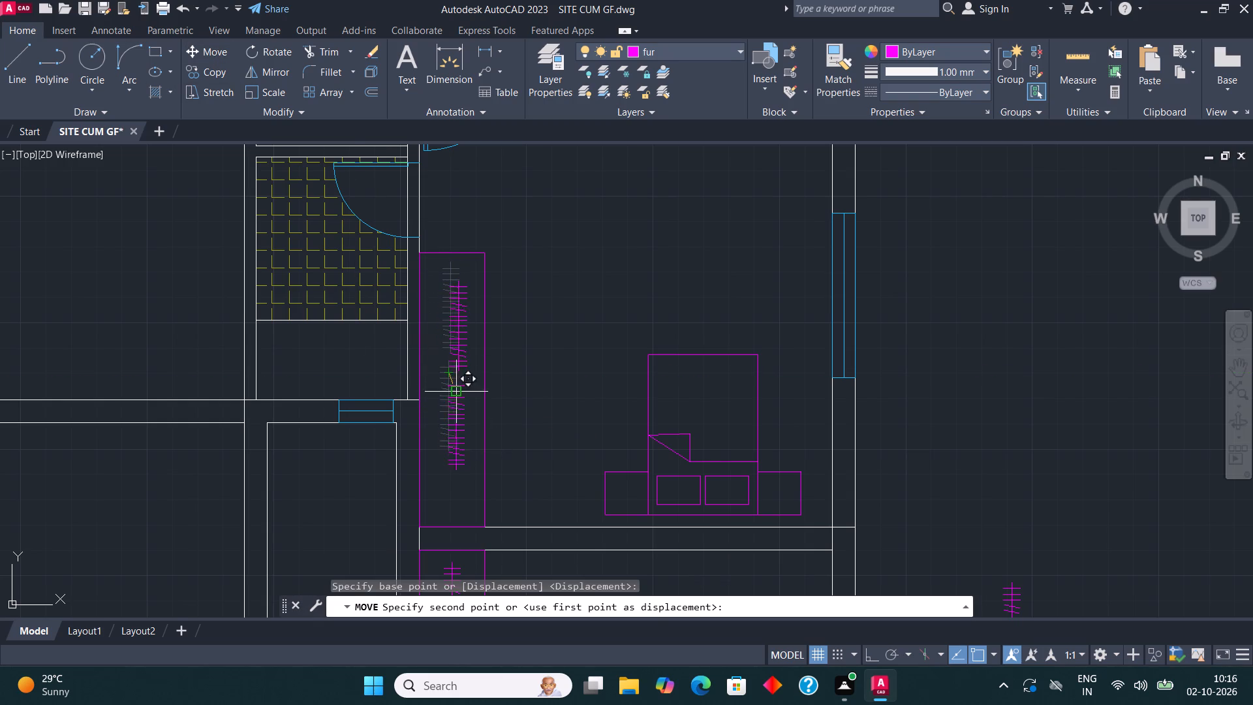
left_click(449, 420)
key("Escape")
Move the two hanger symbols down to the middle of the wardrobe in the bedroom north of the east bathroom.
scroll(529, 274, "down", 2)
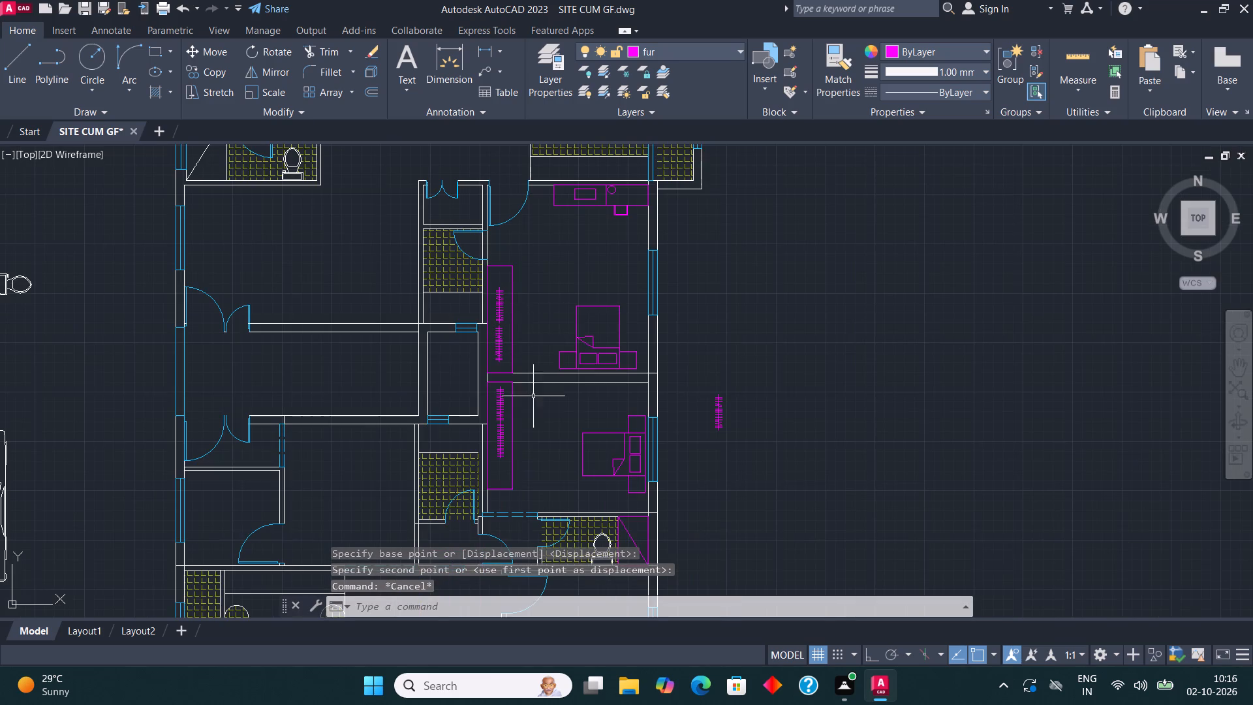
scroll(501, 445, "up", 3)
left_click_drag(501, 522, 500, 516)
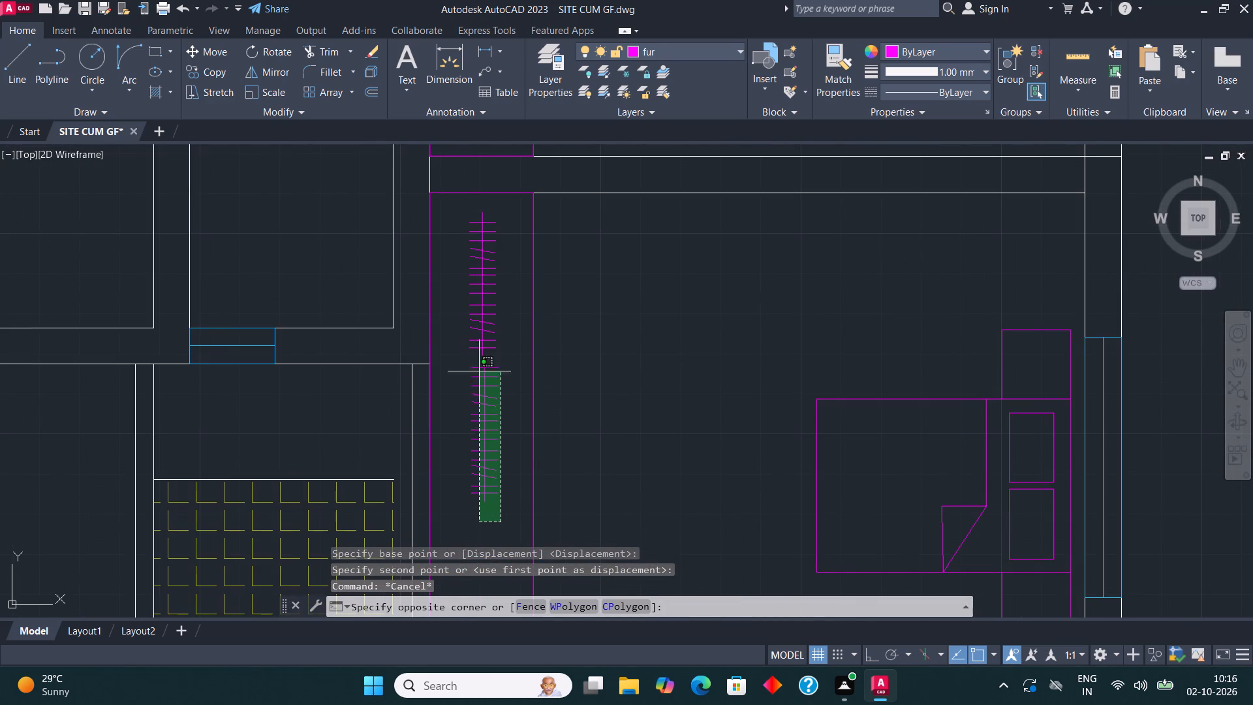
left_click(456, 200)
left_click(210, 48)
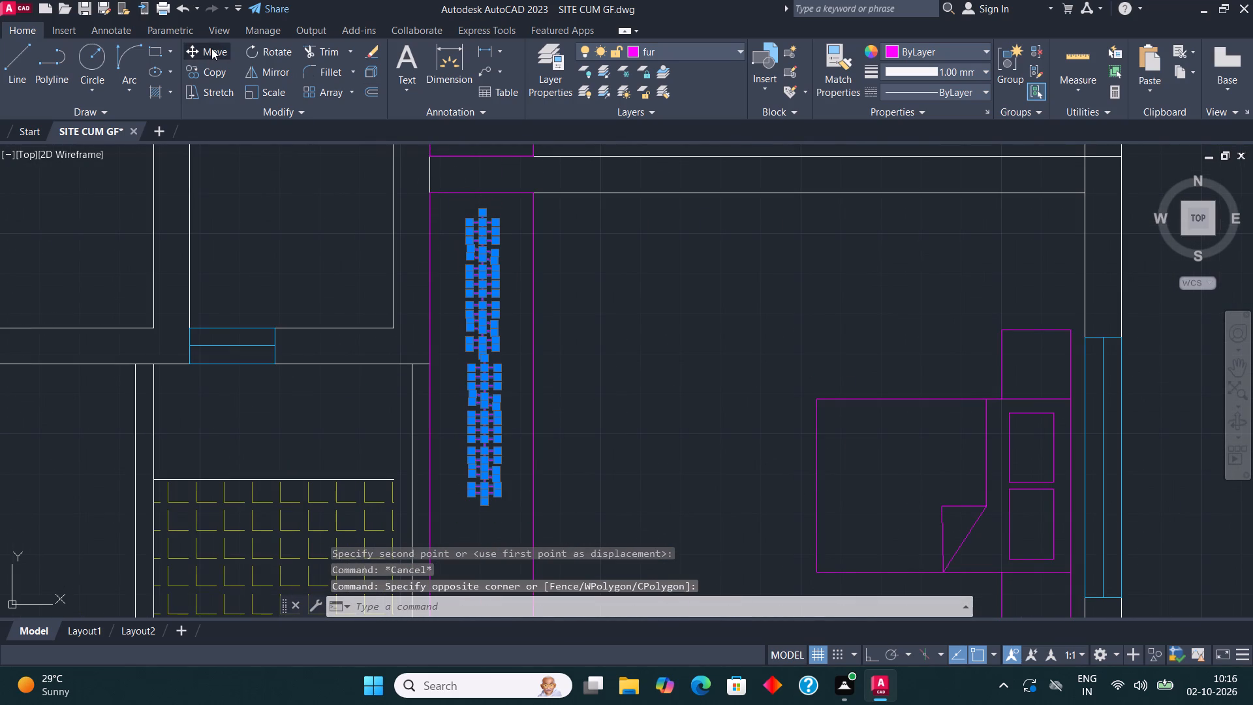
scroll(550, 300, "down", 1)
left_click(506, 331)
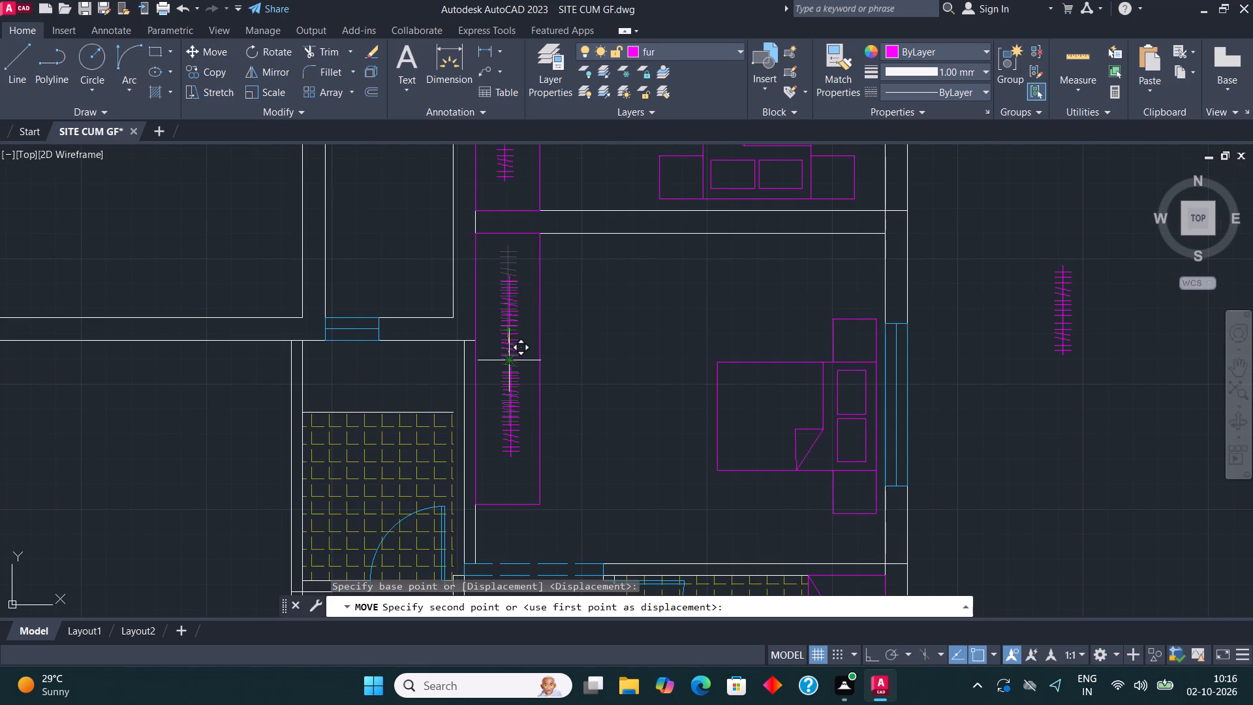
left_click(507, 360)
key("Escape")
Copy the lower hanger symbol from the wardrobe north of the east bathroom into the southeast bedroom's wardrobe.
scroll(374, 317, "down", 3)
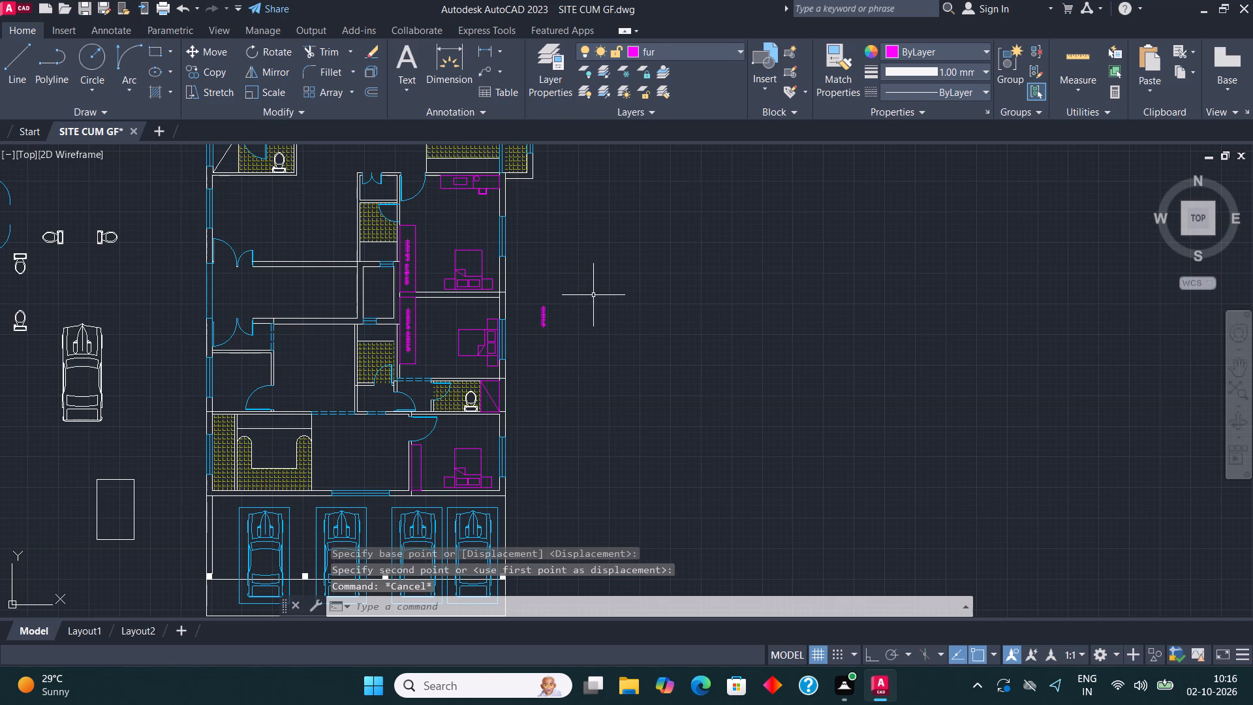
scroll(503, 345, "down", 2)
middle_click_drag(511, 358, 611, 371)
scroll(594, 407, "up", 2)
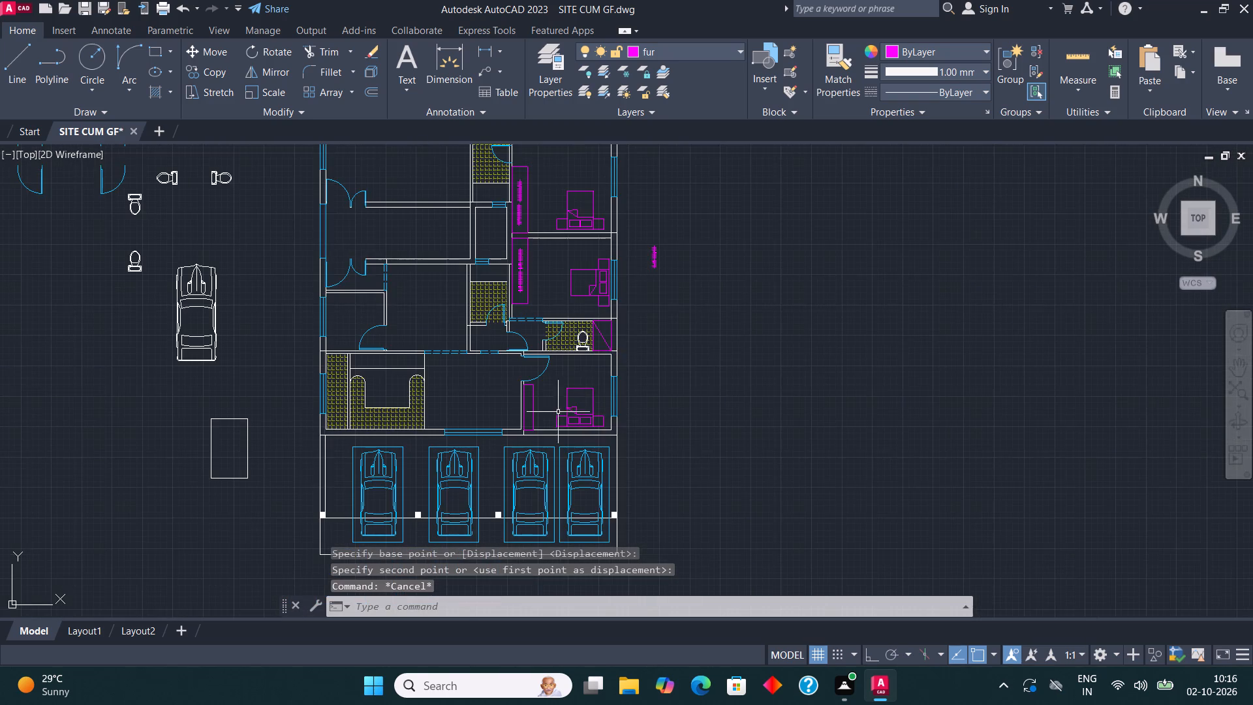
middle_click_drag(519, 211, 526, 261)
scroll(521, 332, "up", 4)
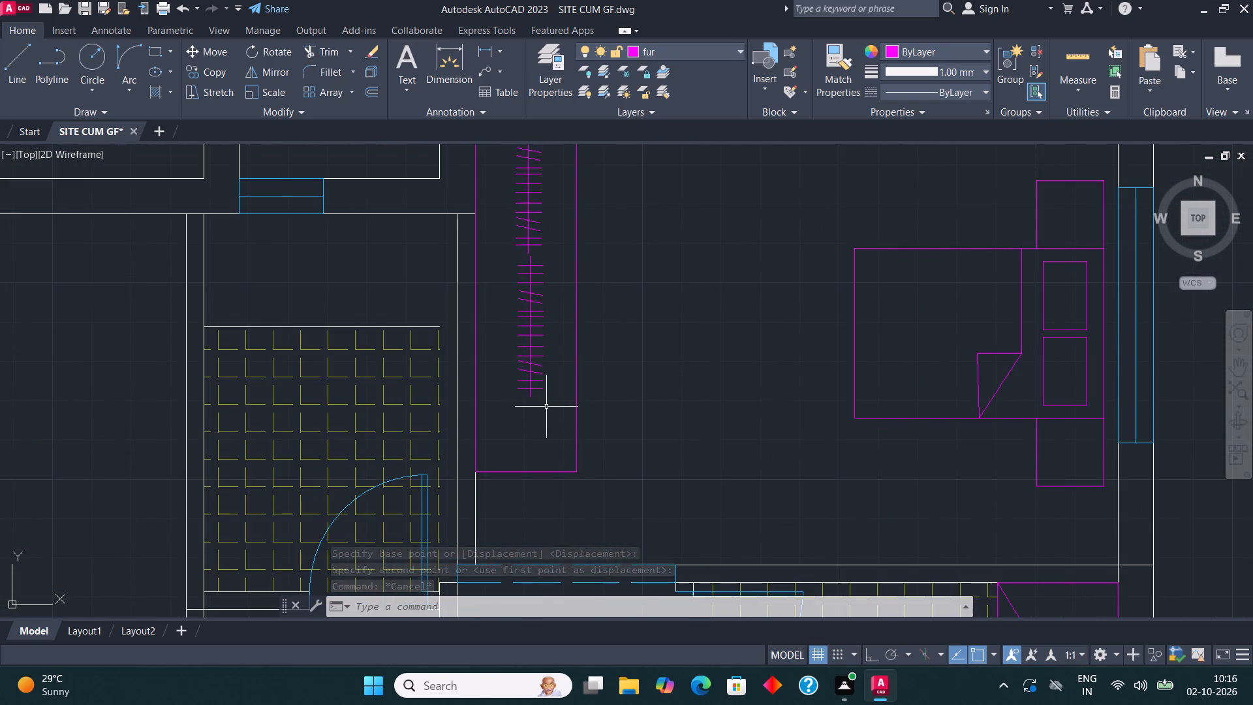
left_click(546, 407)
left_click(508, 263)
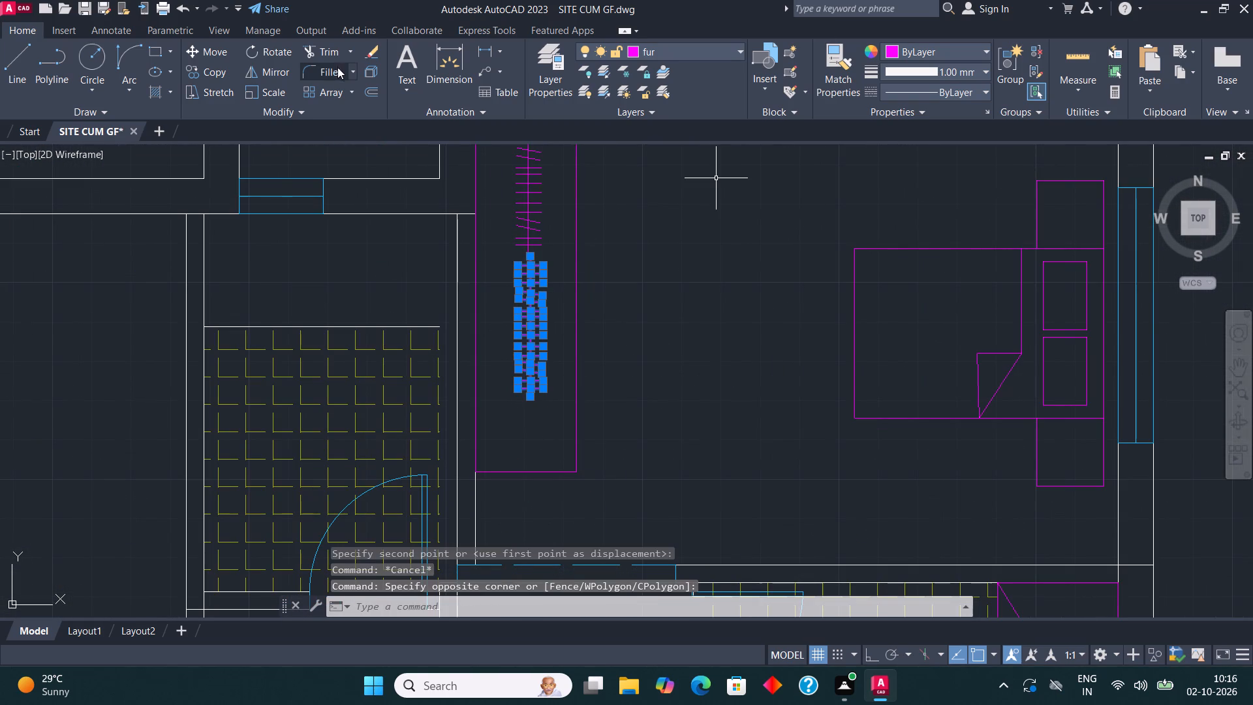
left_click(213, 73)
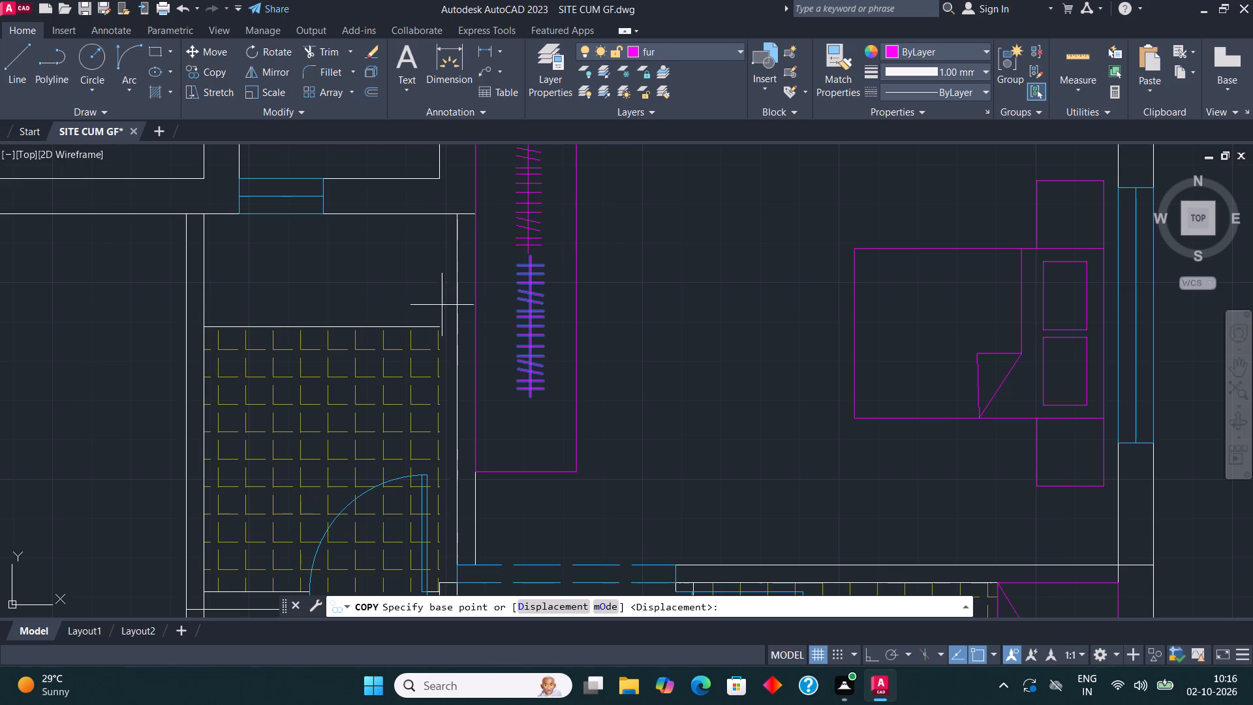
left_click(504, 338)
scroll(500, 289, "down", 2)
scroll(510, 411, "down", 2)
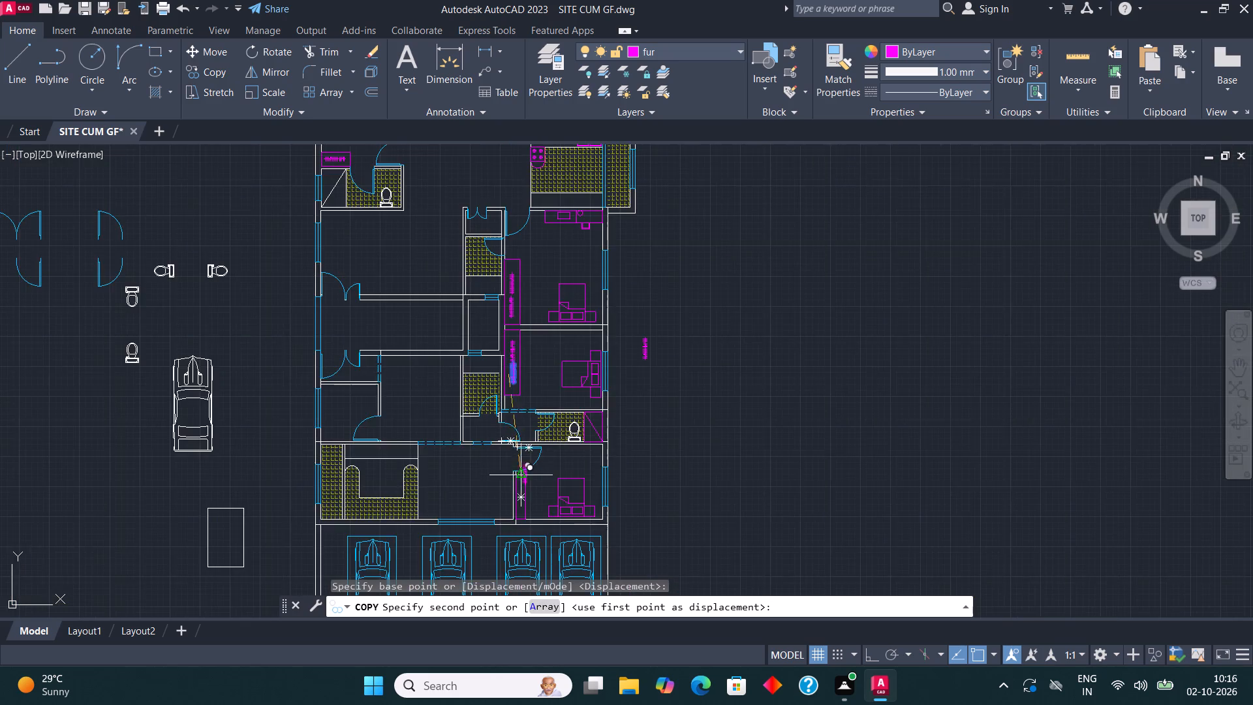
scroll(519, 493, "up", 4)
left_click(488, 520)
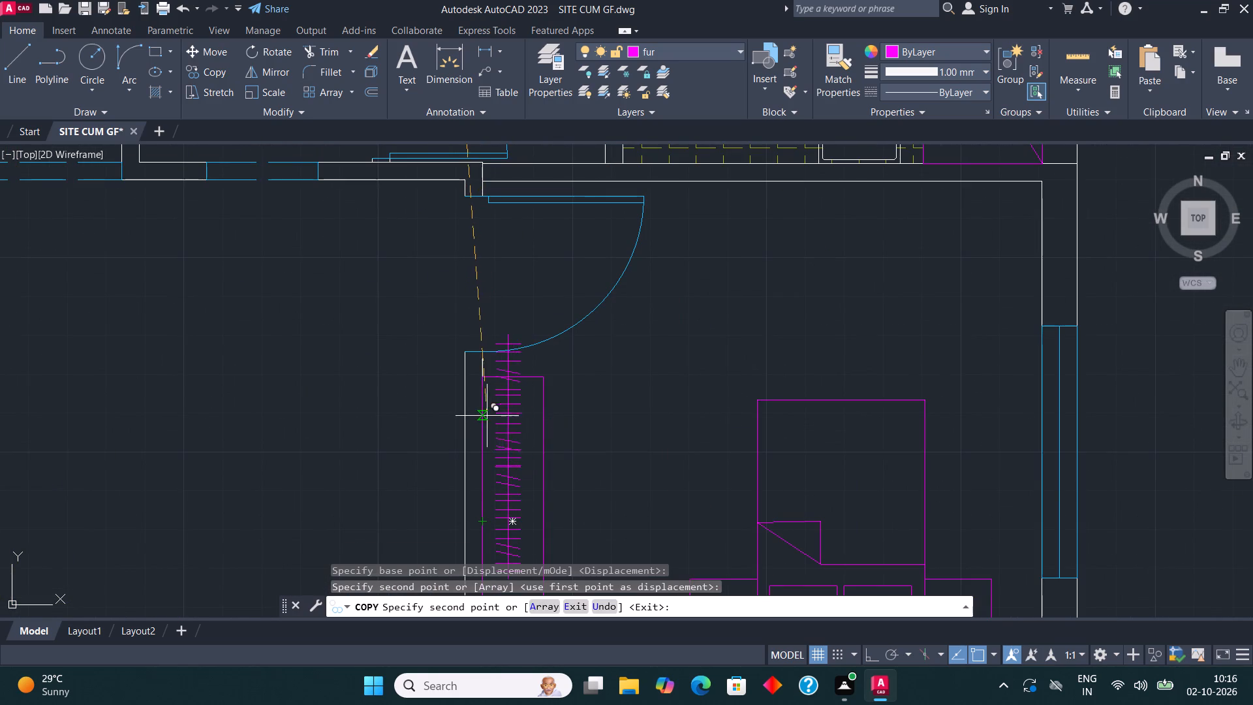
key("Escape")
Draw a sink outline rectangle on the southwest kitchen's north counter, spanning from the wall to the counter's front edge.
scroll(486, 428, "down", 5)
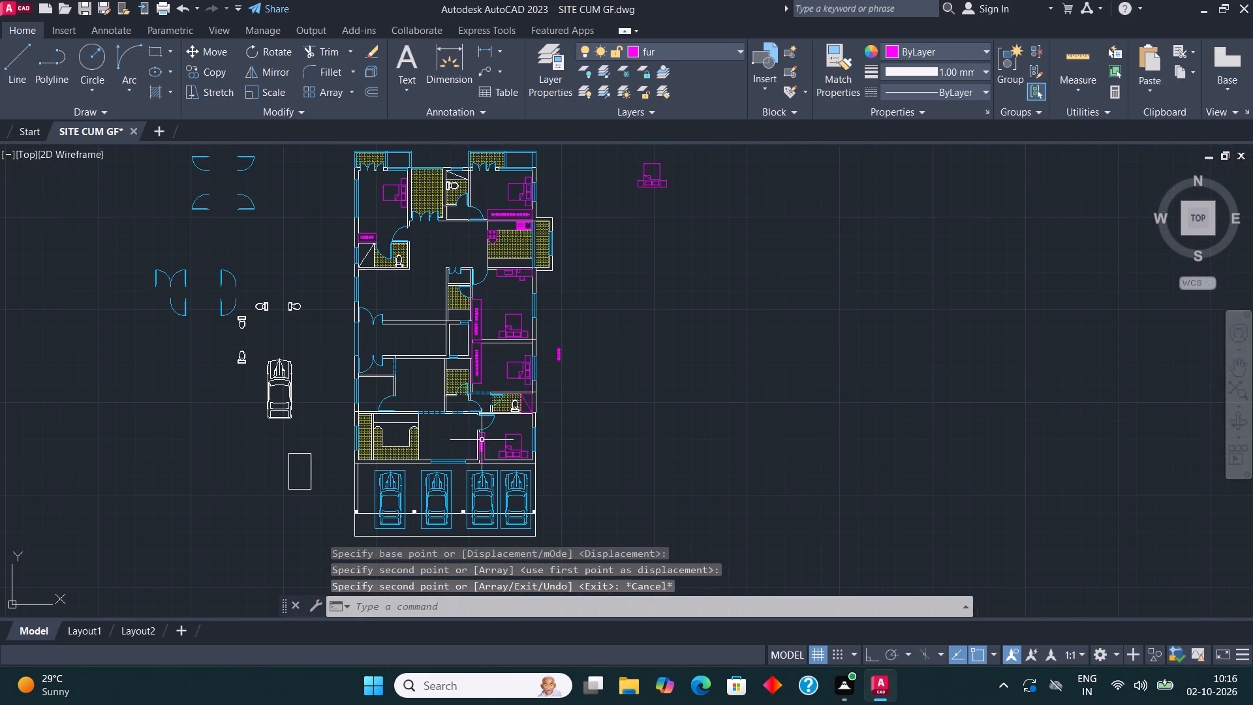
middle_click_drag(438, 448, 474, 468)
scroll(467, 468, "up", 3)
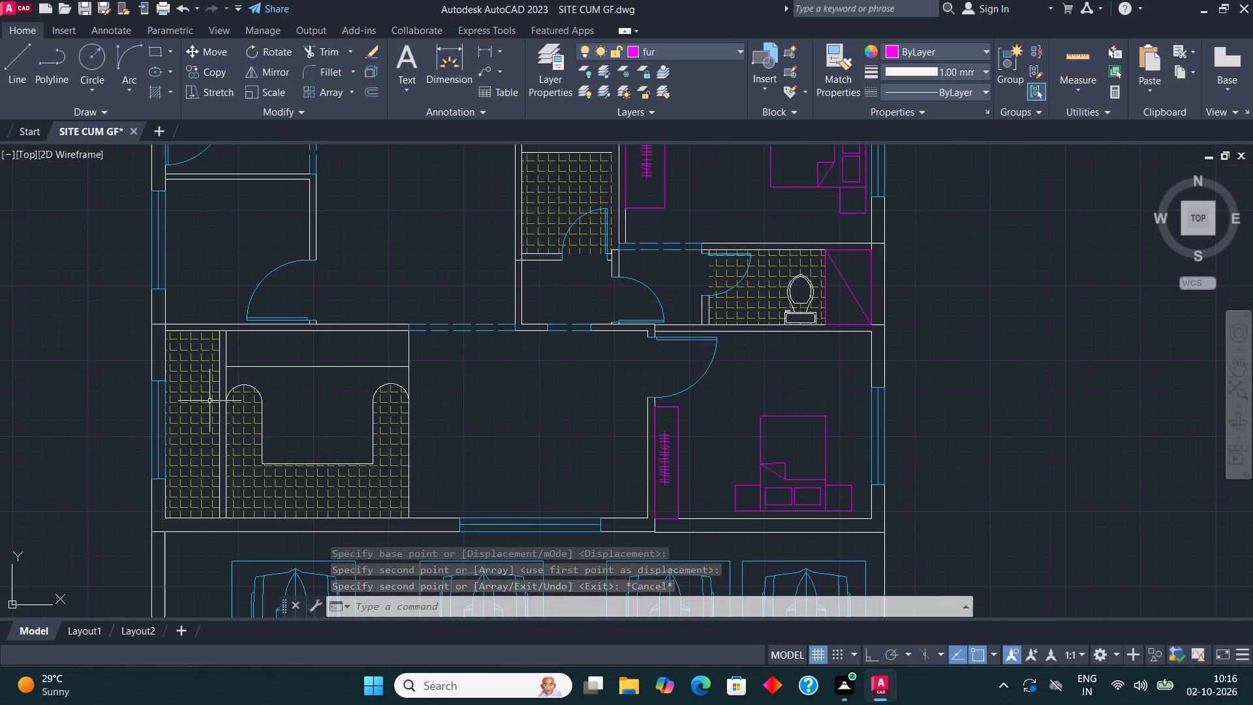
middle_click_drag(193, 388, 321, 417)
scroll(360, 399, "up", 2)
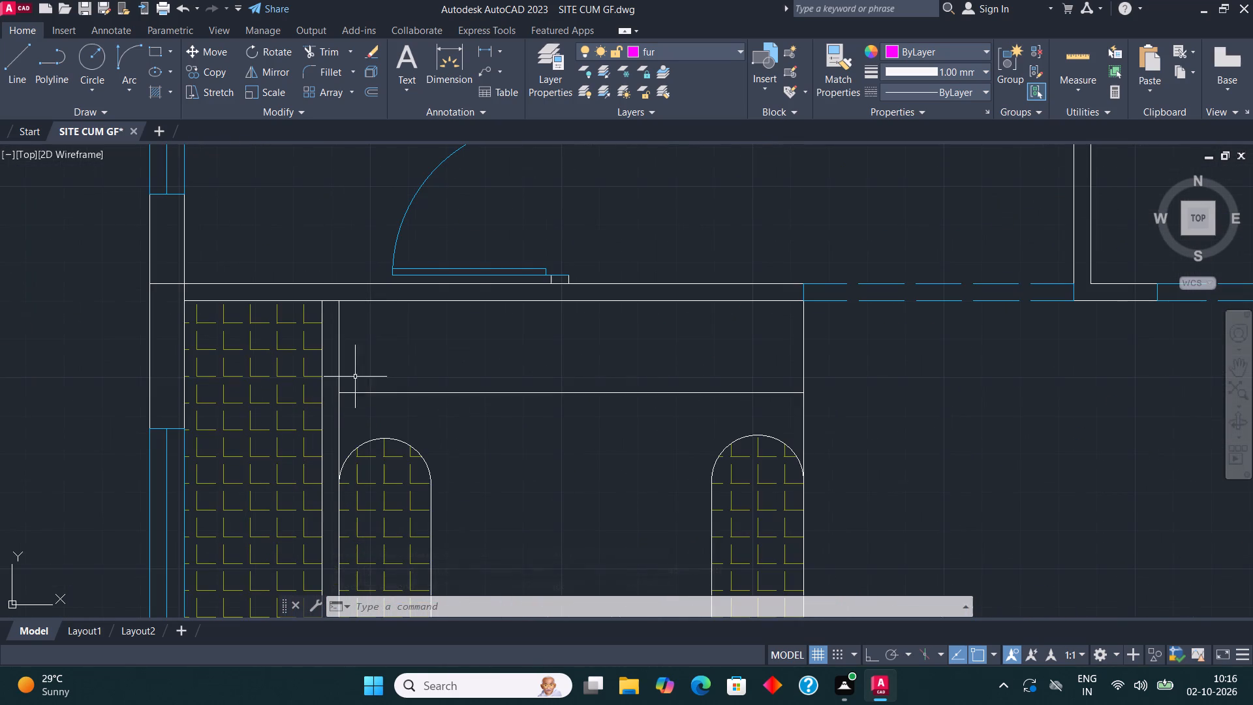
left_click(155, 50)
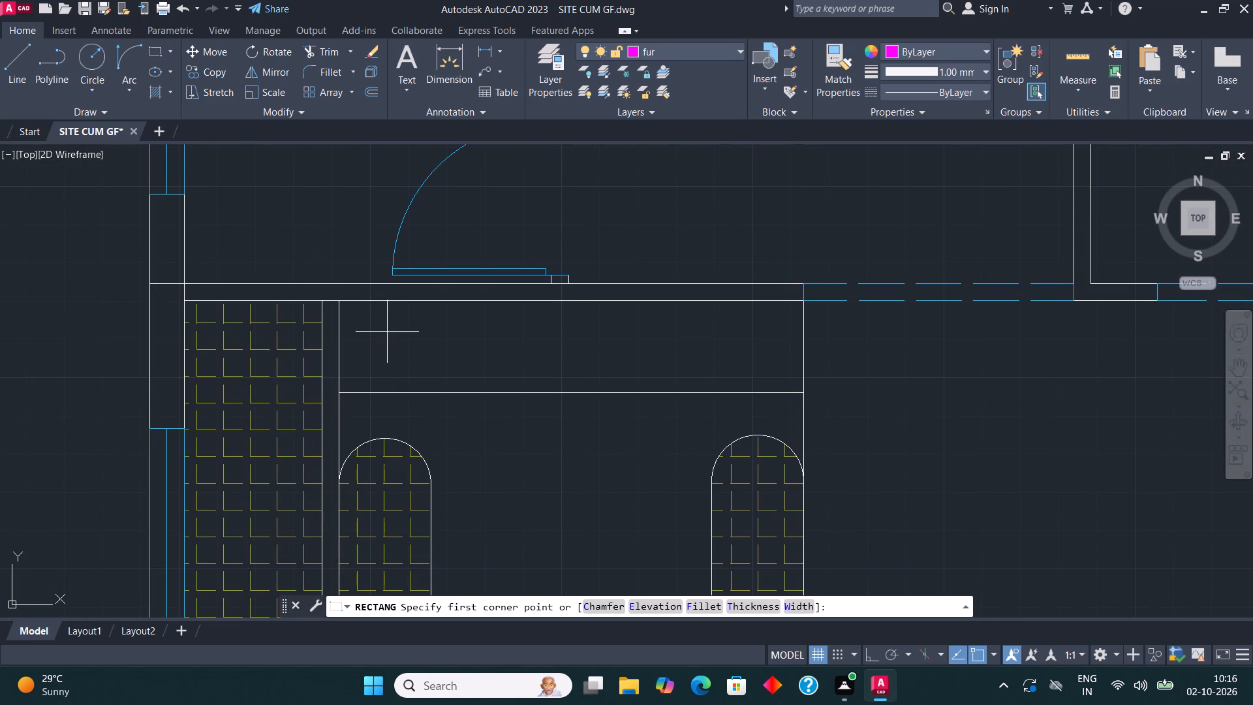
left_click(394, 302)
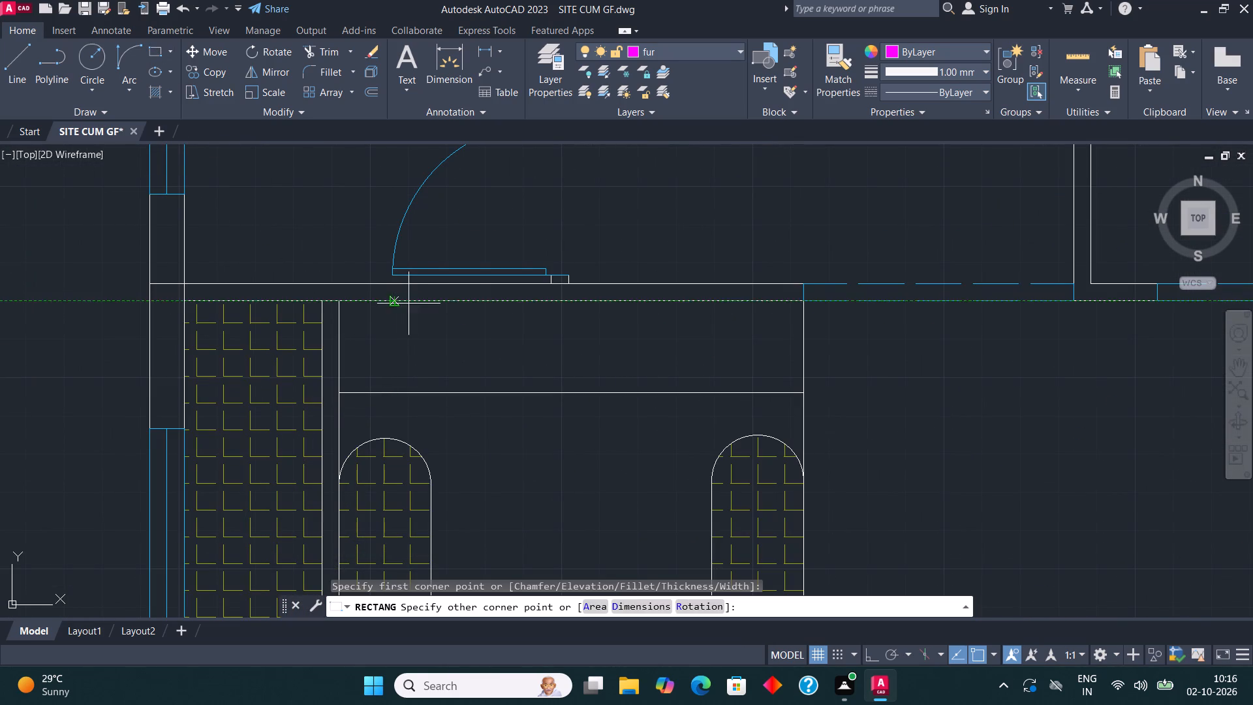
left_click(593, 392)
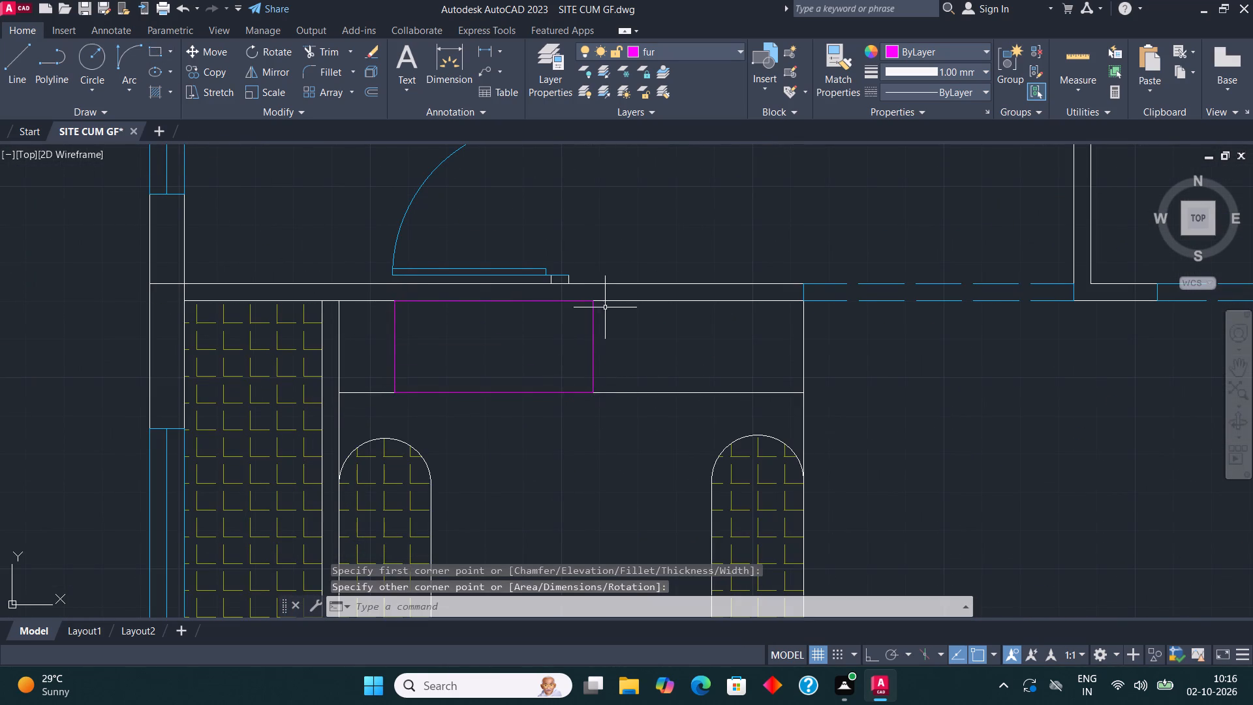
Divide the sink rectangle into two halves with a vertical line from the midpoint of its upper edge to its lower edge.
scroll(604, 305, "up", 1)
middle_click_drag(600, 309, 582, 334)
scroll(490, 396, "up", 1)
left_click(20, 65)
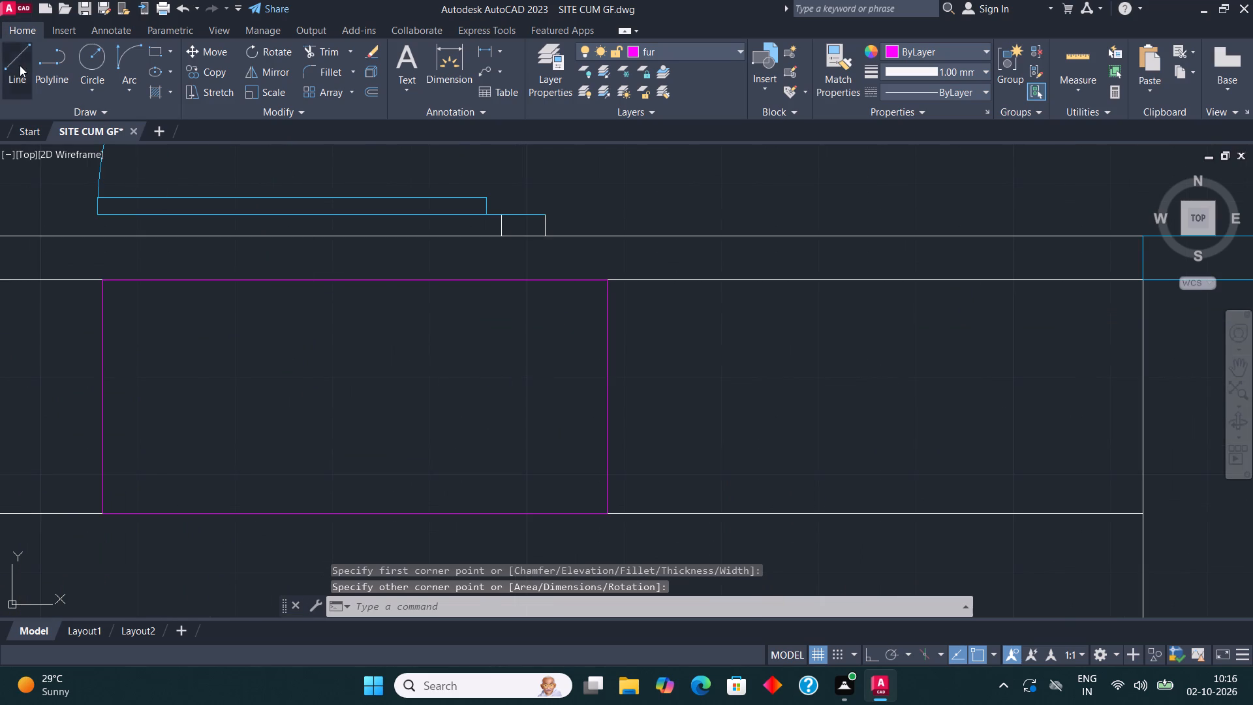
scroll(334, 411, "down", 1)
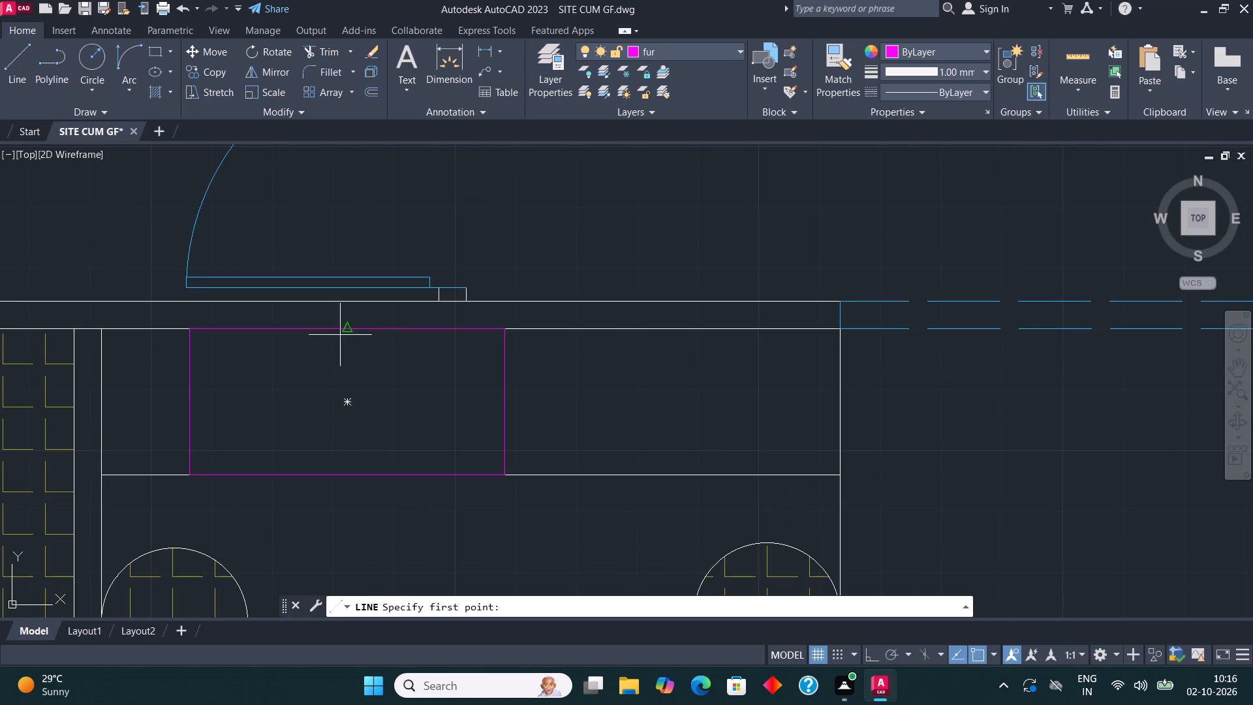
left_click(348, 330)
left_click(352, 474)
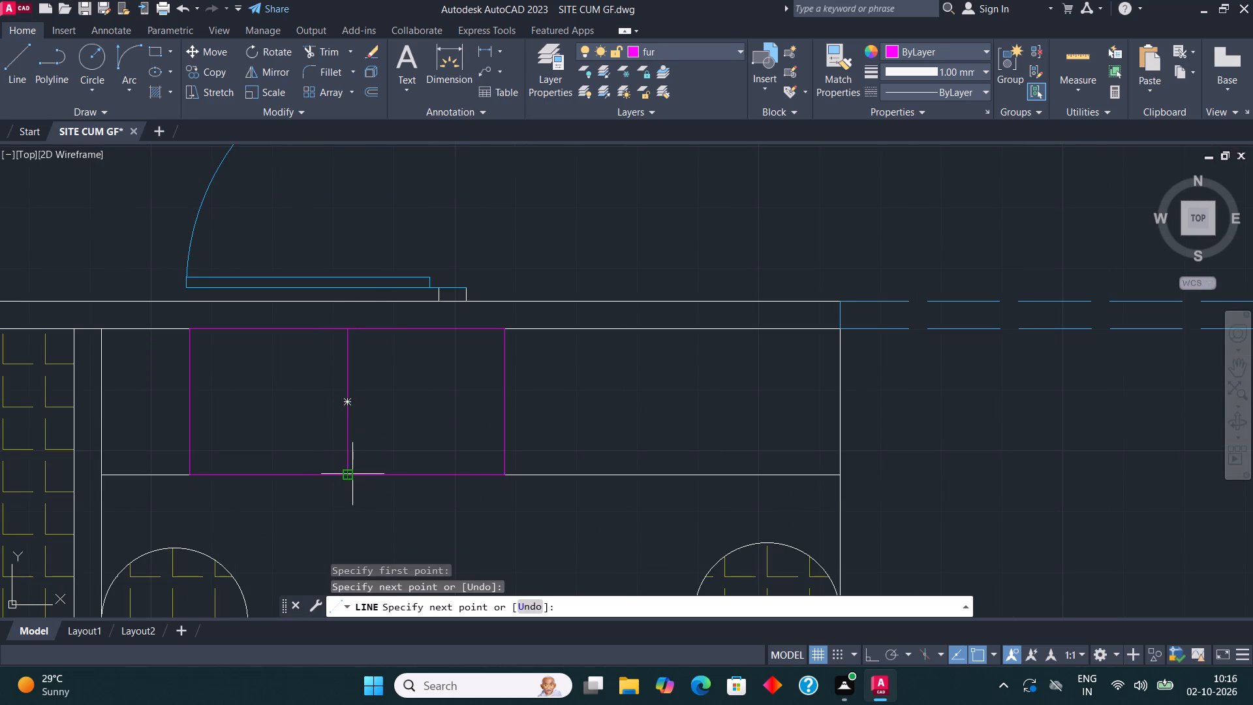
key("Escape")
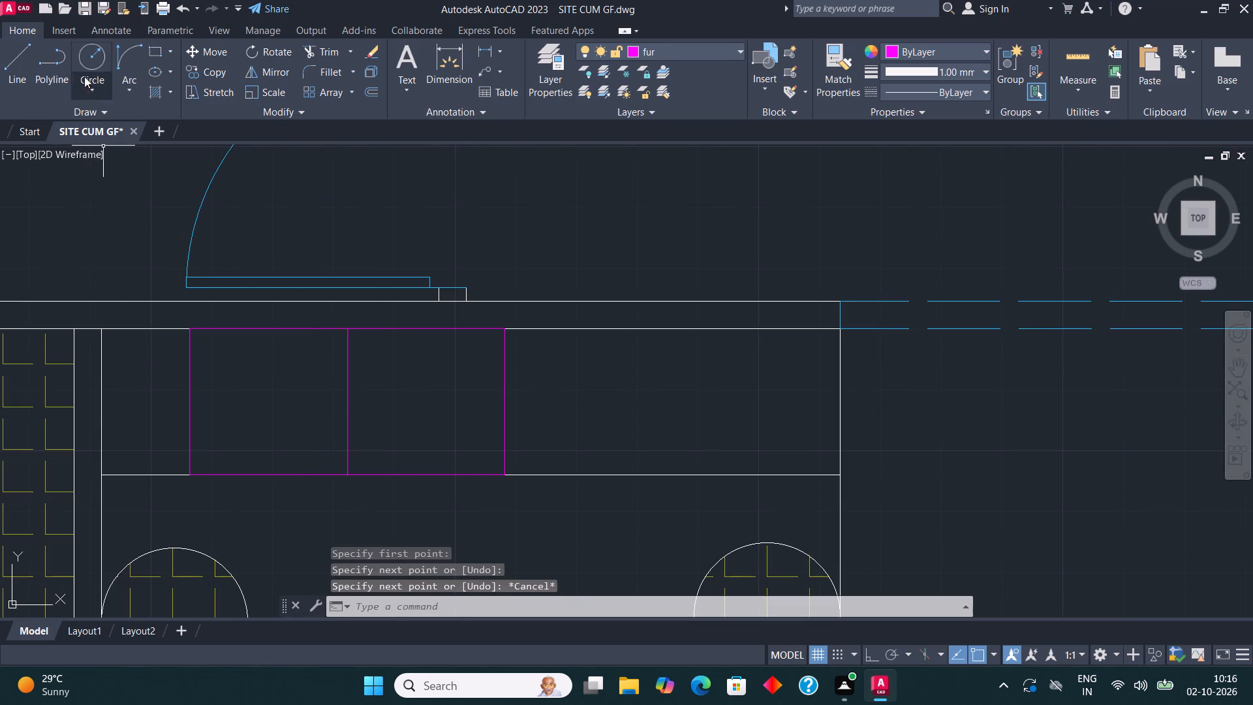
Draw a slightly inset rectangle inside the east half of the sink outline as the bowl.
left_click(156, 48)
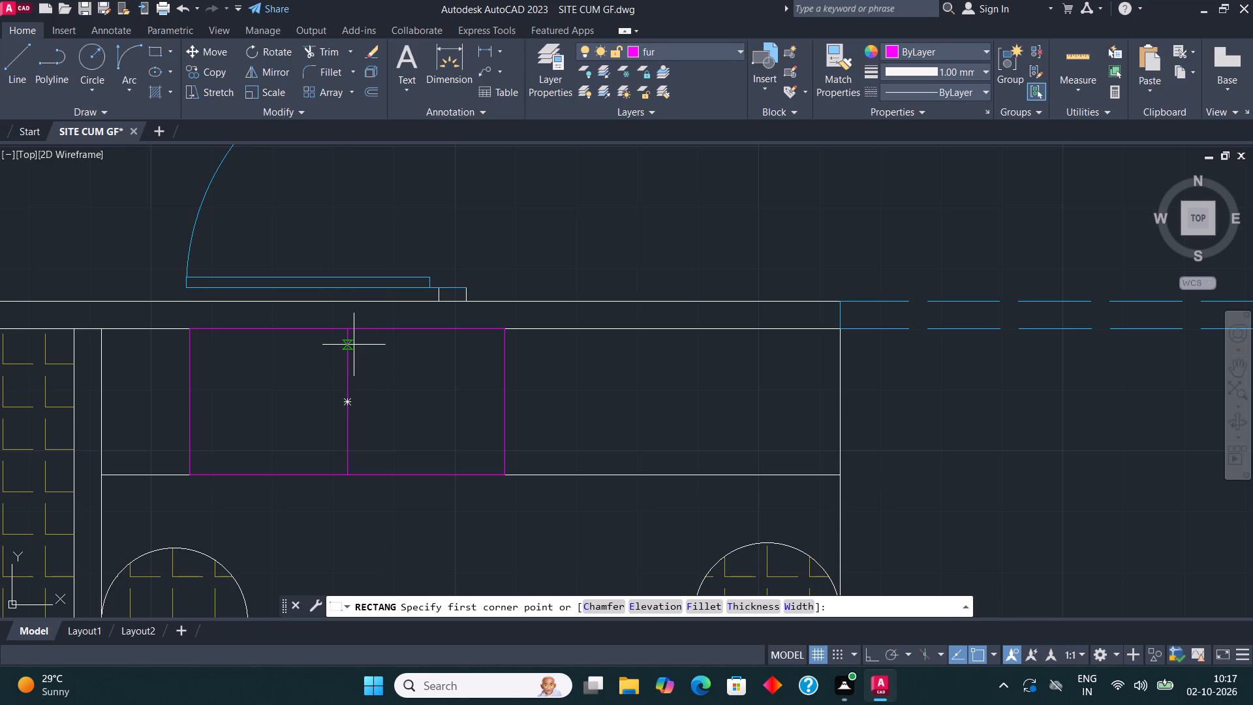
left_click(359, 341)
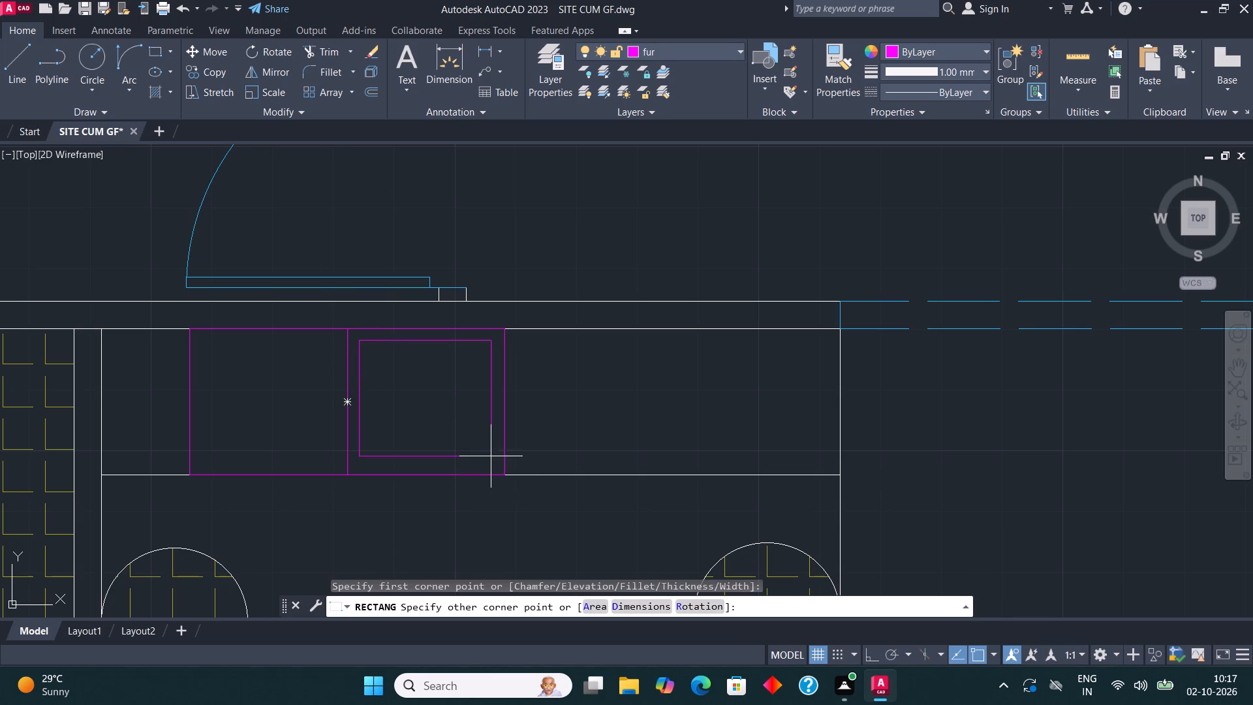
left_click(495, 465)
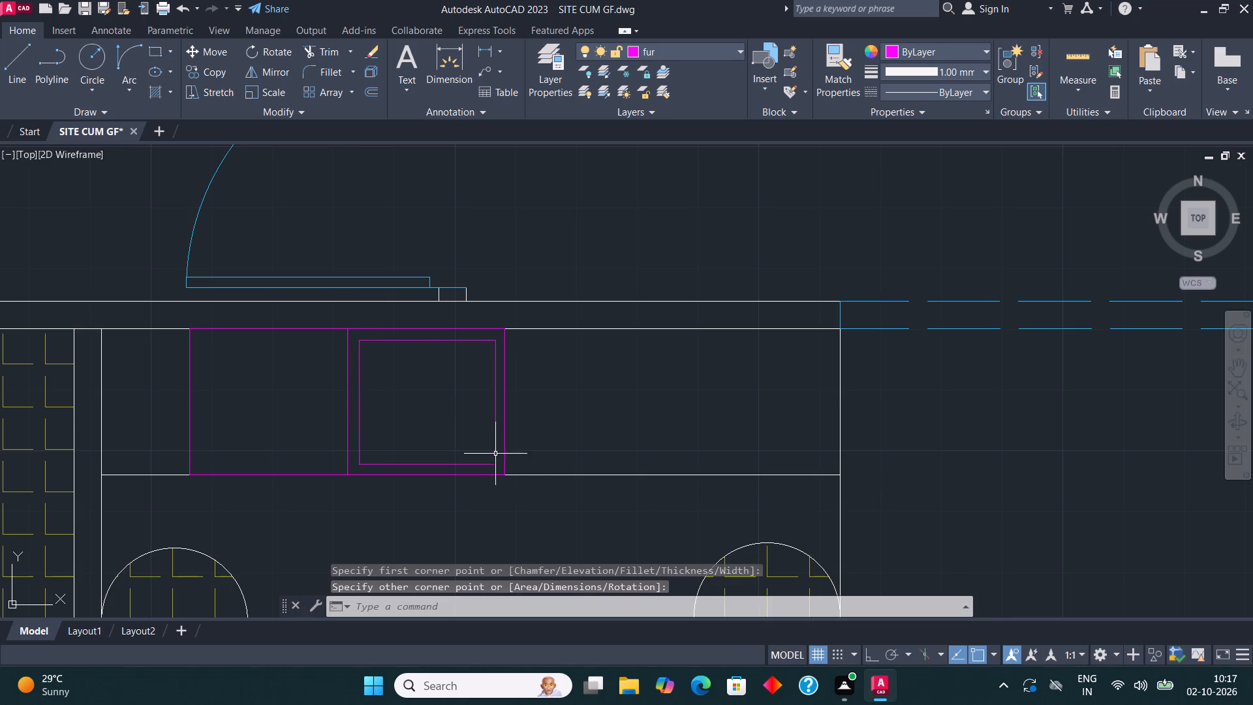
key("Escape")
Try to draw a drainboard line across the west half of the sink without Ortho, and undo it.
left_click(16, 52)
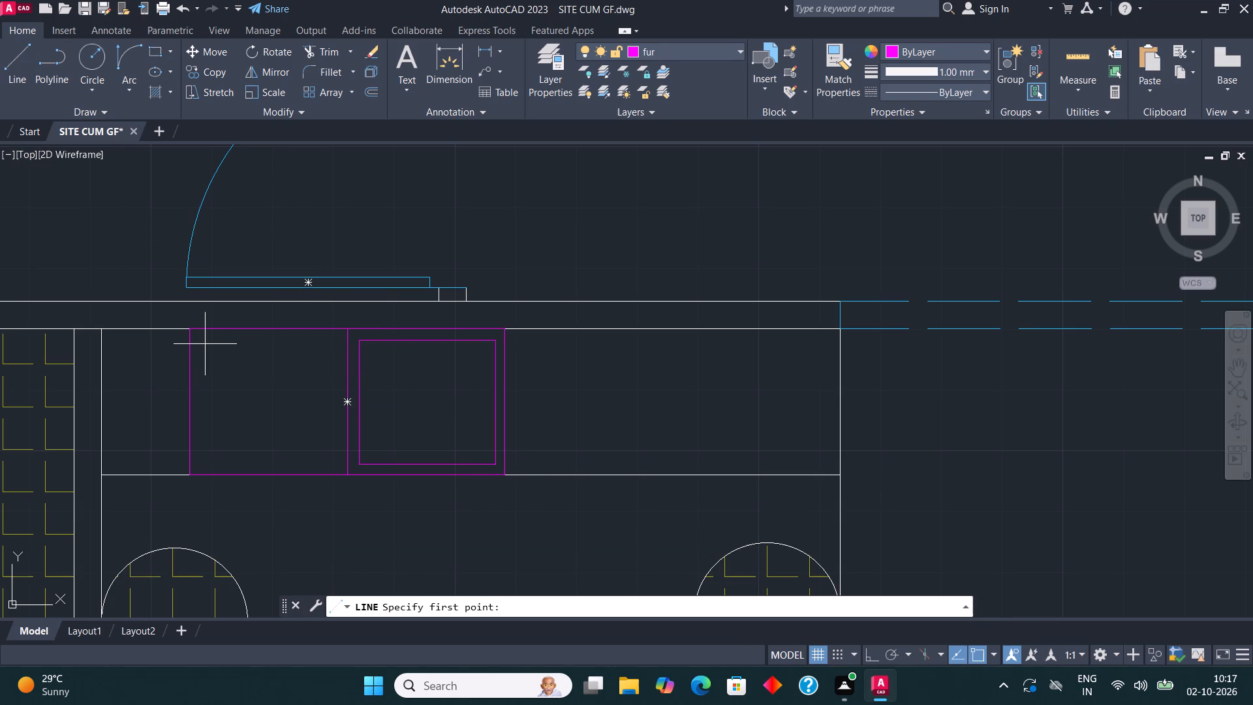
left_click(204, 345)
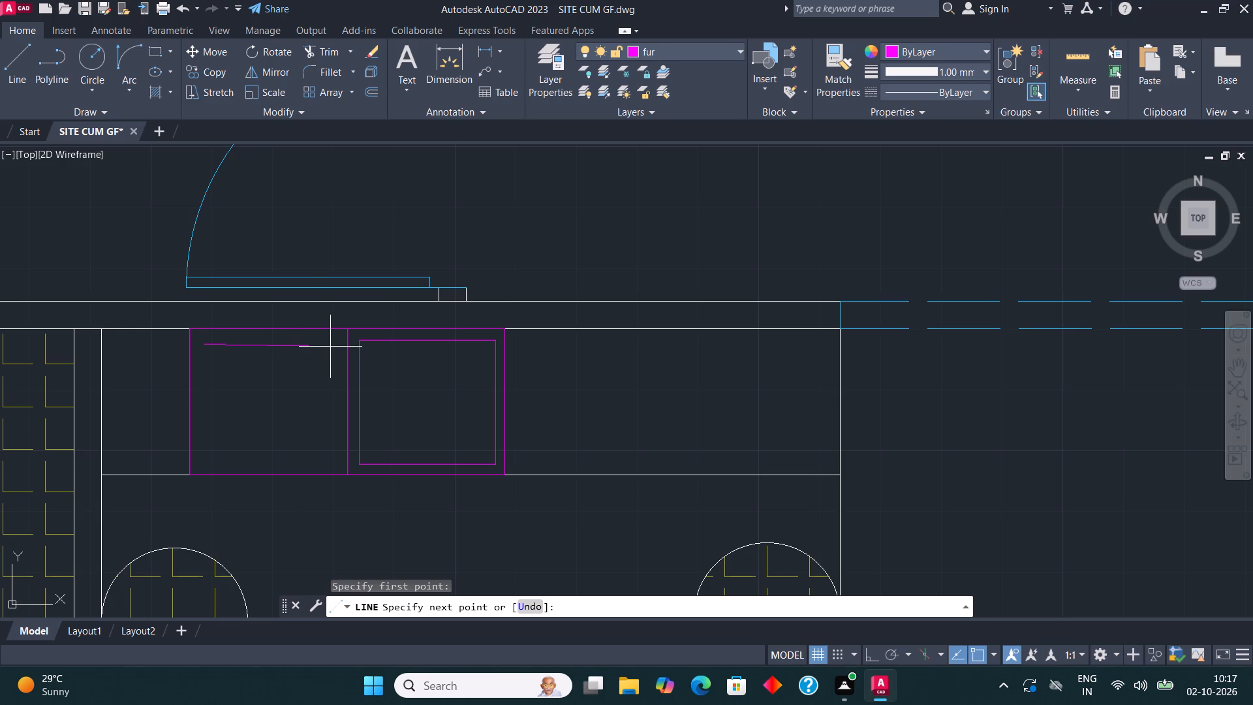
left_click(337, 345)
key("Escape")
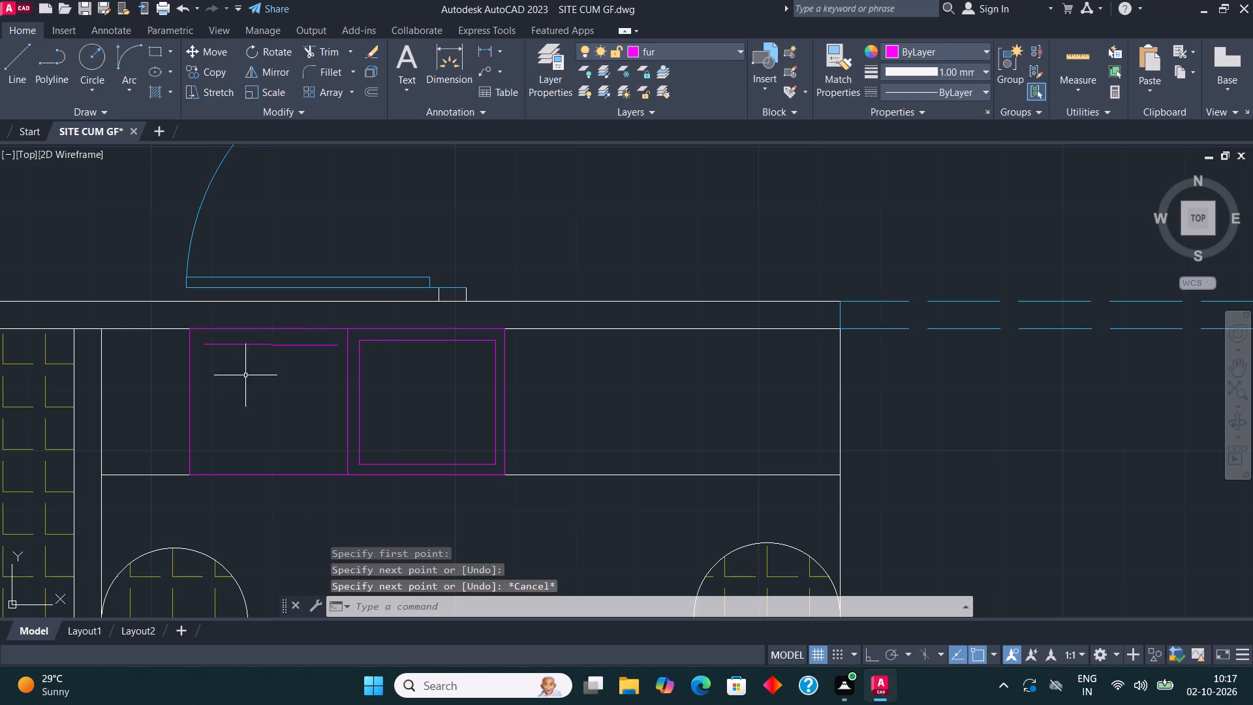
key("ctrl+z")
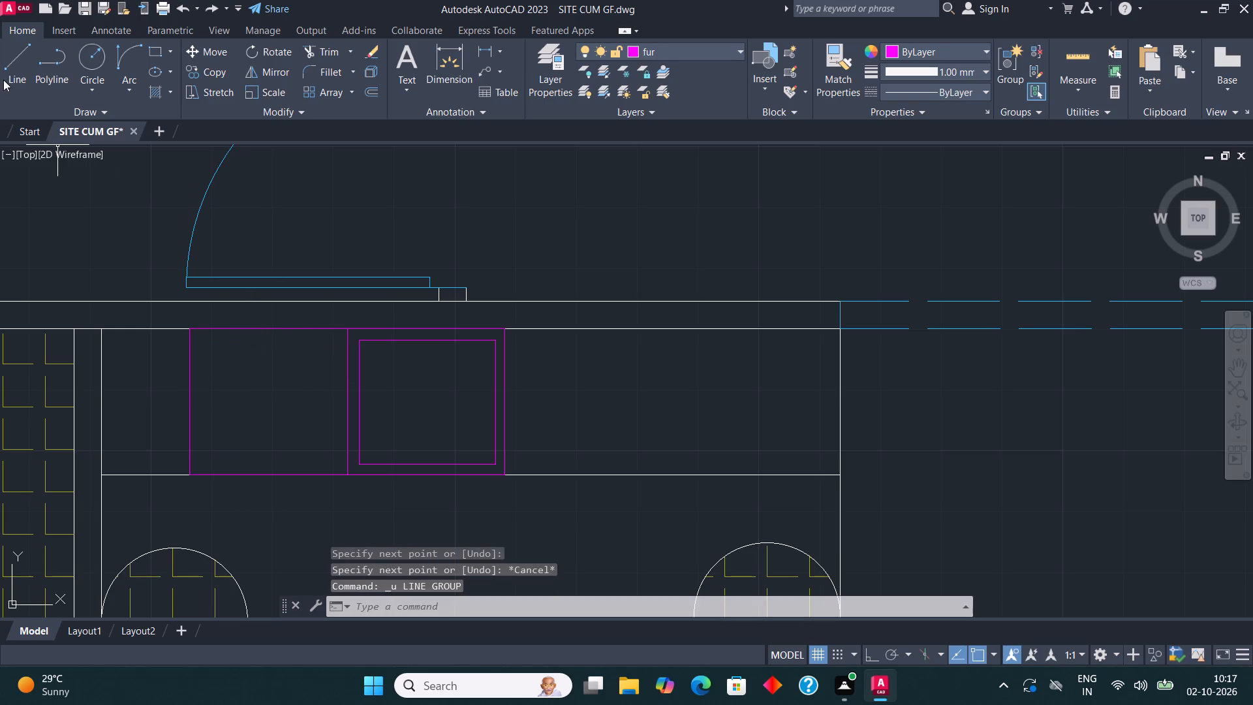
With Ortho on, draw a horizontal drainboard line near the upper edge of the sink's west half, short of both sides.
left_click(6, 72)
key("F8")
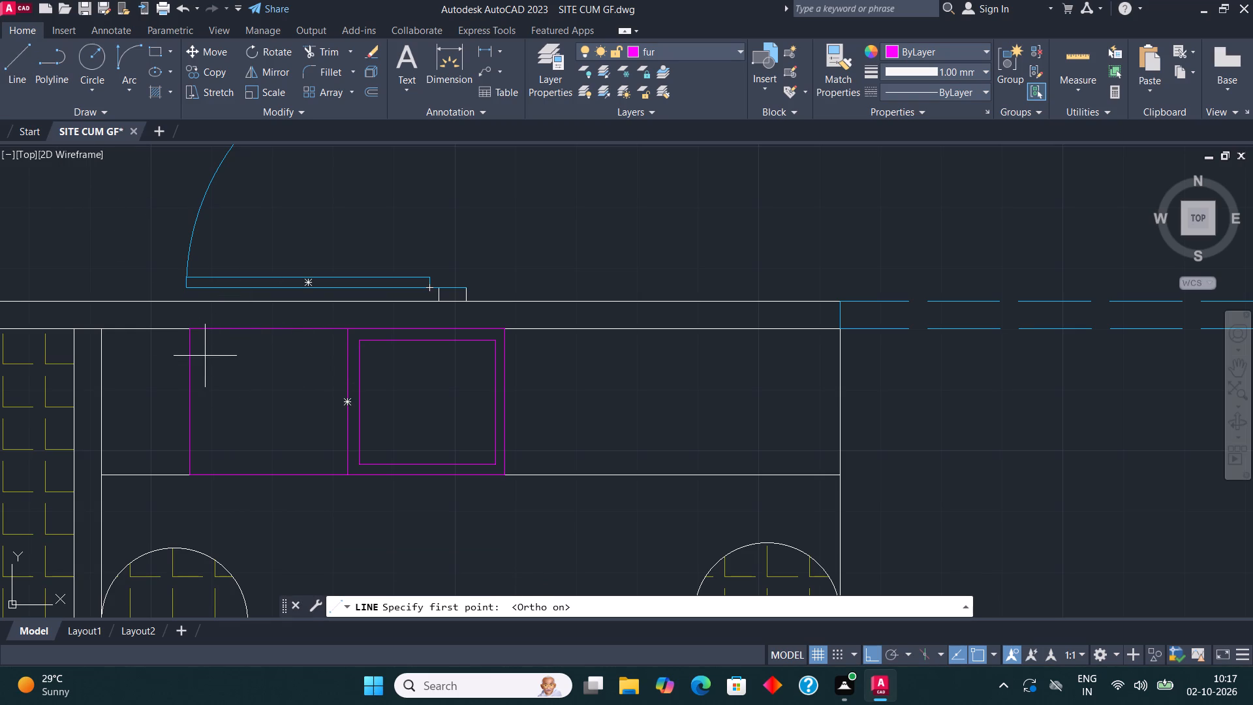
left_click(205, 354)
left_click(332, 354)
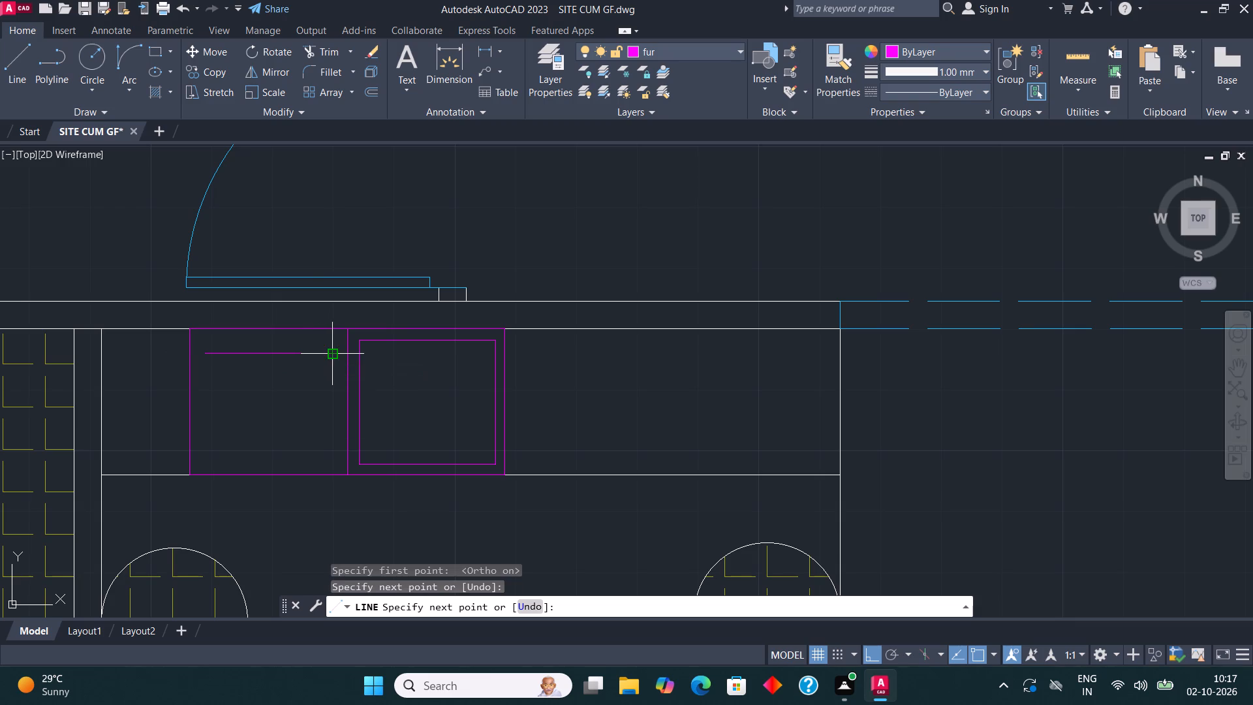
key("space")
Copy the drainboard line straight down four times at roughly even spacing to fill the sink's west half.
left_click(301, 351)
left_click(275, 369)
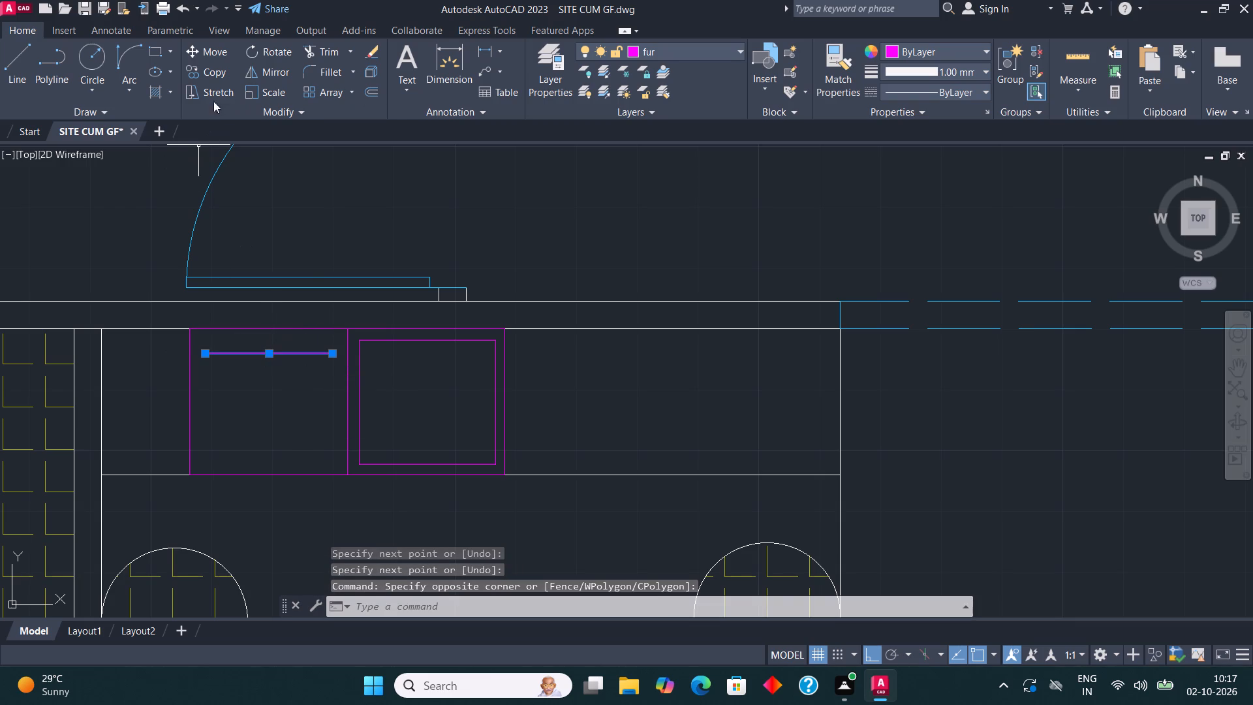
left_click(203, 76)
left_click(264, 353)
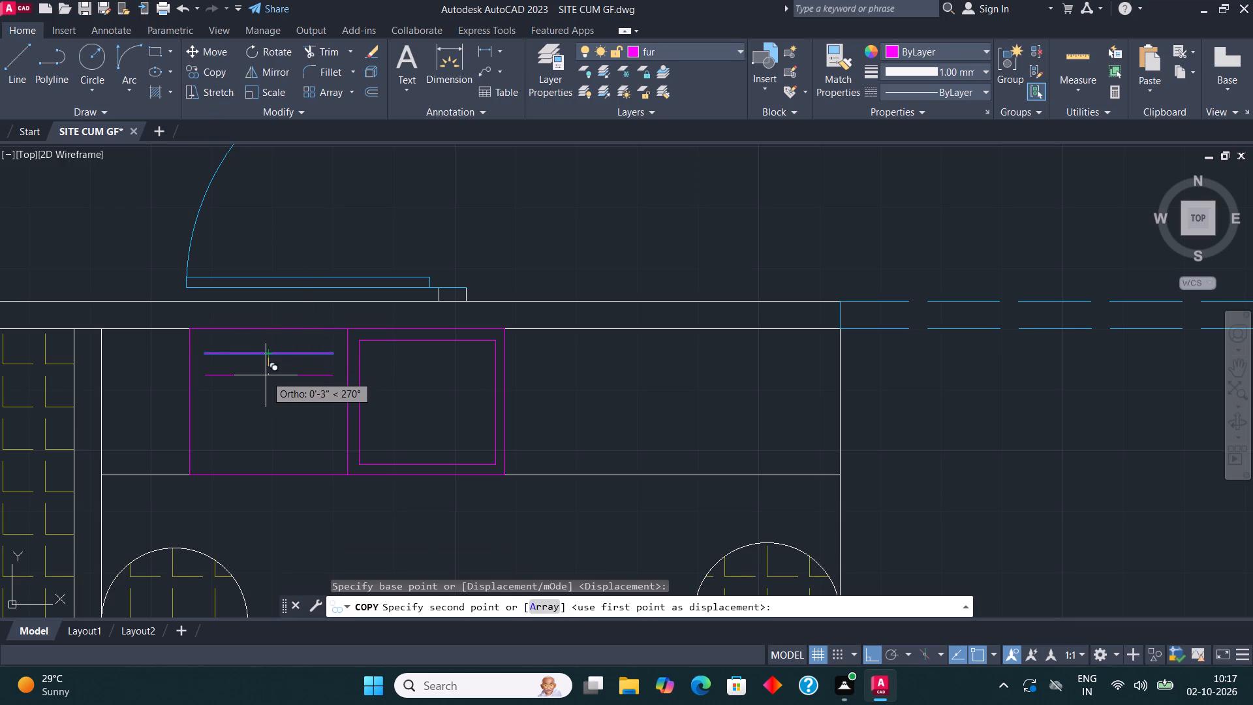
left_click(266, 375)
left_click(267, 398)
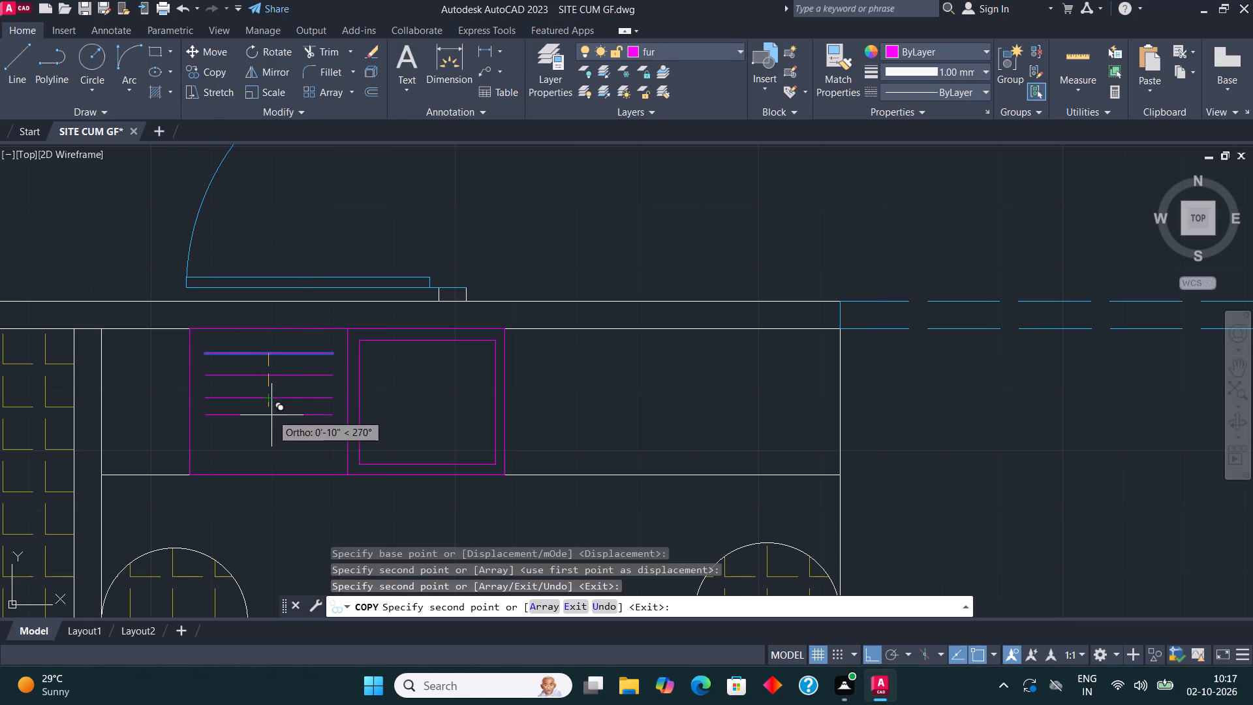
left_click(271, 424)
left_click(277, 448)
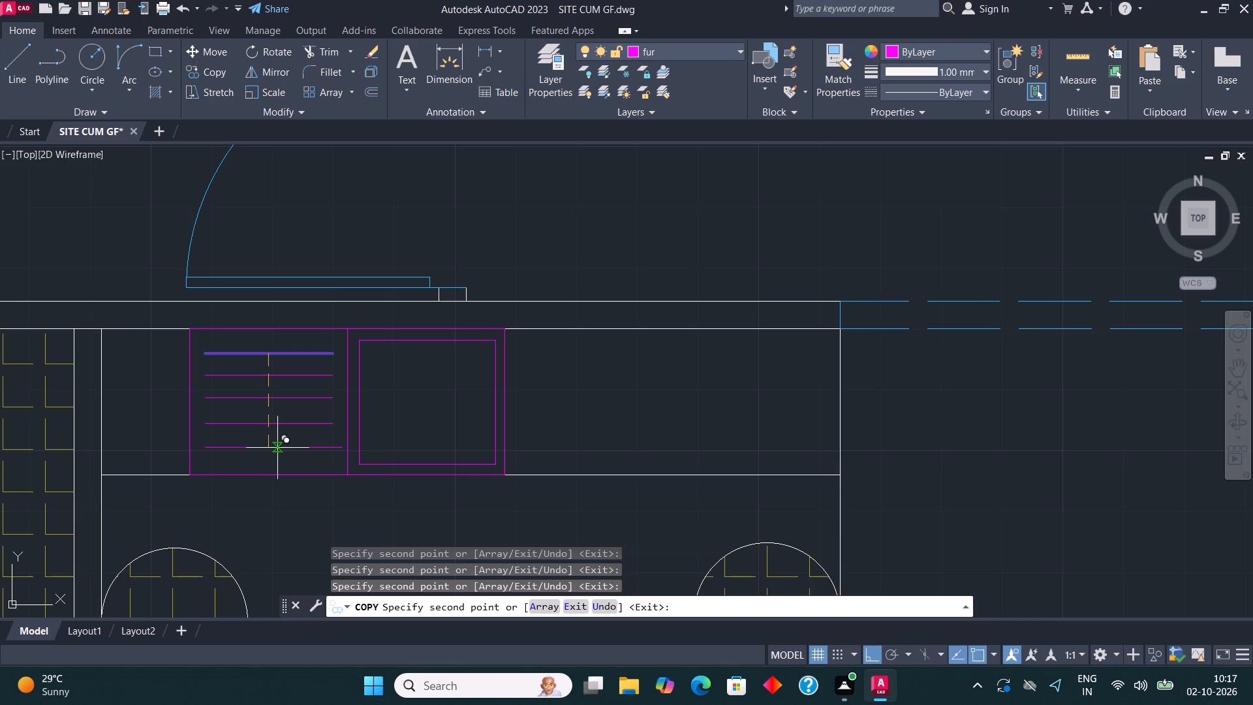
key("Escape")
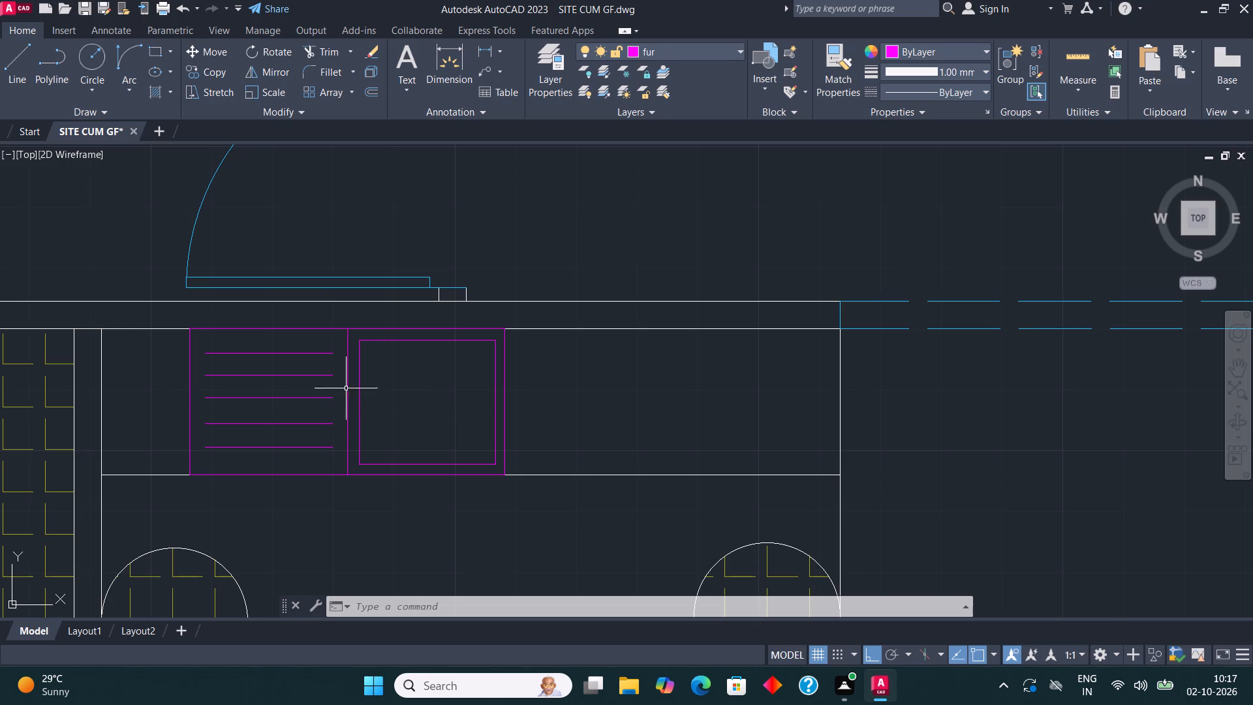
Remove the floor tile hatch covering the U-shaped kitchen counter with Trim.
scroll(367, 424, "down", 3)
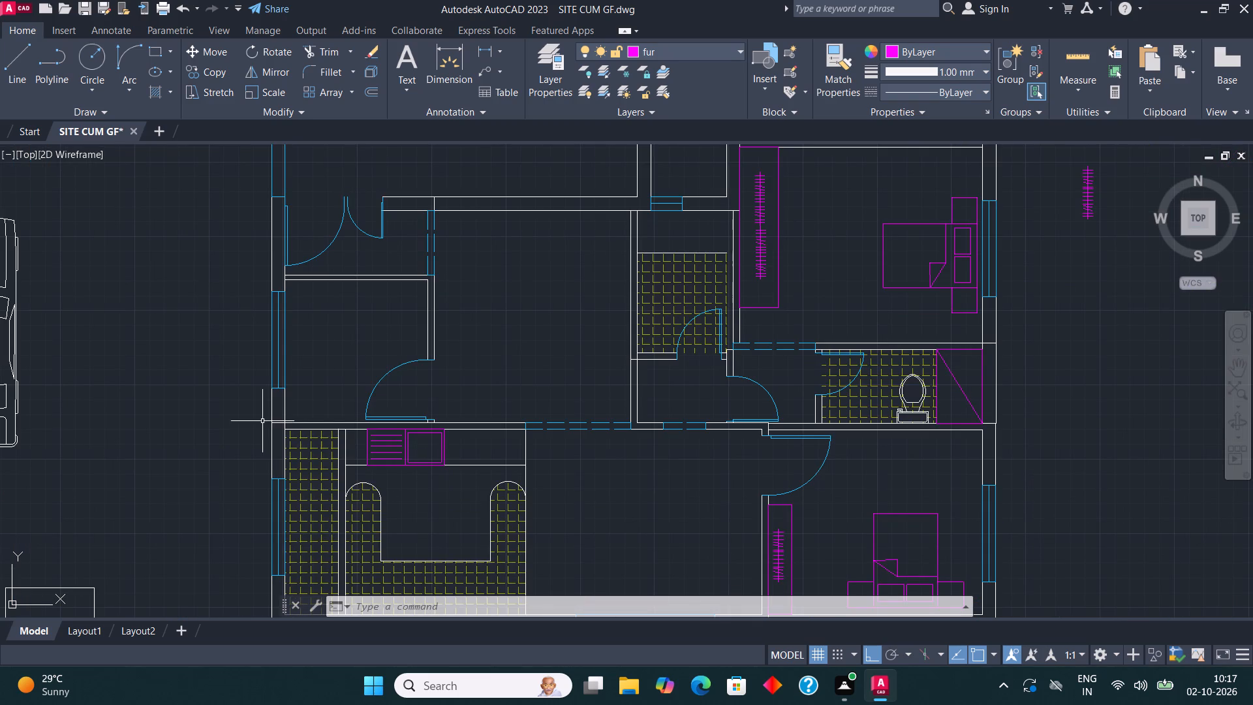
scroll(499, 439, "down", 1)
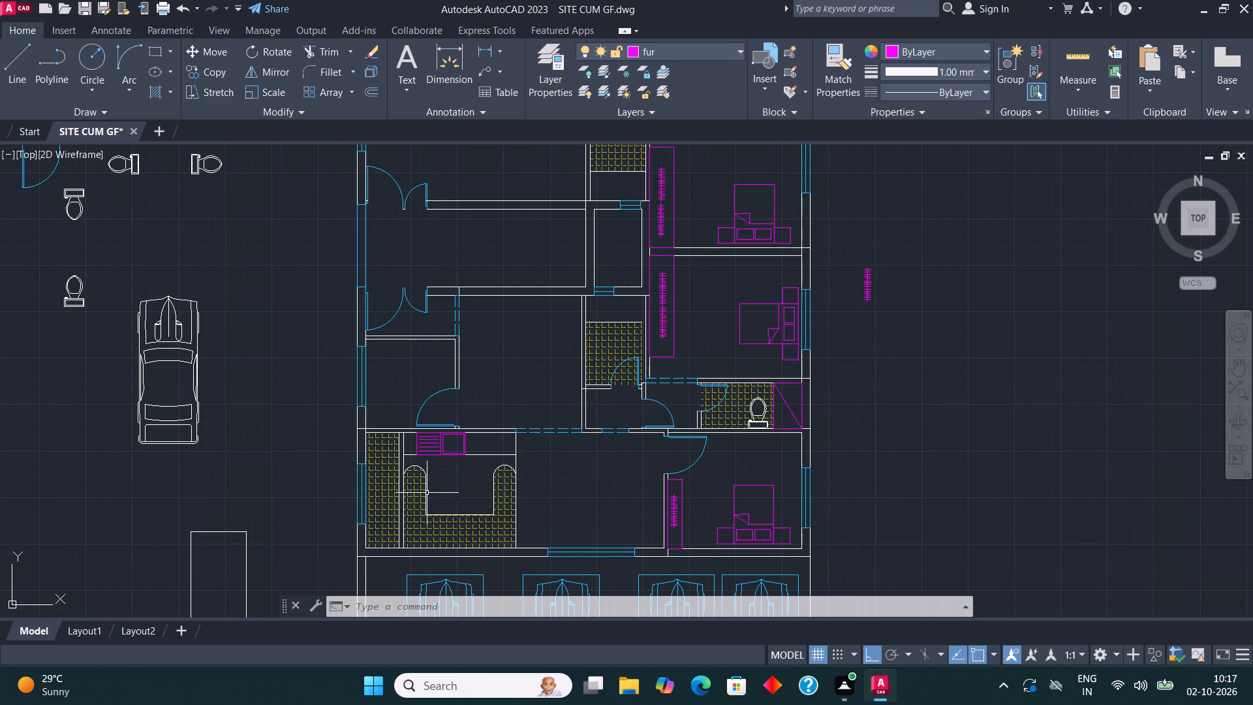
middle_click_drag(482, 473, 407, 499)
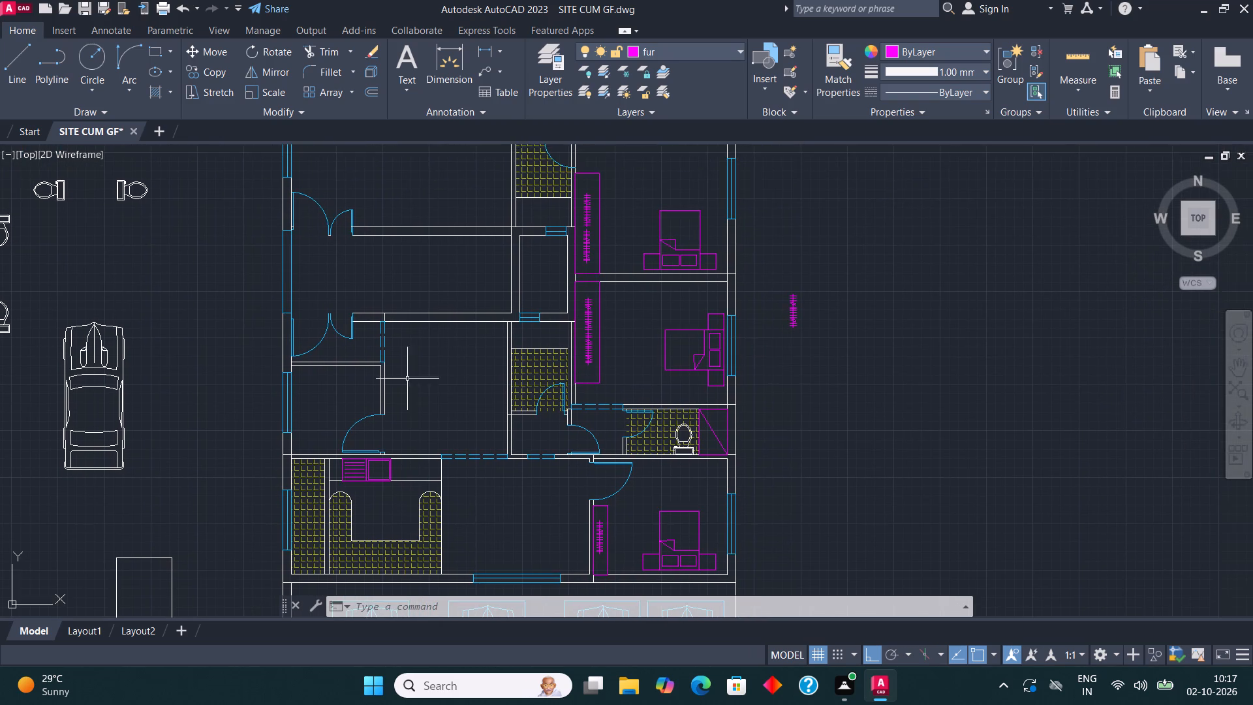
scroll(407, 374, "down", 2)
scroll(404, 447, "up", 3)
left_click(332, 52)
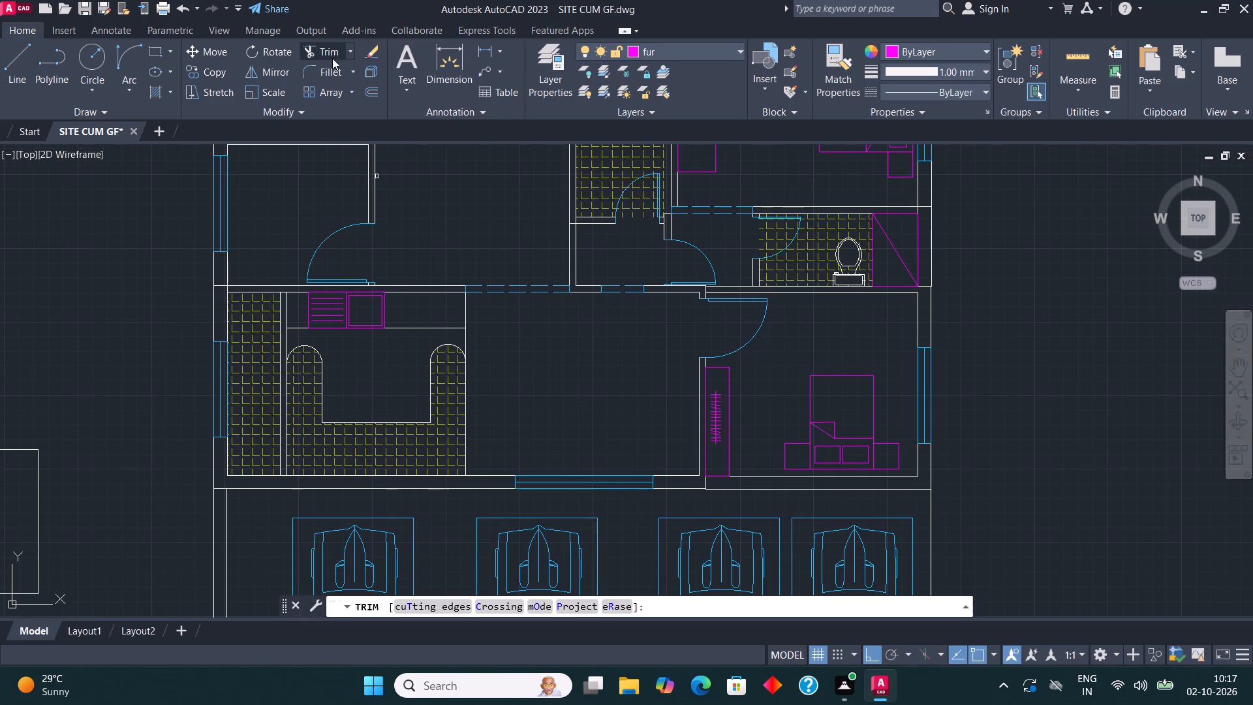
left_click(346, 449)
key("Escape")
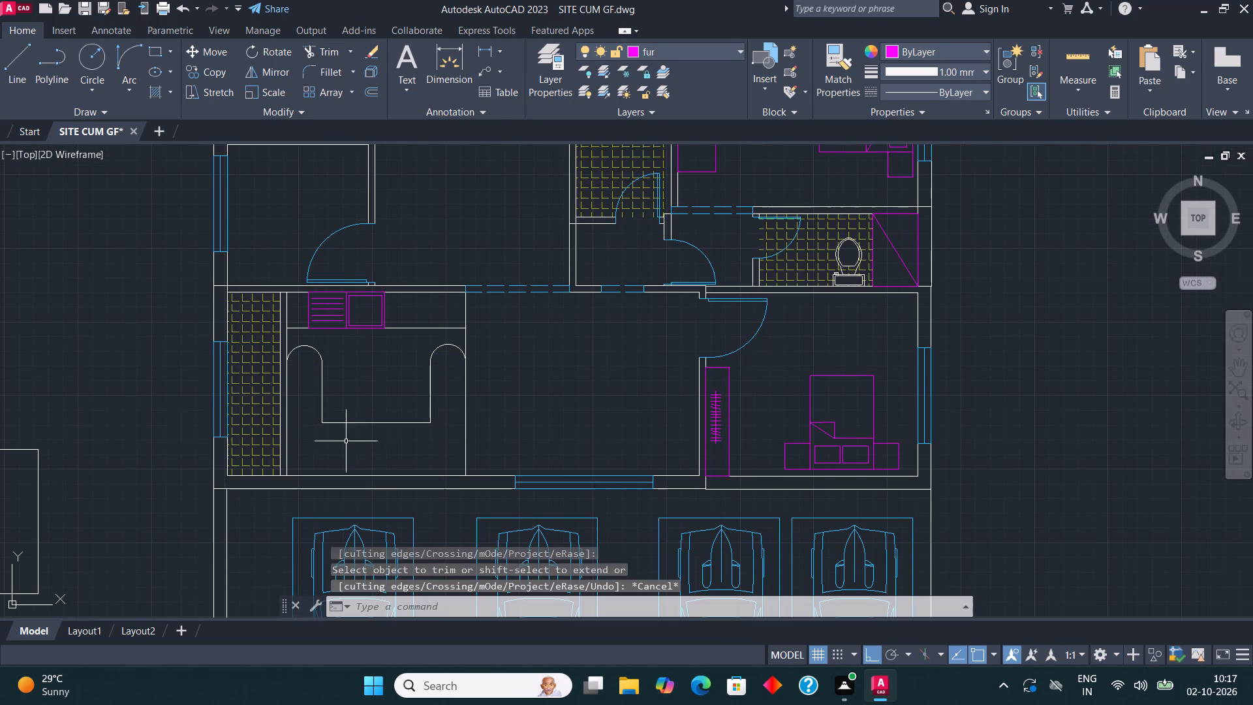
Draw a drain circle of about 1" radius inside the sink bowl, near the middle of its upper edge.
middle_click_drag(391, 361, 385, 398)
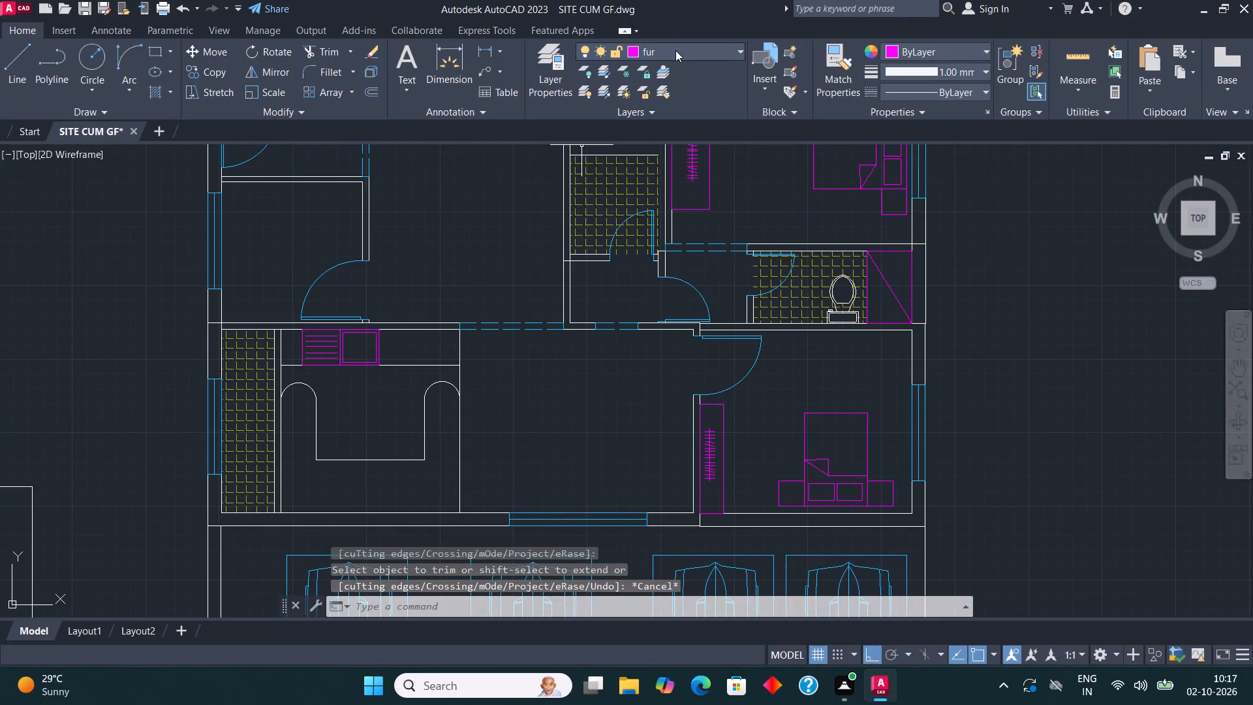
left_click(675, 50)
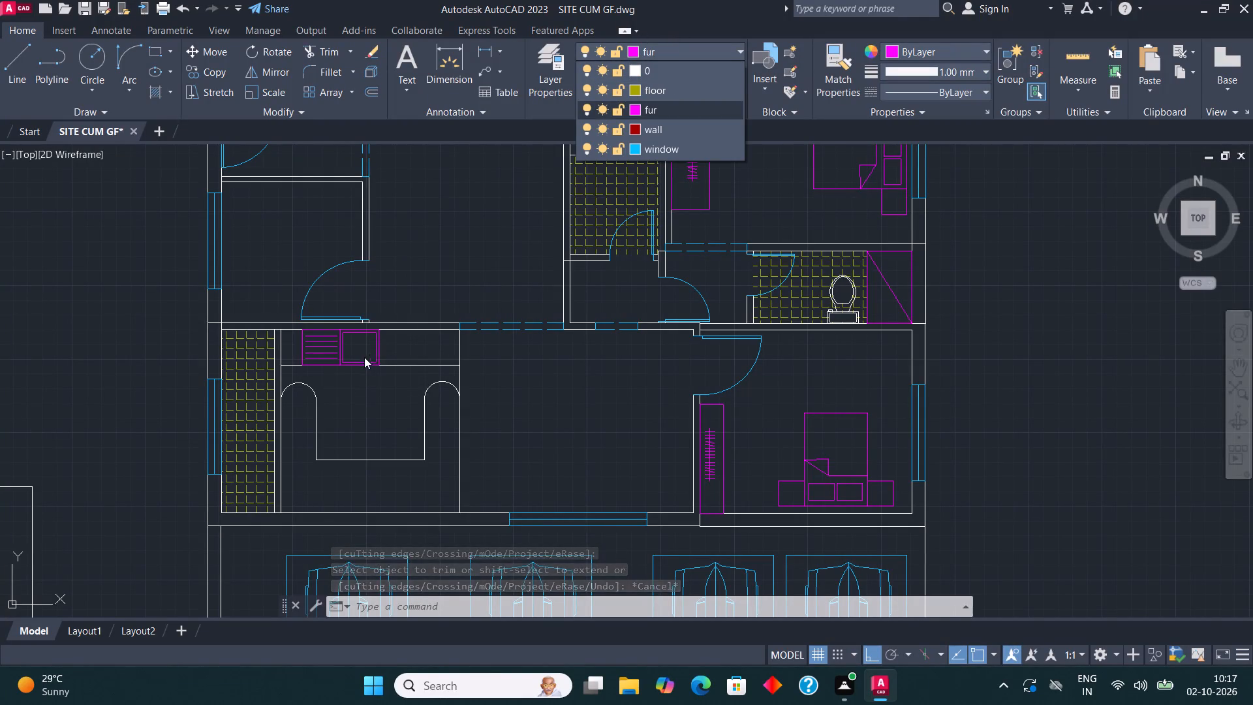
scroll(364, 356, "up", 1)
left_click(84, 49)
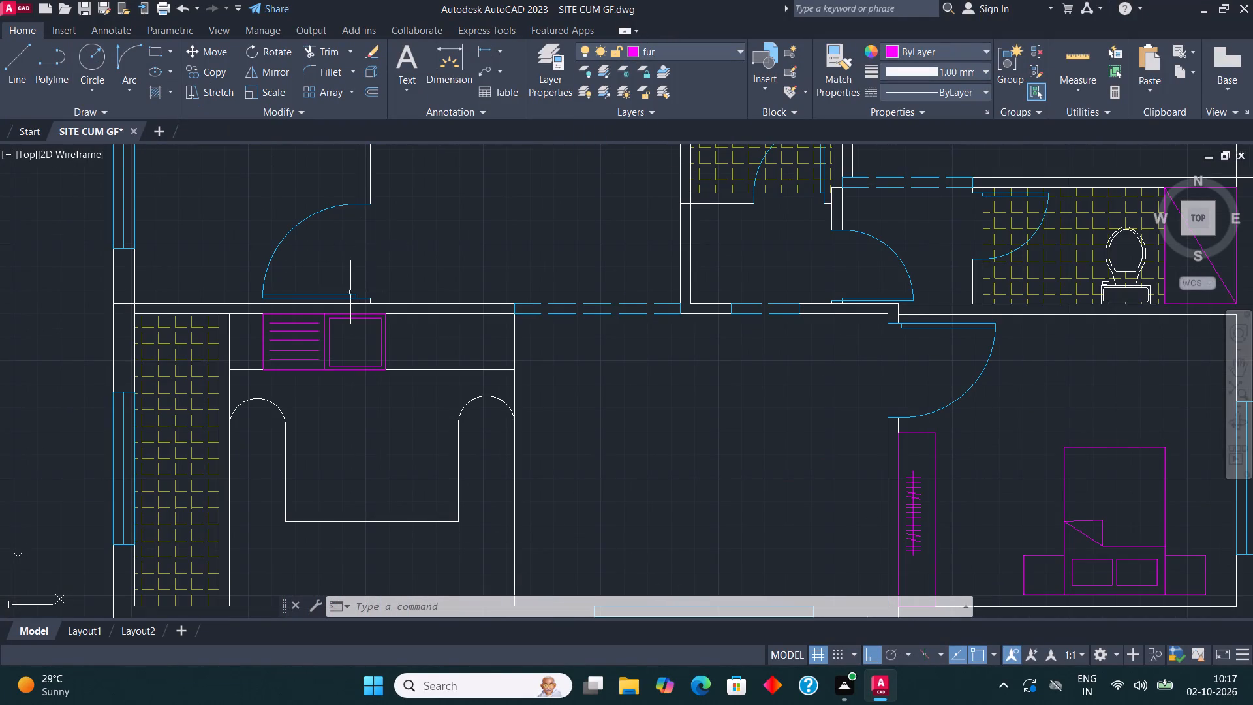
scroll(350, 311, "up", 4)
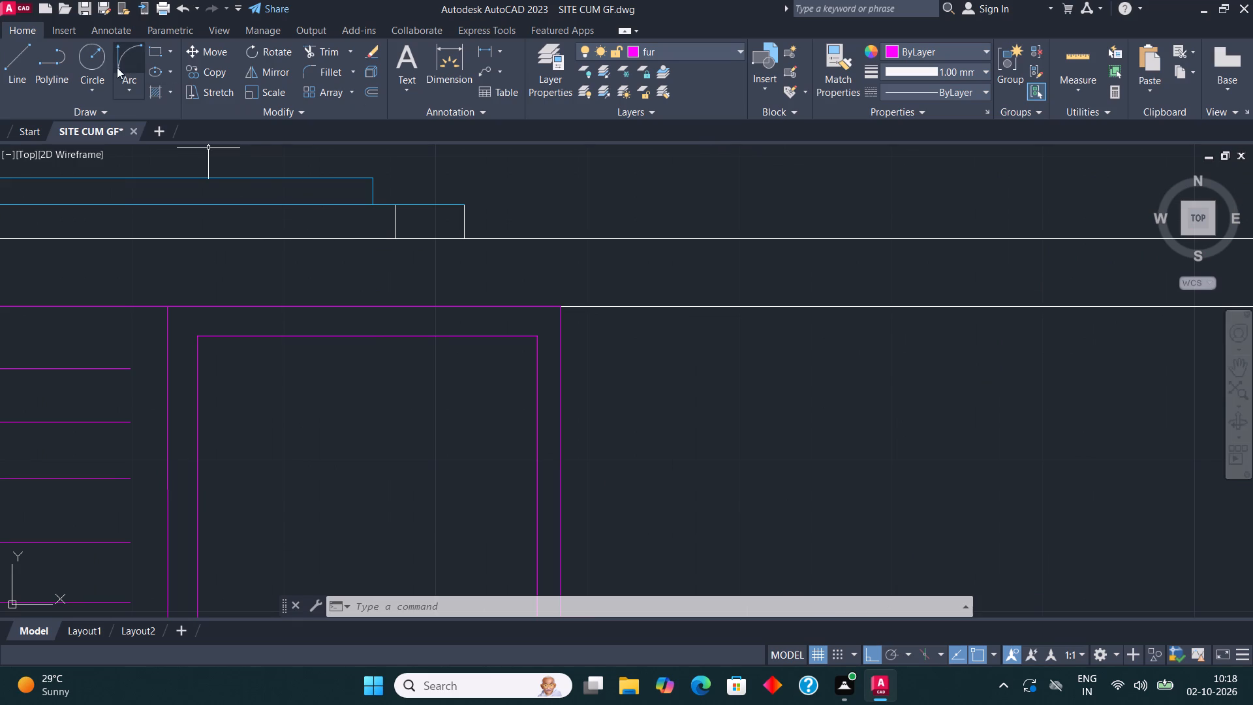
left_click(104, 64)
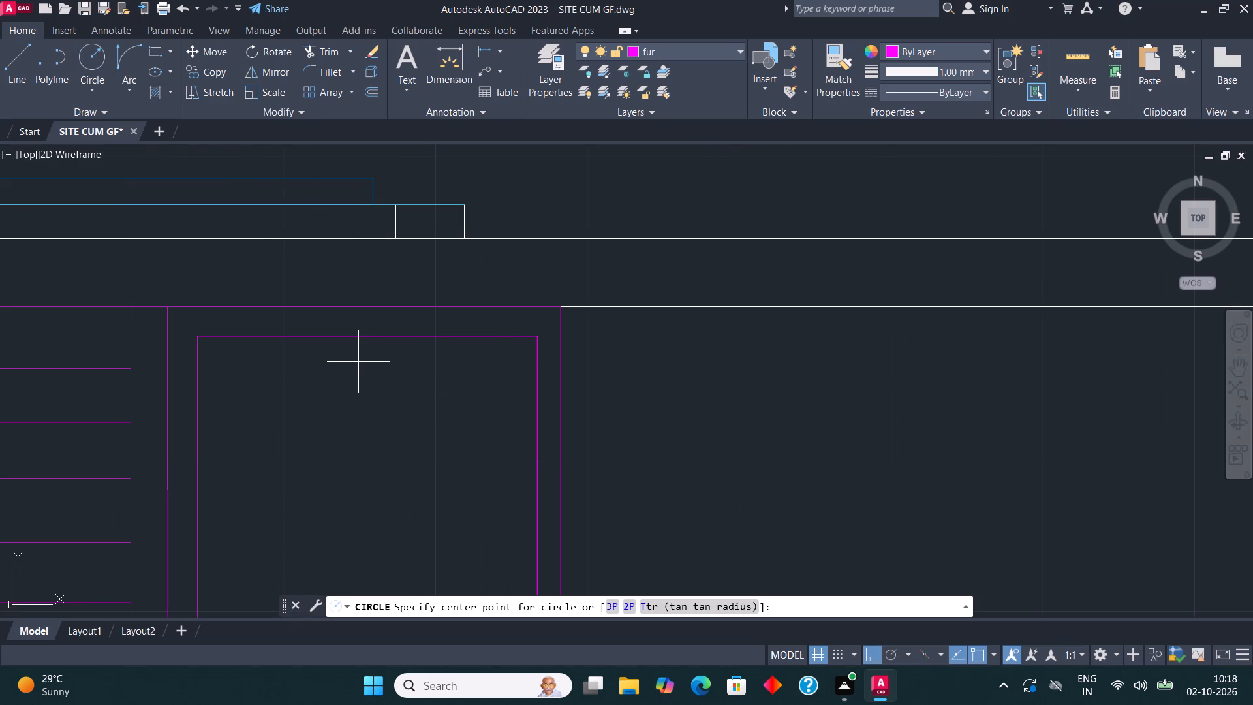
left_click(354, 358)
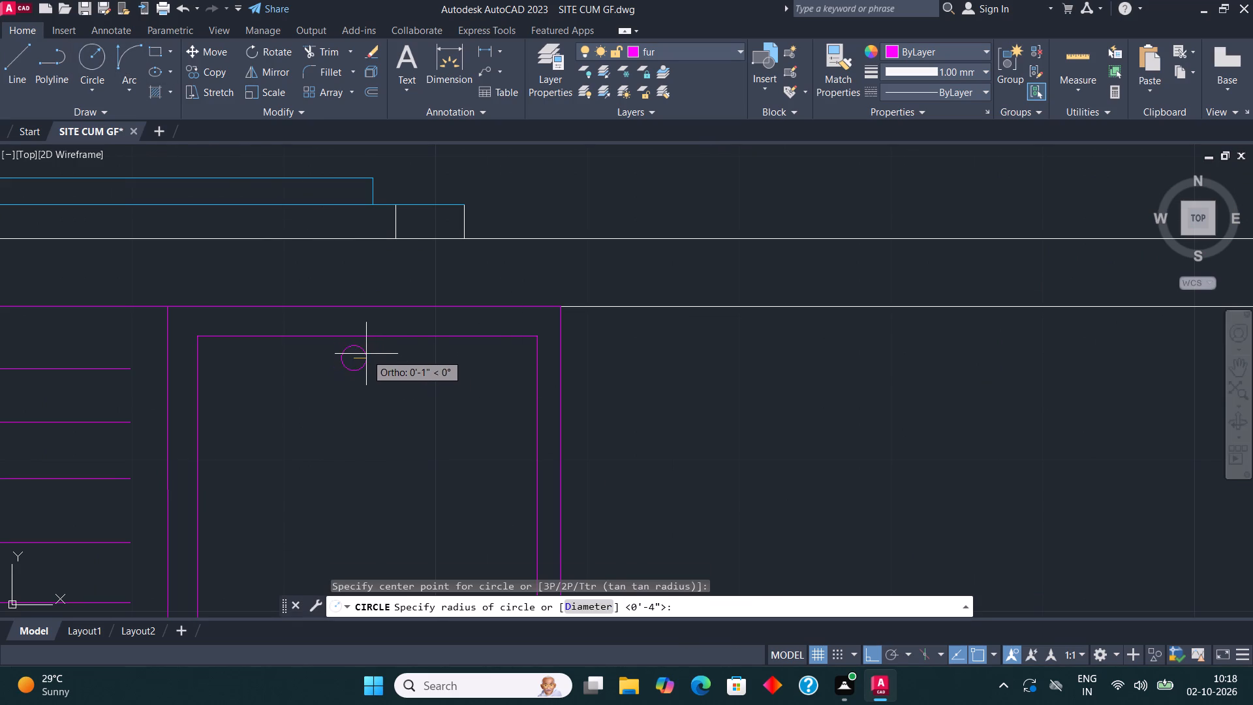
left_click(366, 354)
Move the drain circle slightly east, keeping it level near the bowl's upper edge.
left_click(366, 349)
left_click(219, 52)
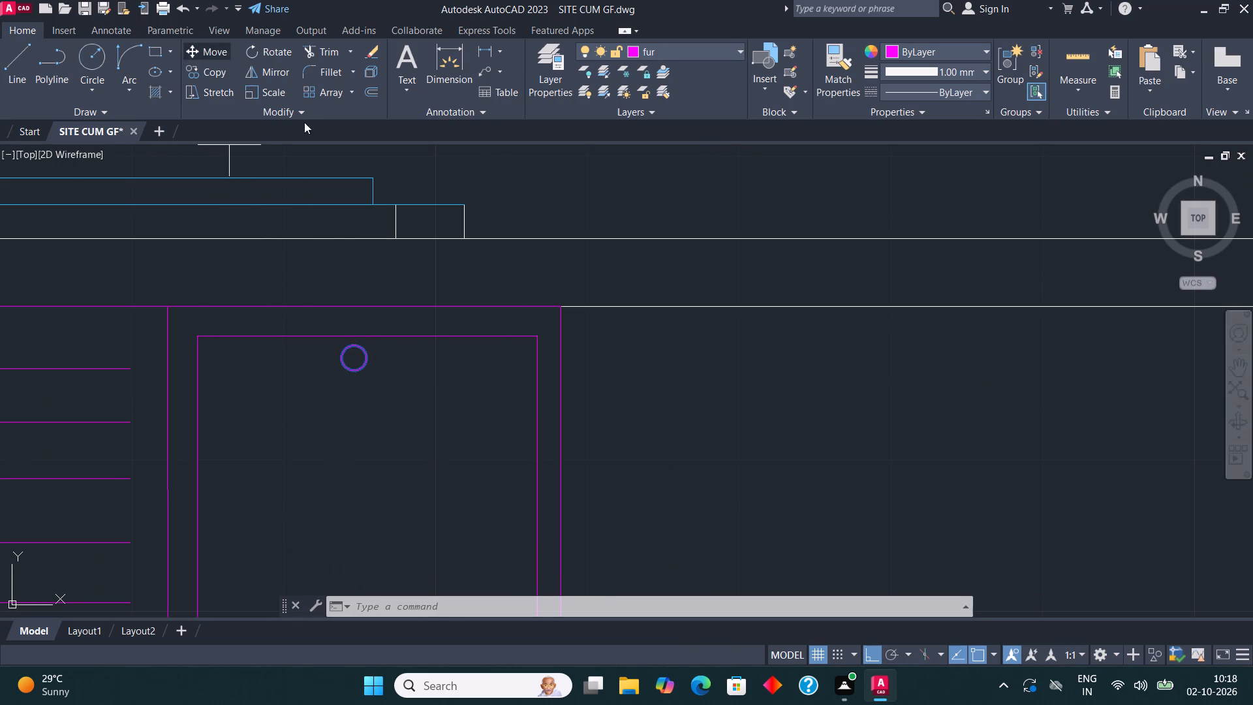
left_click(362, 358)
left_click(377, 360)
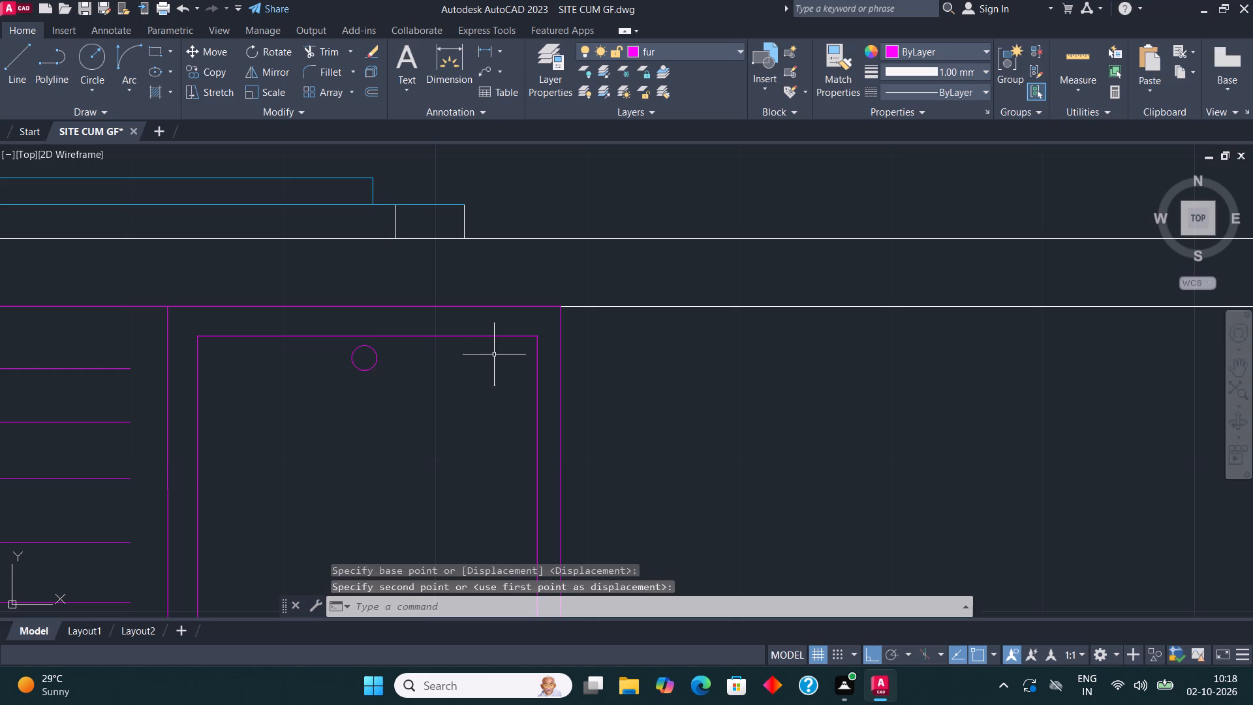
scroll(493, 368, "down", 3)
key("Escape")
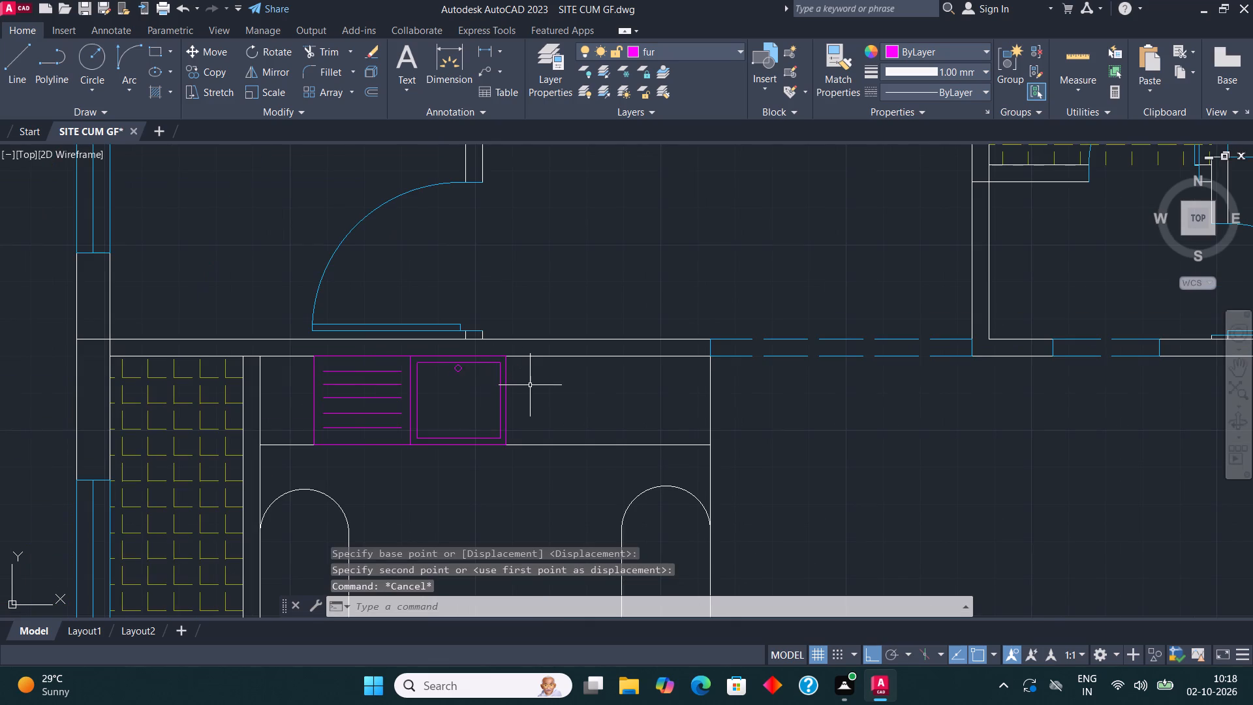
On the floor layer, hatch the open kitchen floor between the sink counter and the U-shaped counter with the ANGLE pattern.
scroll(437, 316, "down", 2)
left_click(690, 48)
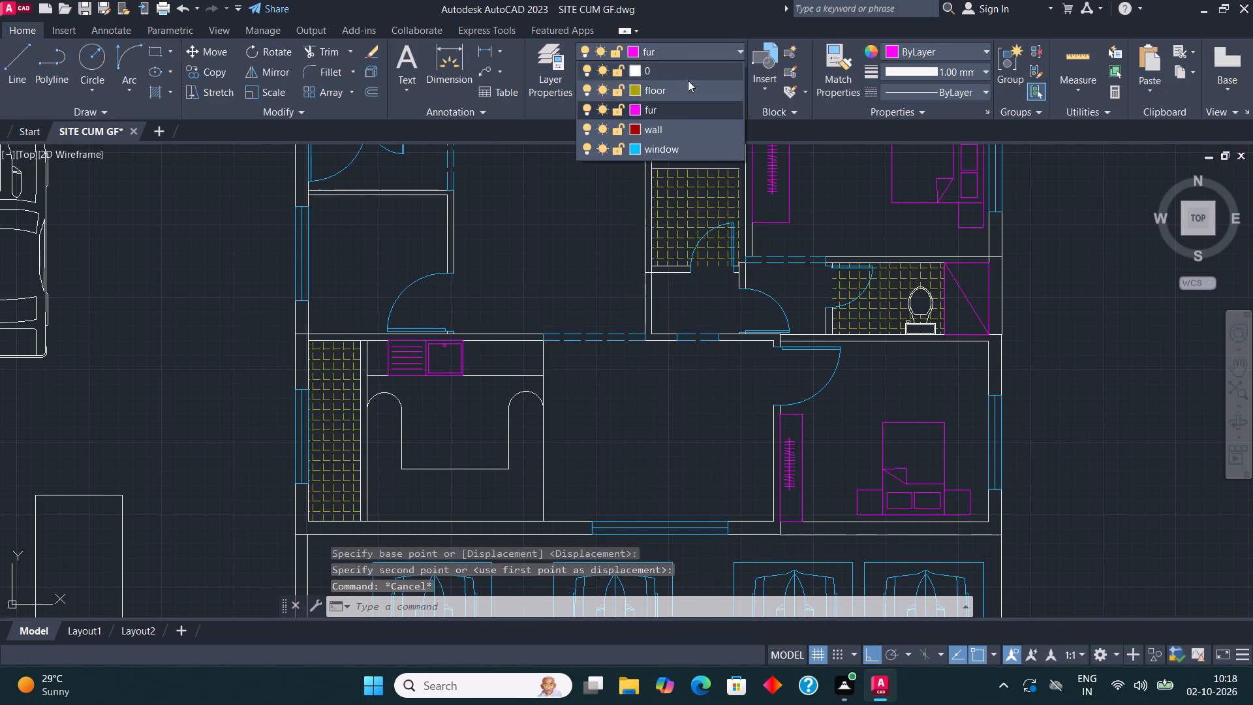
left_click(677, 96)
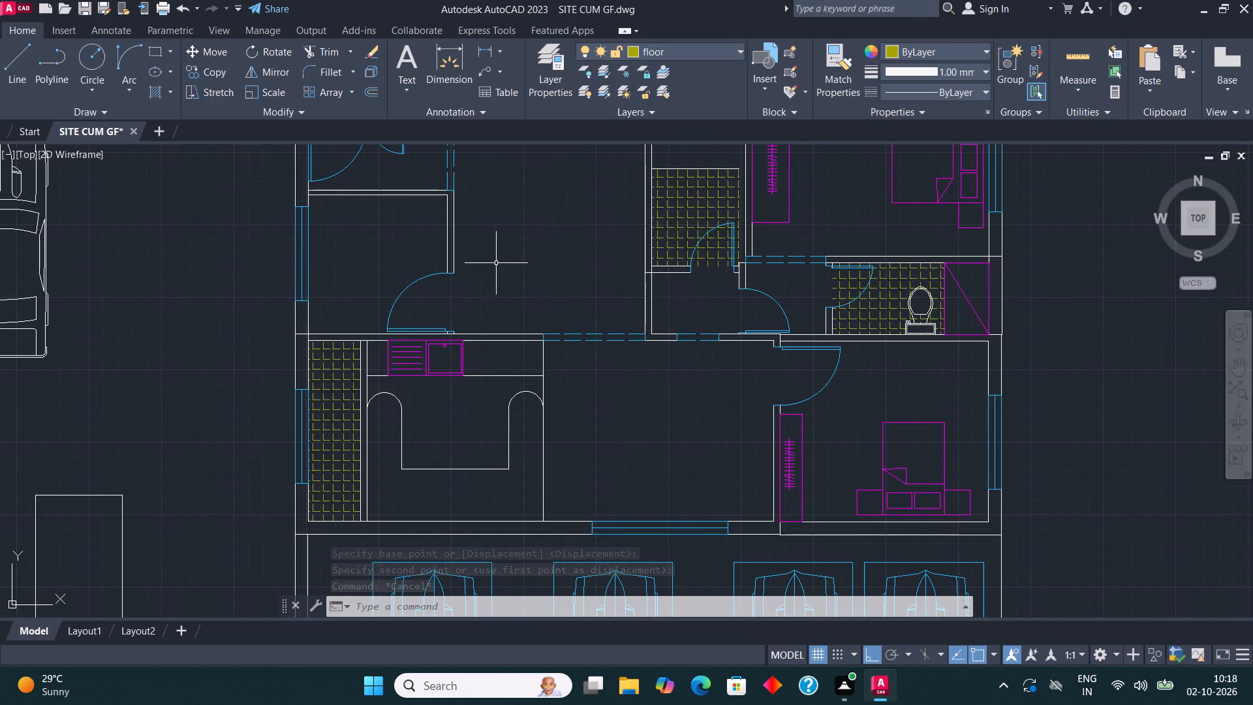
key("h")
key("Return")
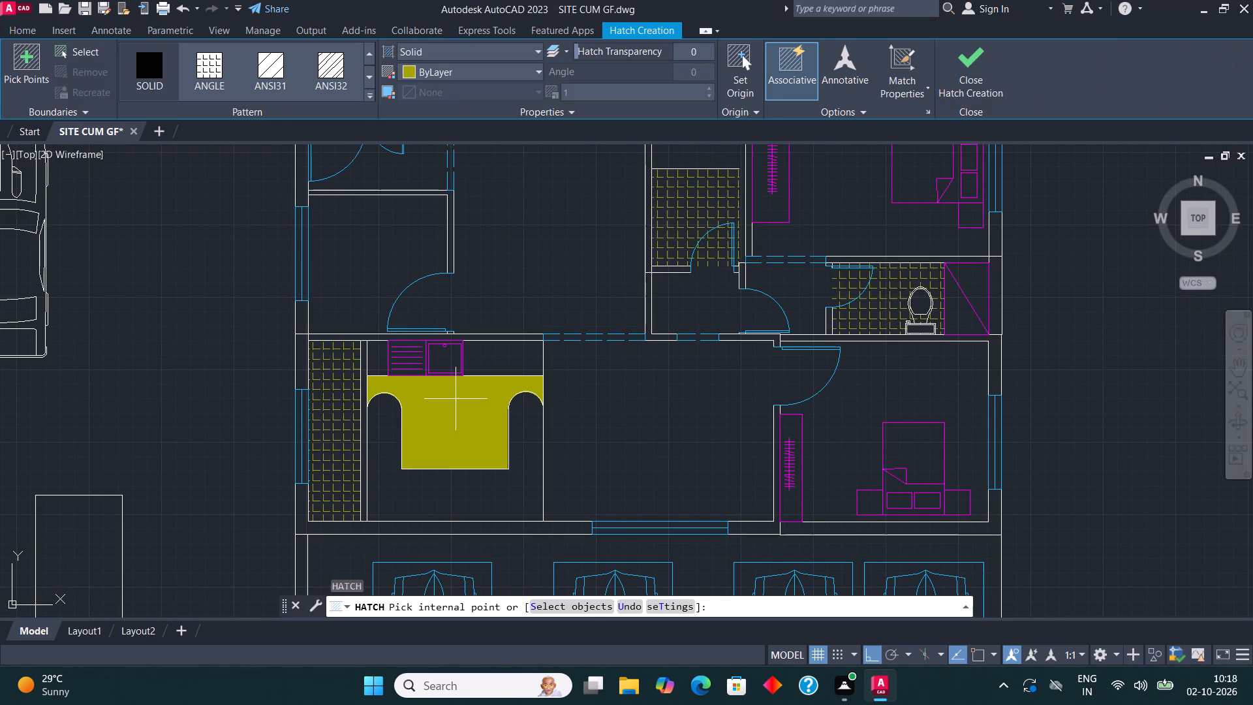
left_click(217, 67)
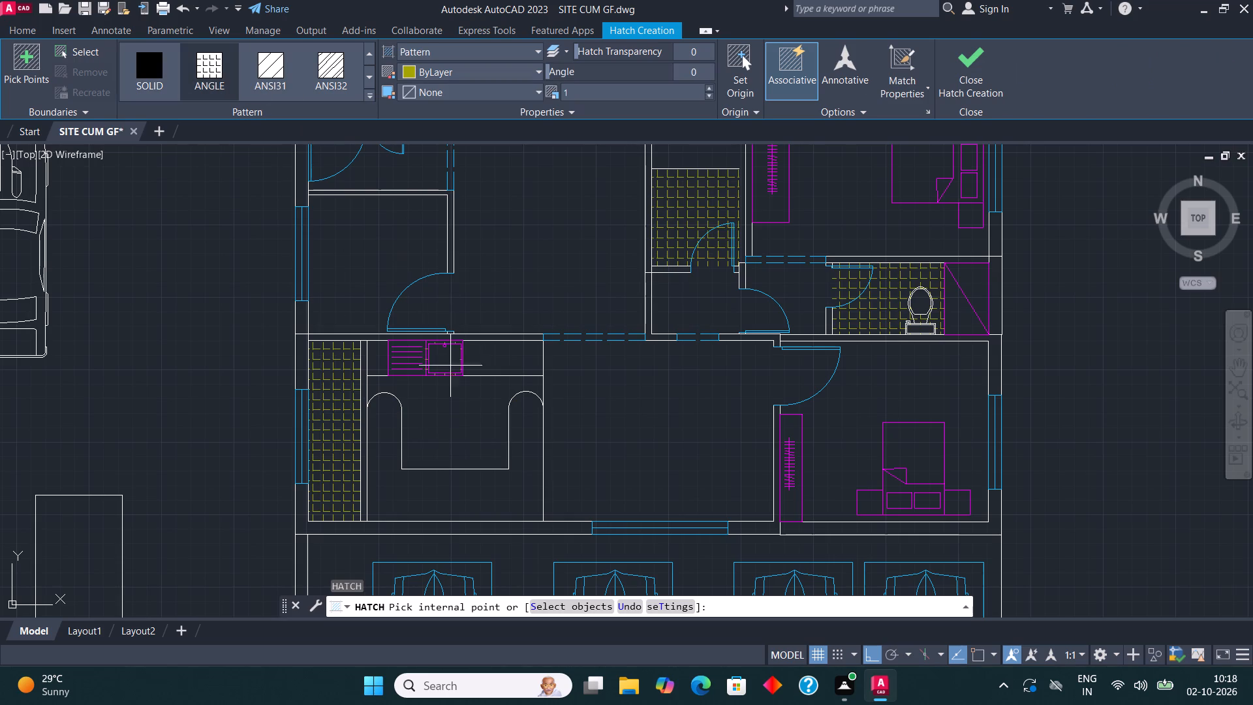
left_click(442, 401)
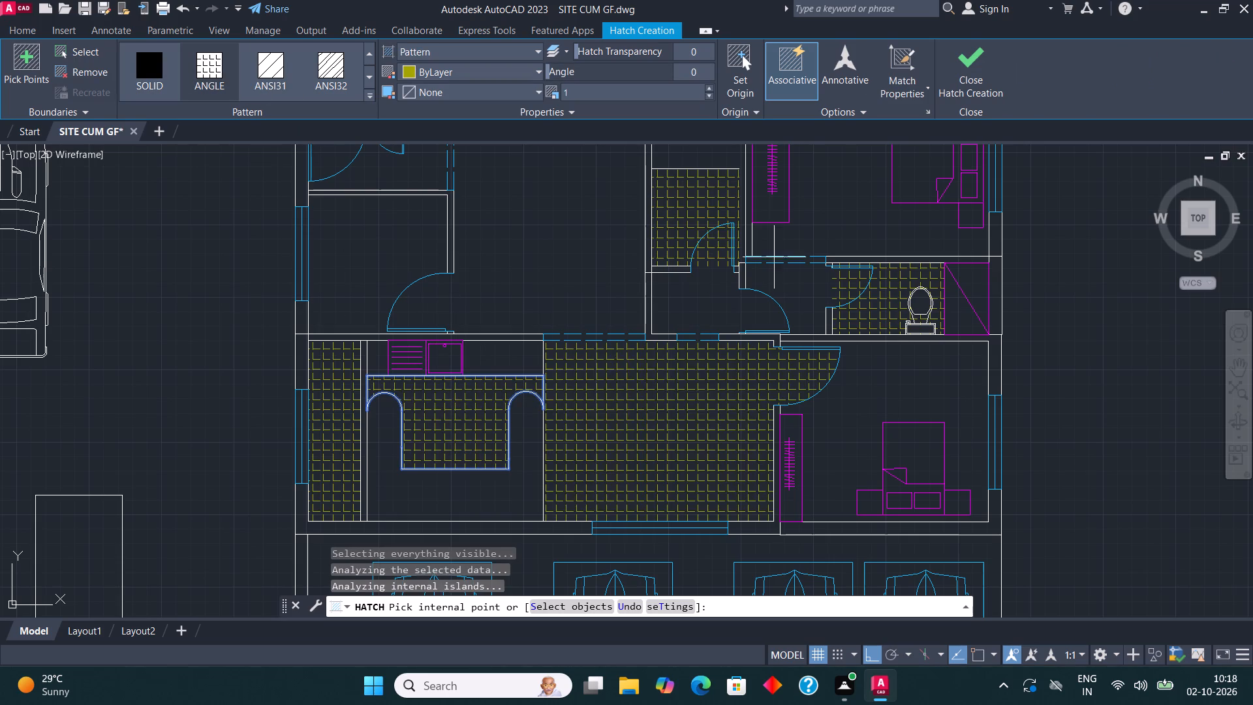
left_click(963, 67)
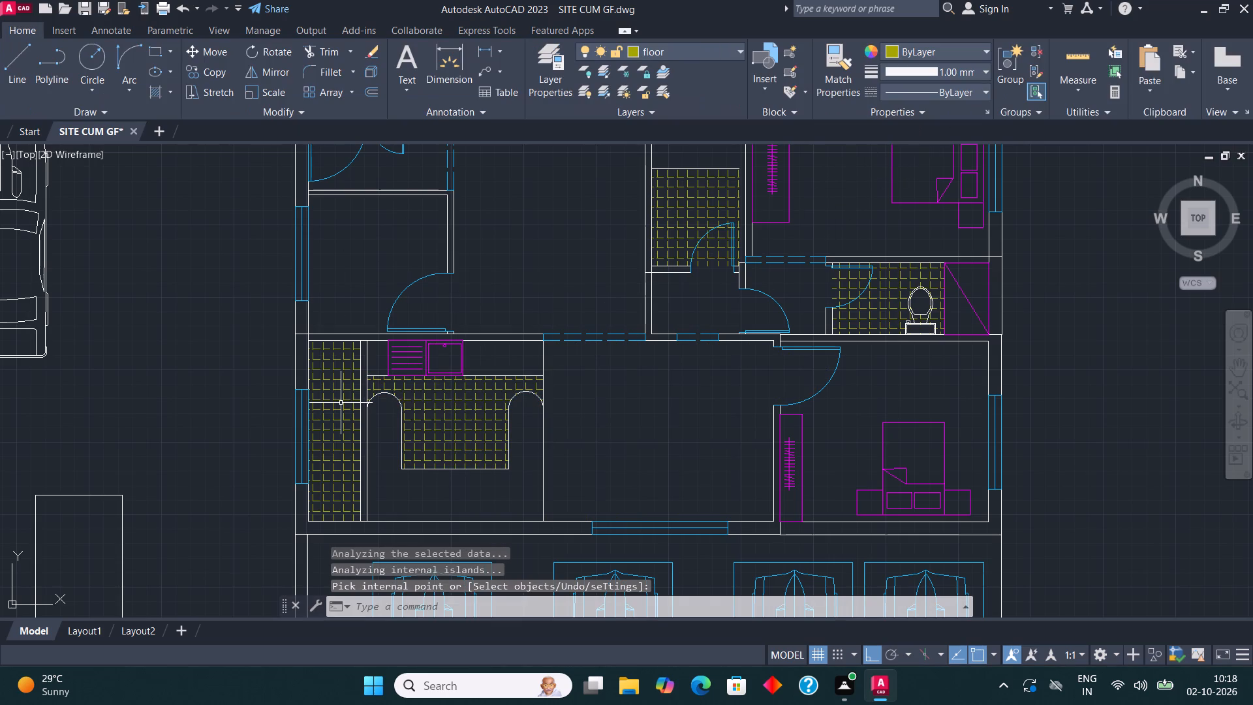
key("Escape")
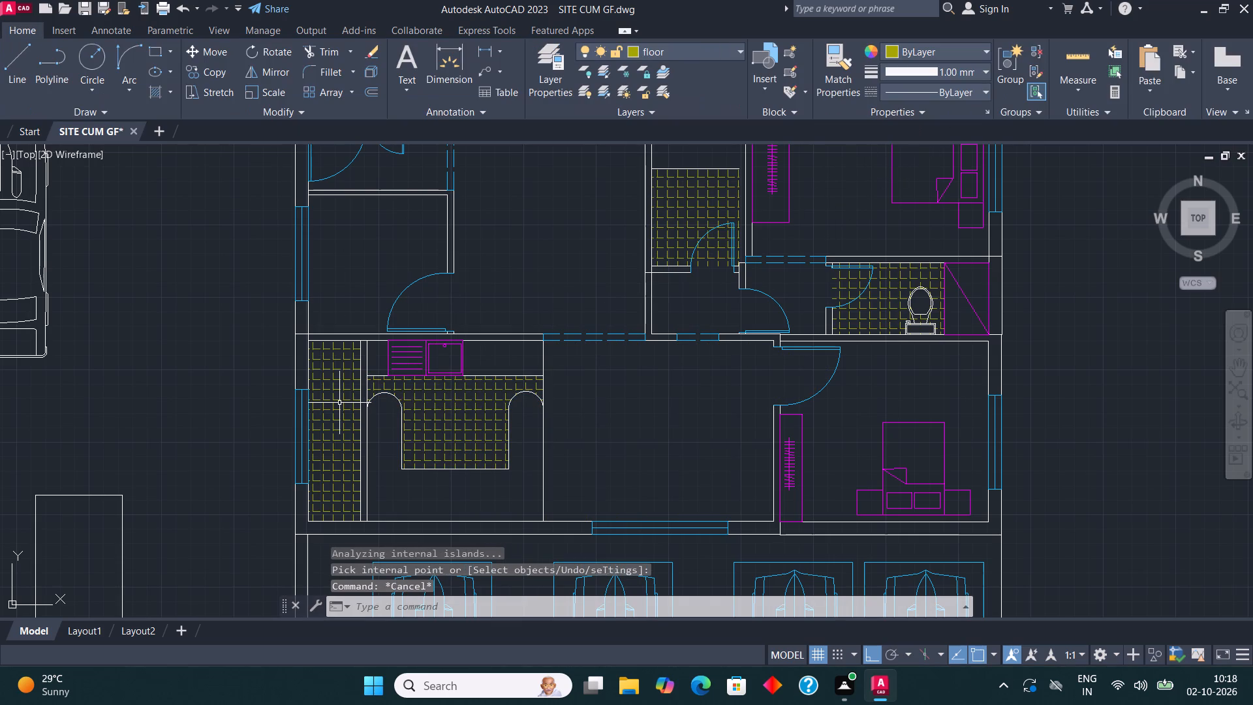
On the fur layer, draw a horizontal table rectangle in the open room between the kitchen and the wardrobe wall.
scroll(297, 389, "down", 2)
scroll(405, 413, "up", 1)
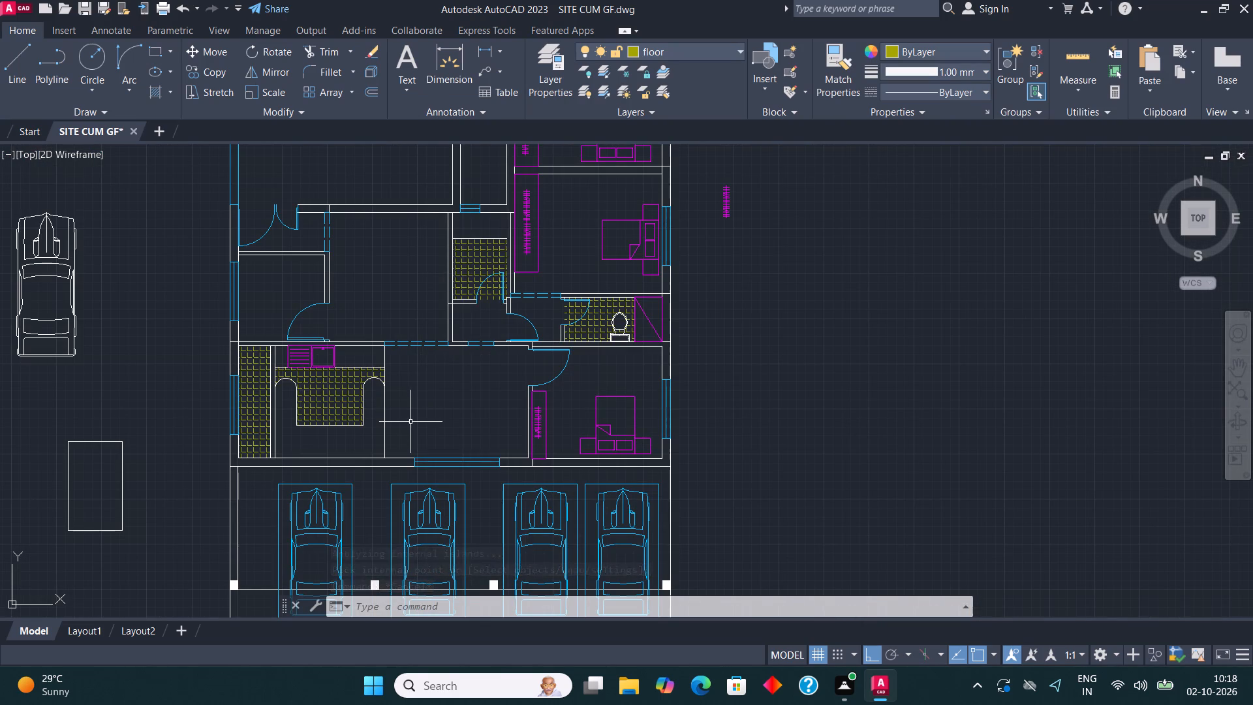
scroll(422, 428, "up", 2)
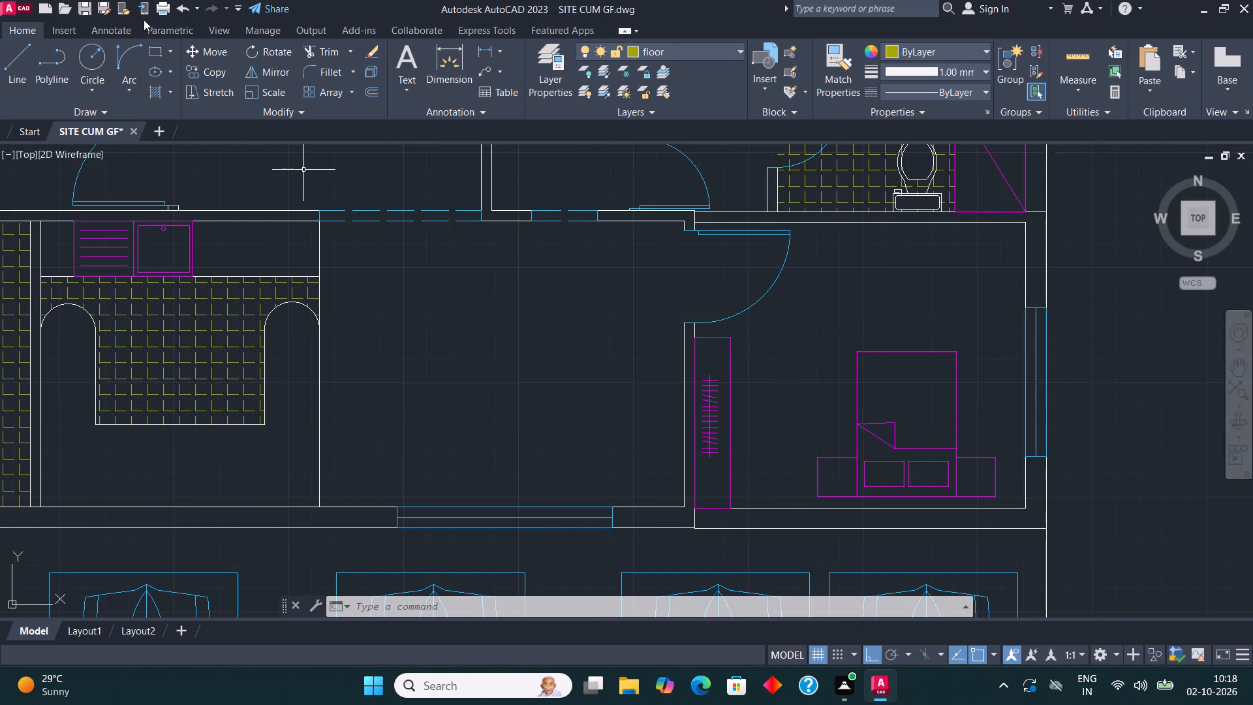
left_click(677, 55)
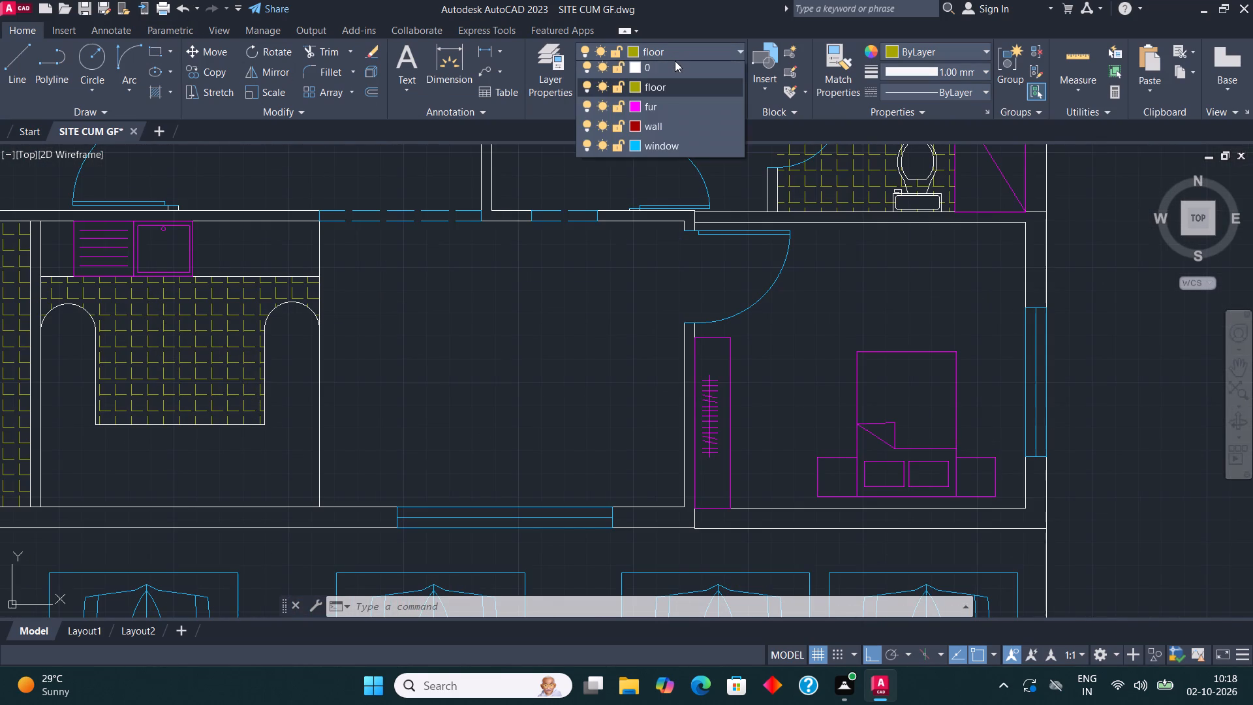
left_click(665, 110)
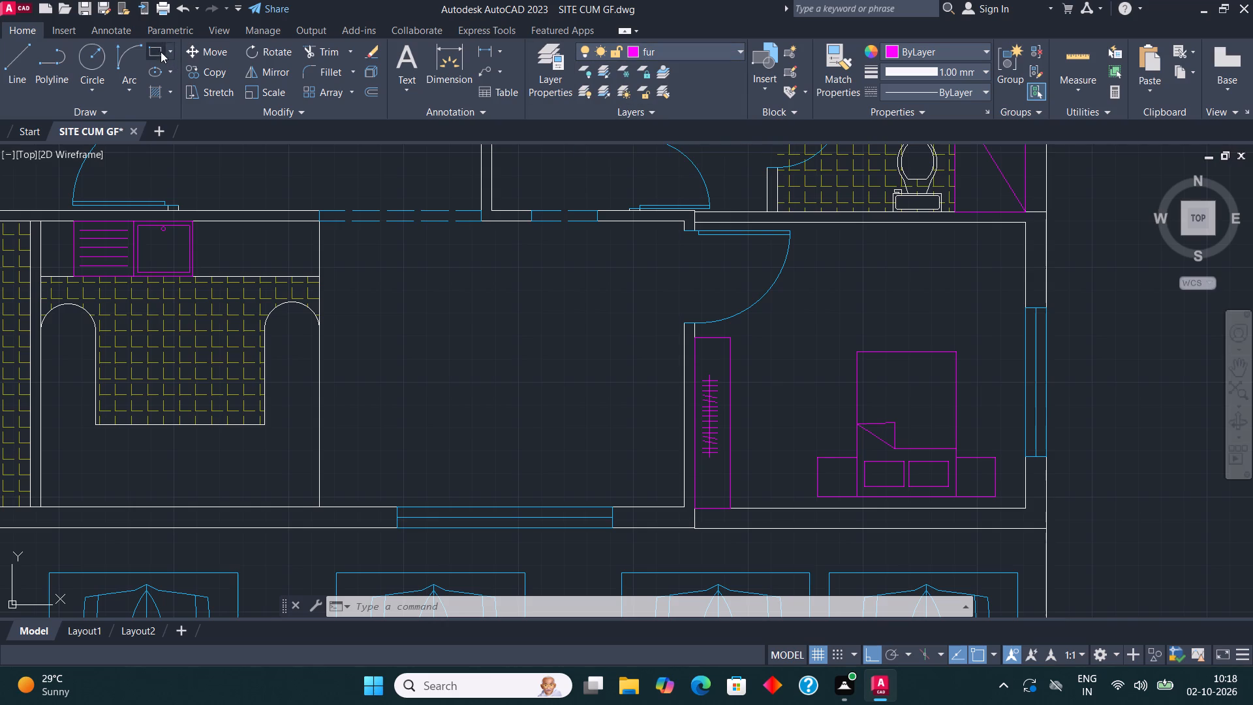
left_click(159, 49)
scroll(507, 360, "up", 1)
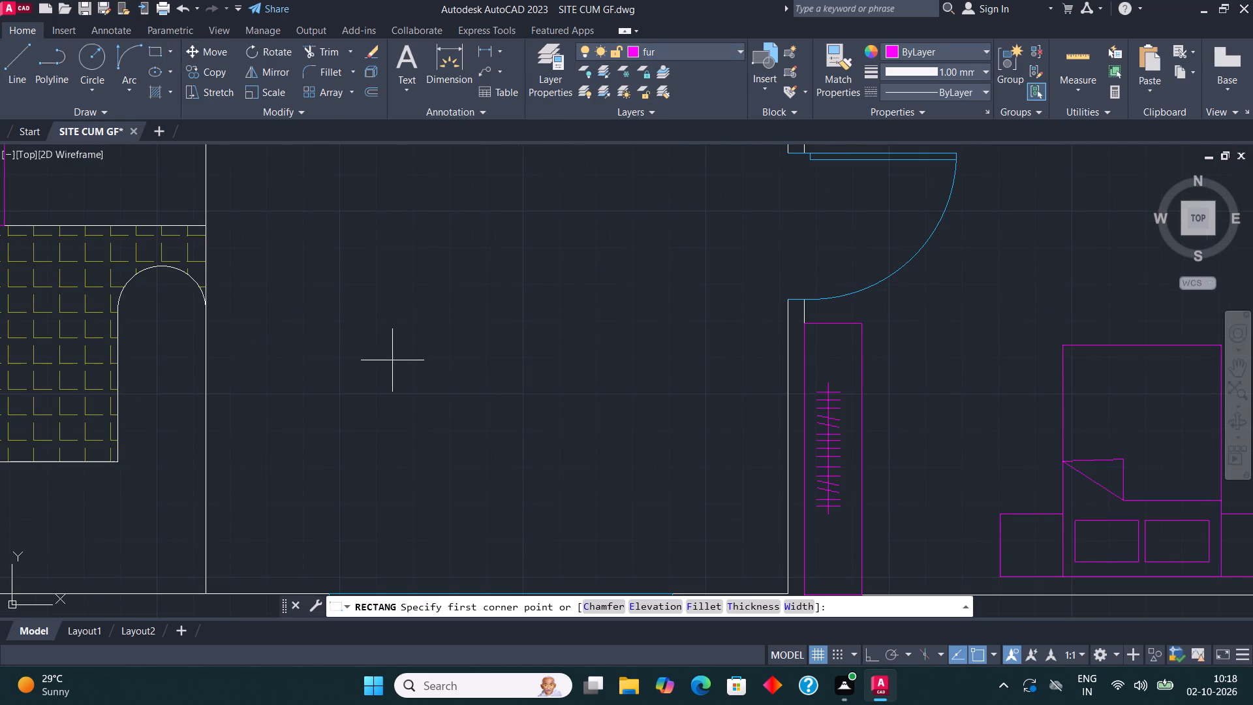
left_click(382, 366)
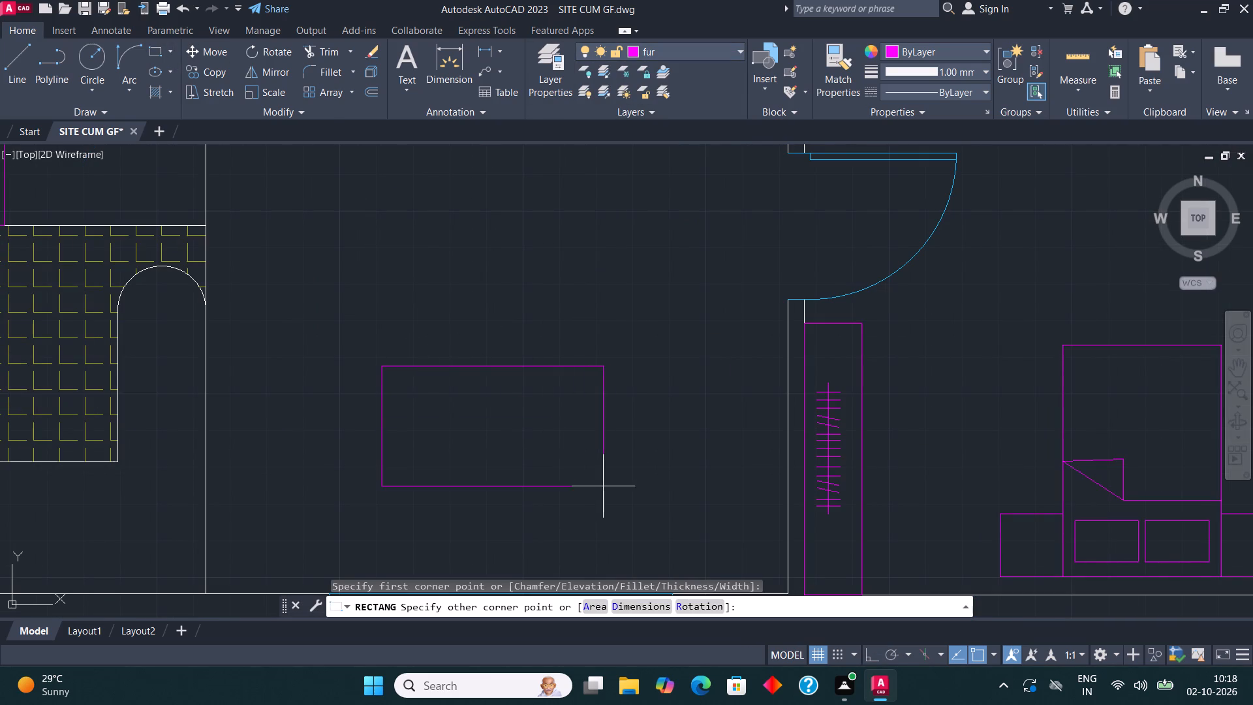
left_click(615, 484)
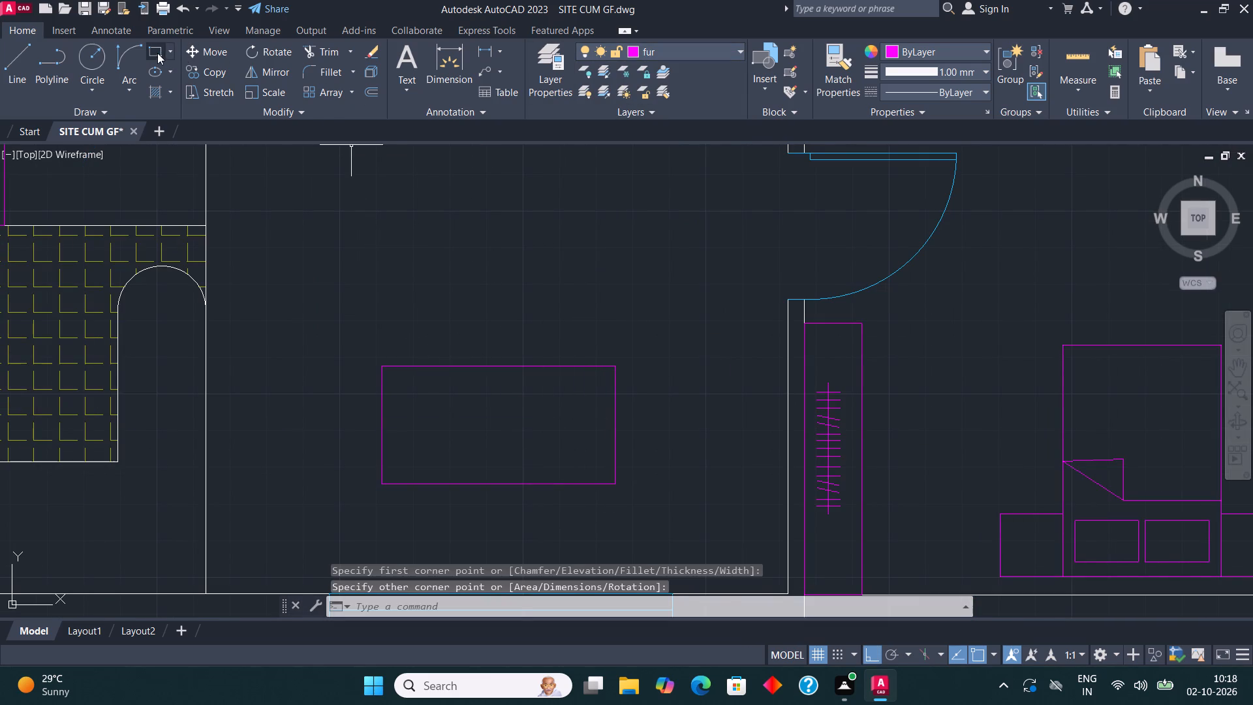
Draw a small chair-seat rectangle standing on the table's upper edge, near its west end.
left_click(157, 52)
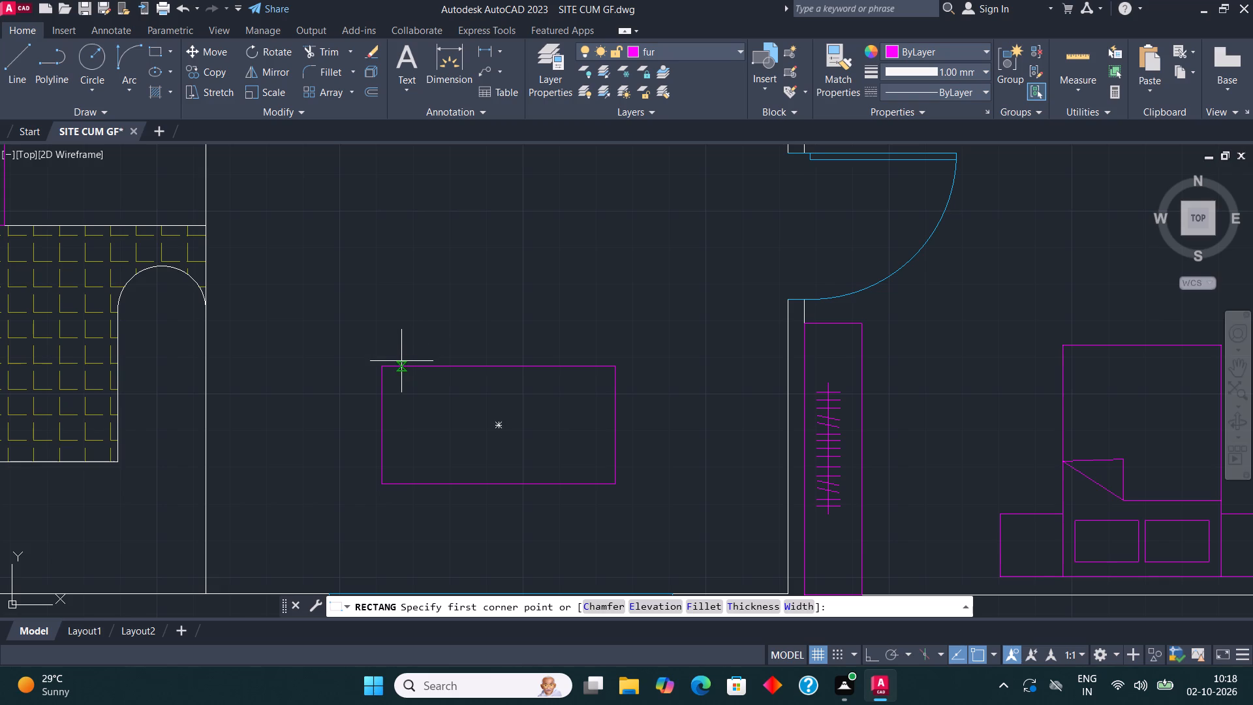
left_click(410, 363)
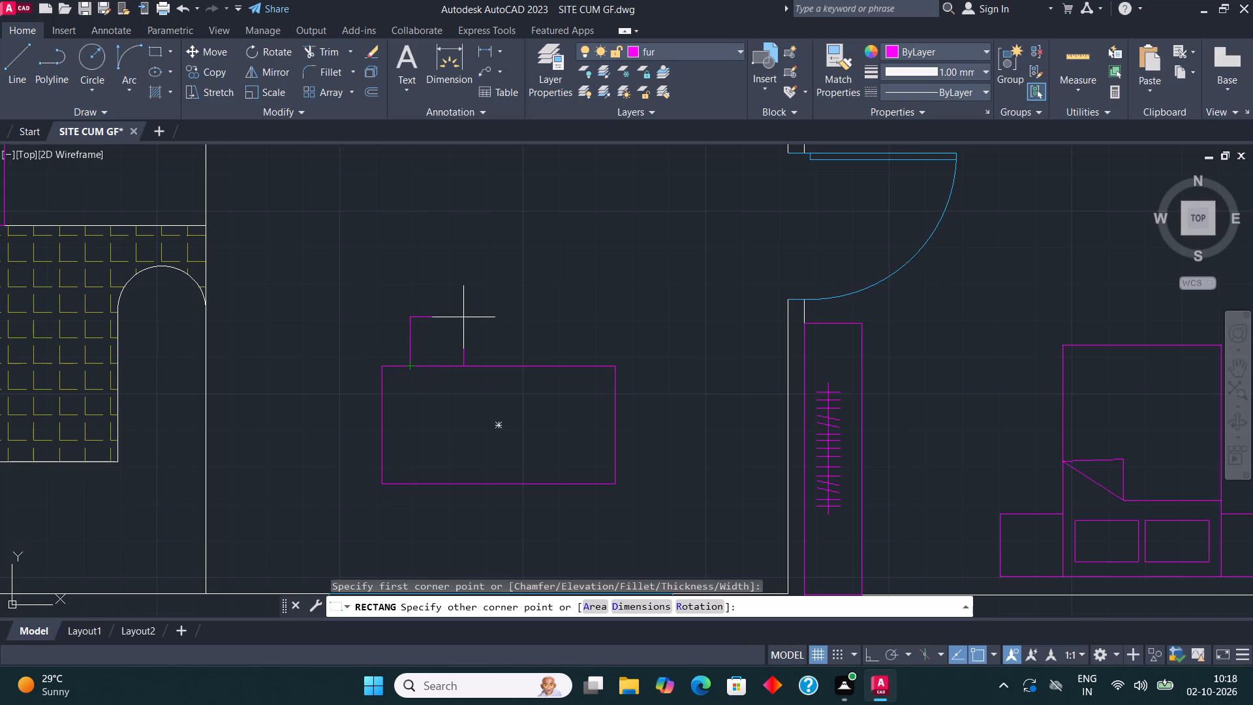
left_click(469, 318)
Draw a three-sided line frame around the chair seat, slightly outside it, starting and ending on the table's upper edge.
left_click(18, 66)
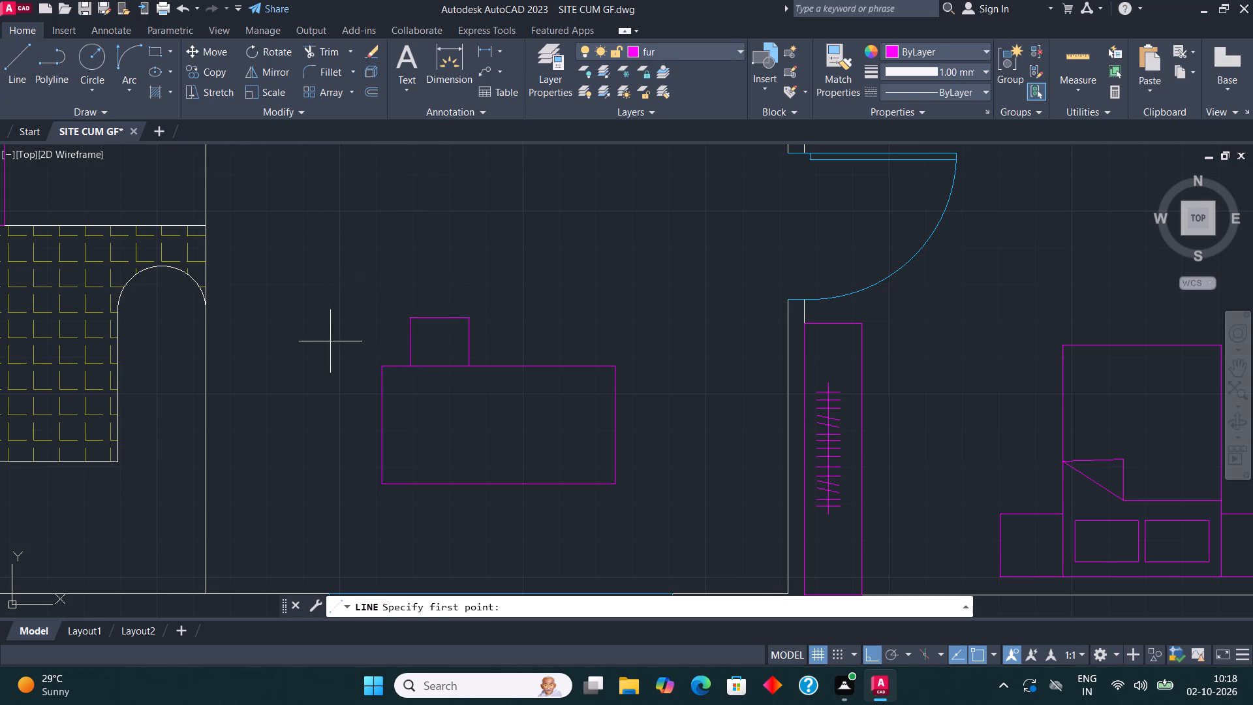
left_click(401, 365)
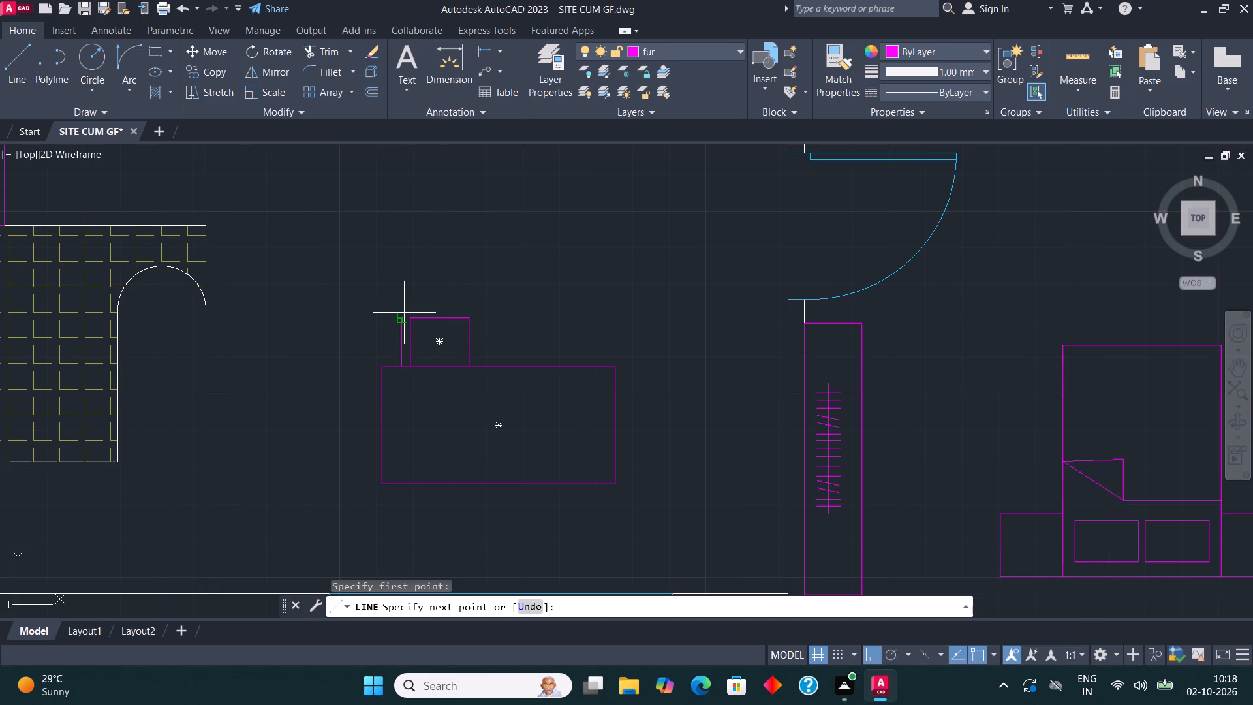
scroll(404, 312, "up", 2)
left_click(404, 313)
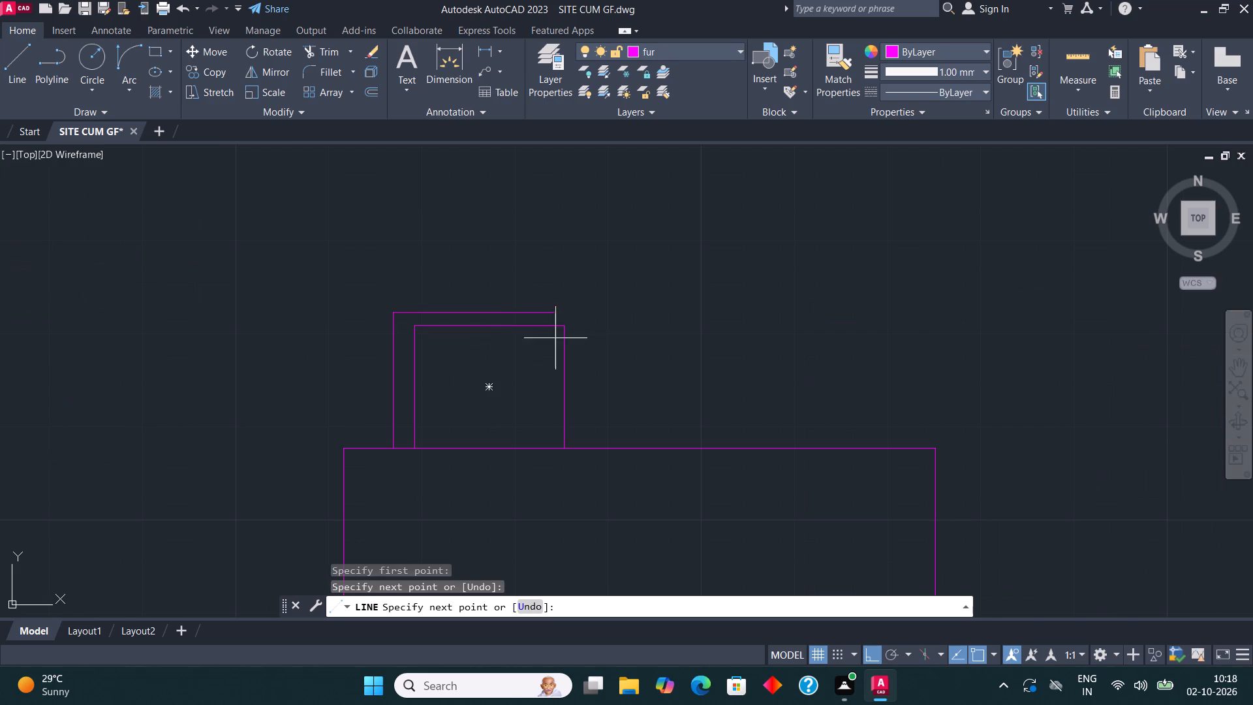
left_click(583, 327)
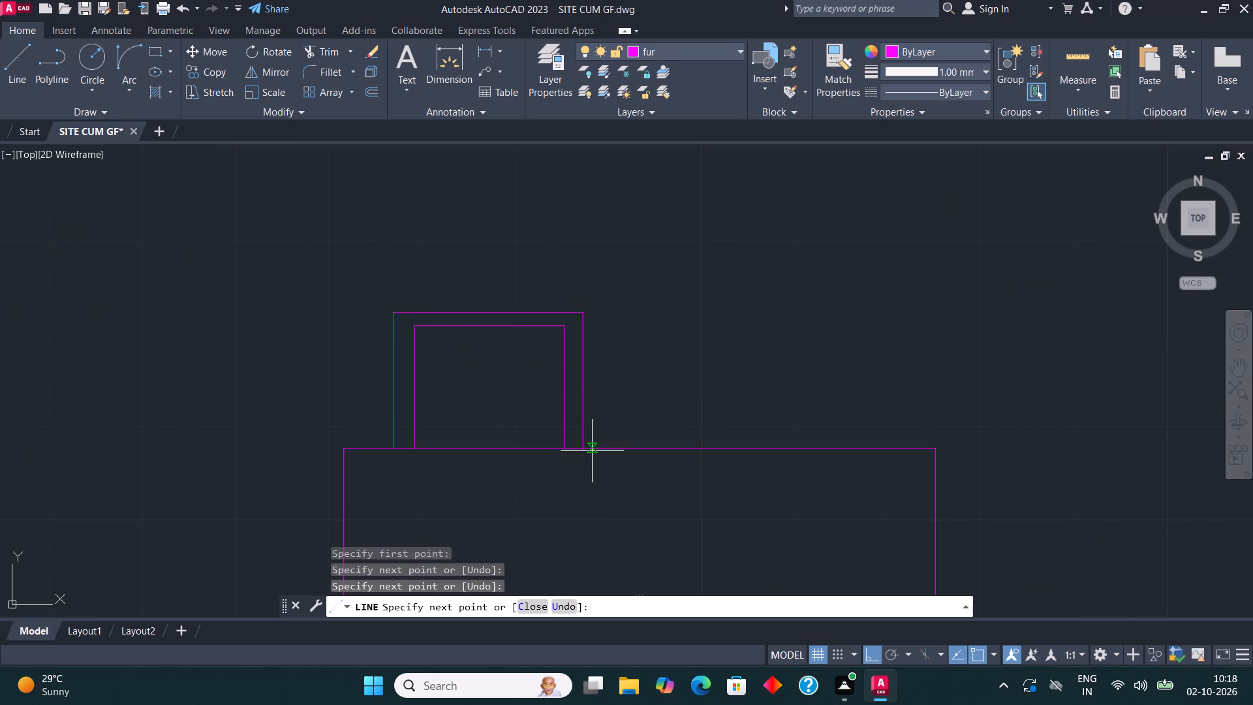
left_click(587, 450)
key("Escape")
scroll(461, 399, "down", 2)
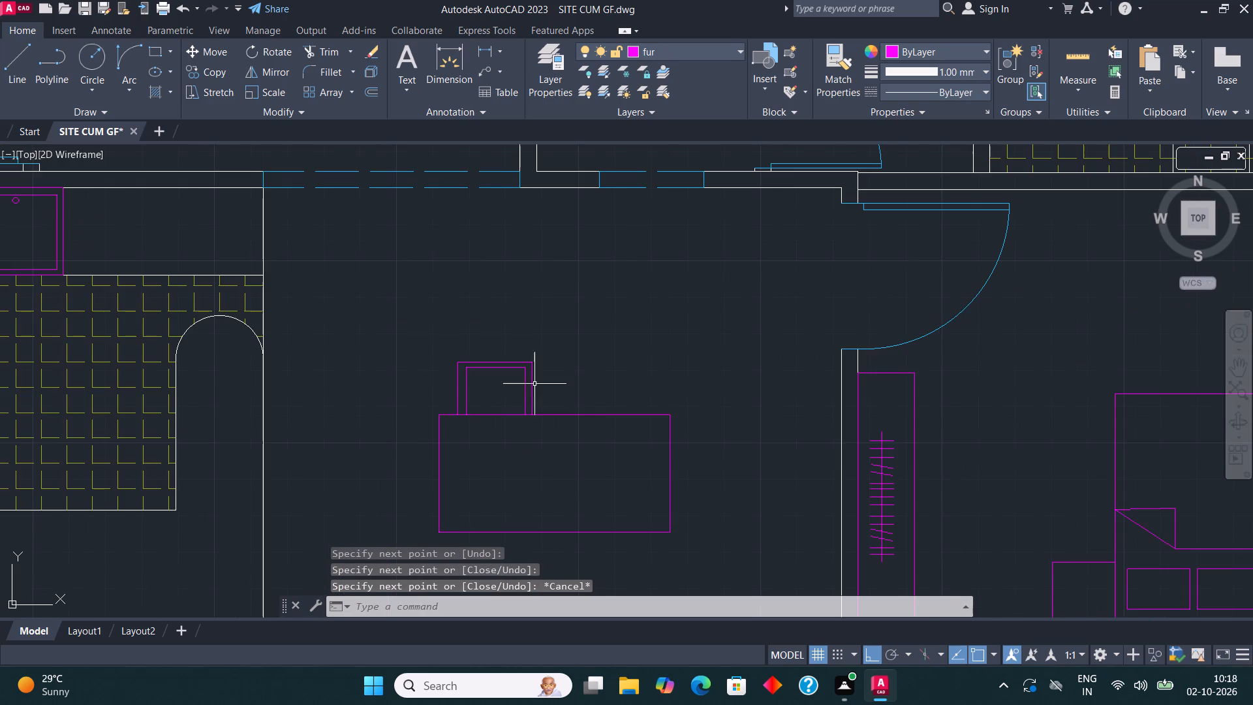
Copy the chair eastward along the table's upper edge to make a second chair beside it.
left_click(547, 398)
left_click(425, 322)
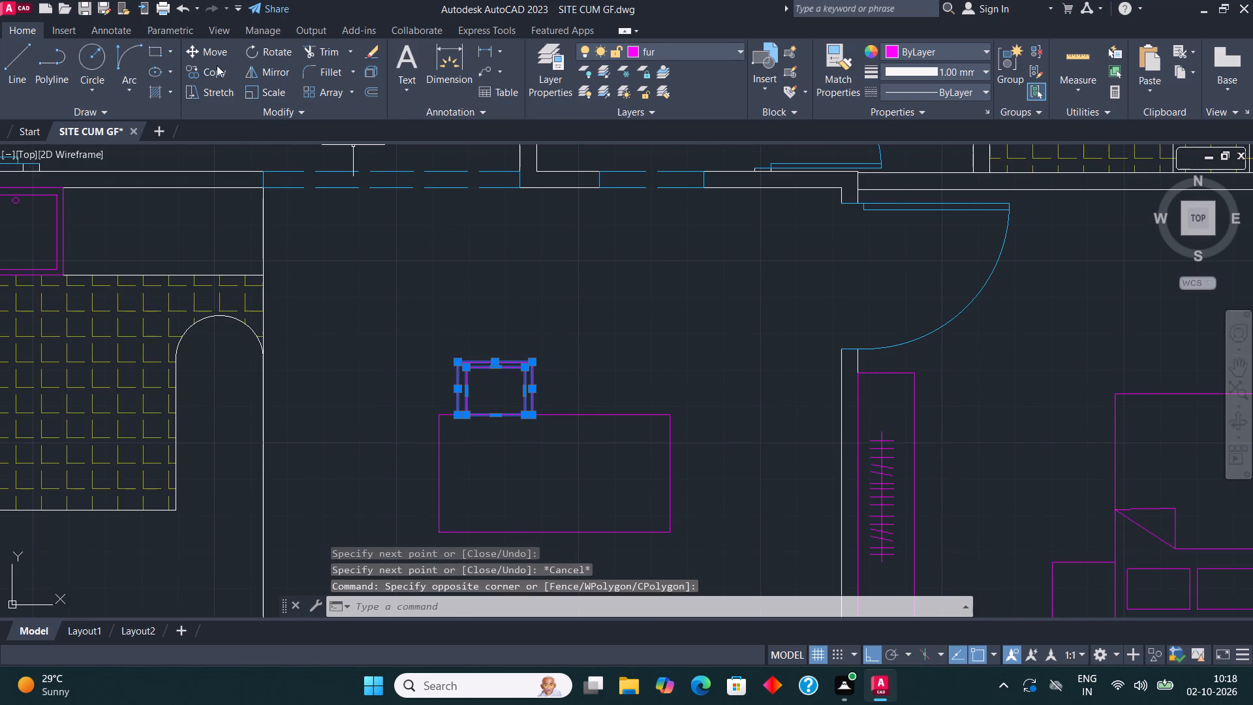
left_click(217, 65)
left_click(457, 422)
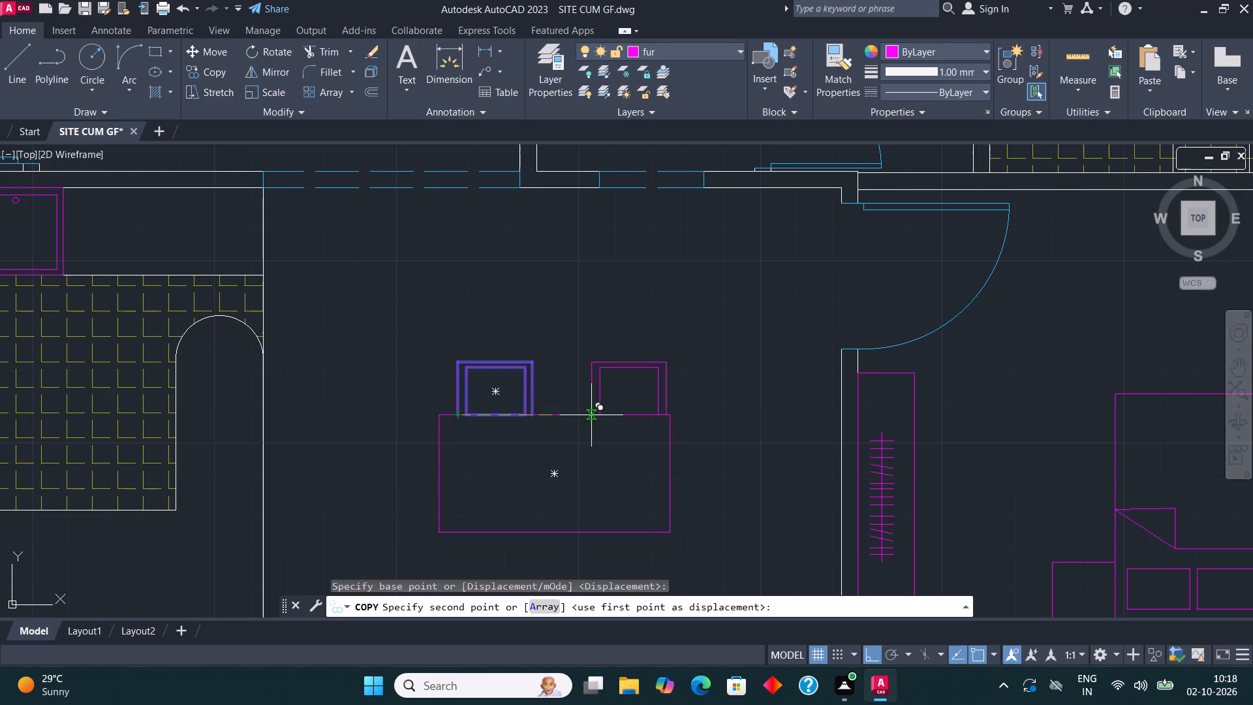
left_click(568, 420)
key("Escape")
Mirror the two upper chairs across the table's horizontal centreline onto its lower edge, keeping the originals.
left_click(671, 391)
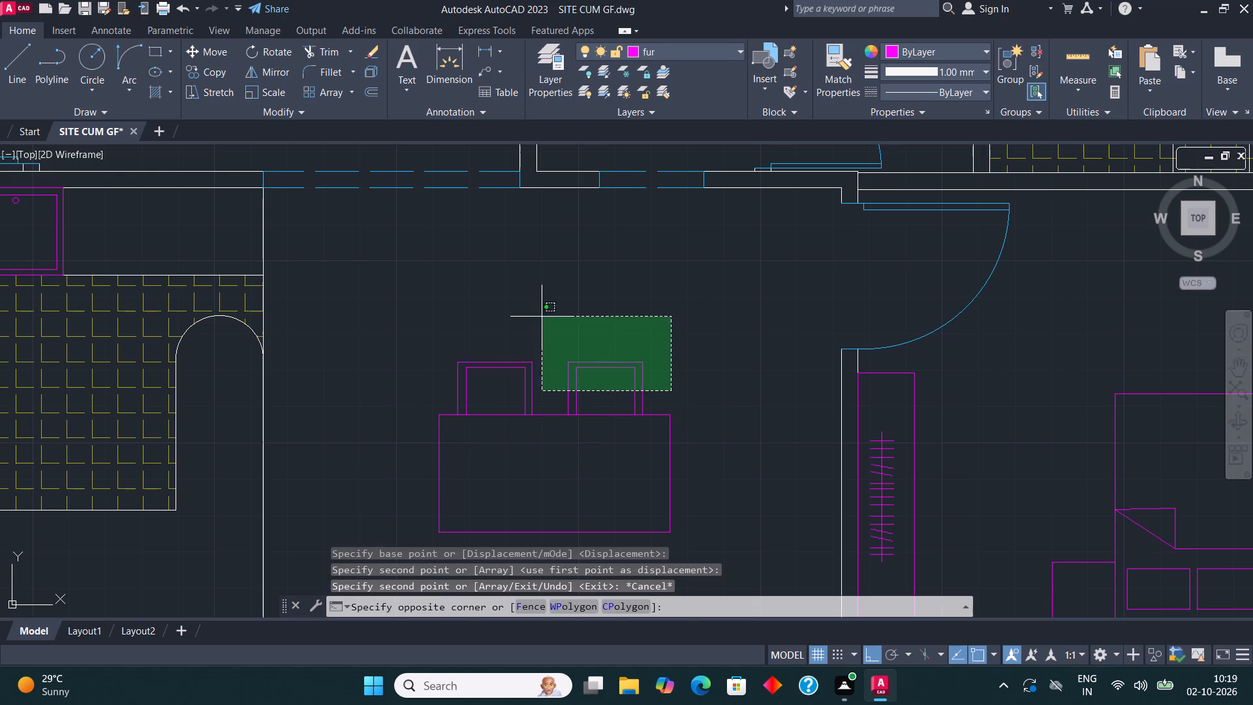
left_click(433, 308)
left_click(279, 69)
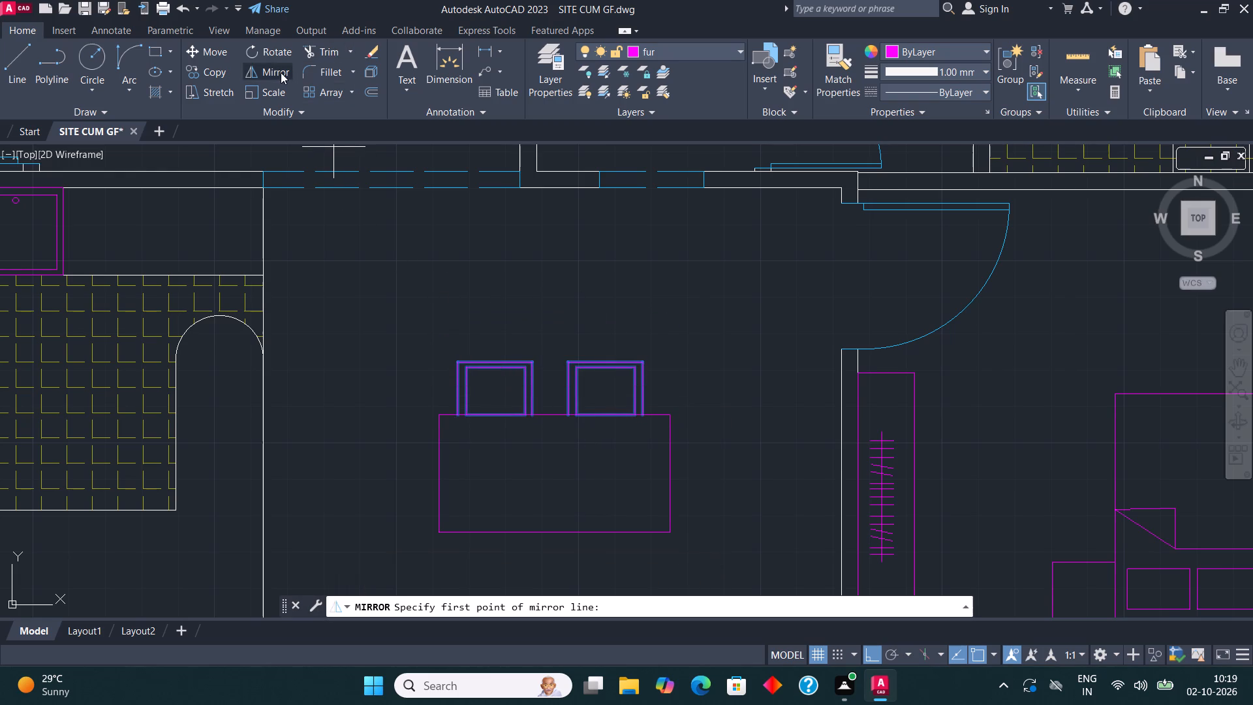
scroll(493, 273, "down", 1)
left_click(536, 397)
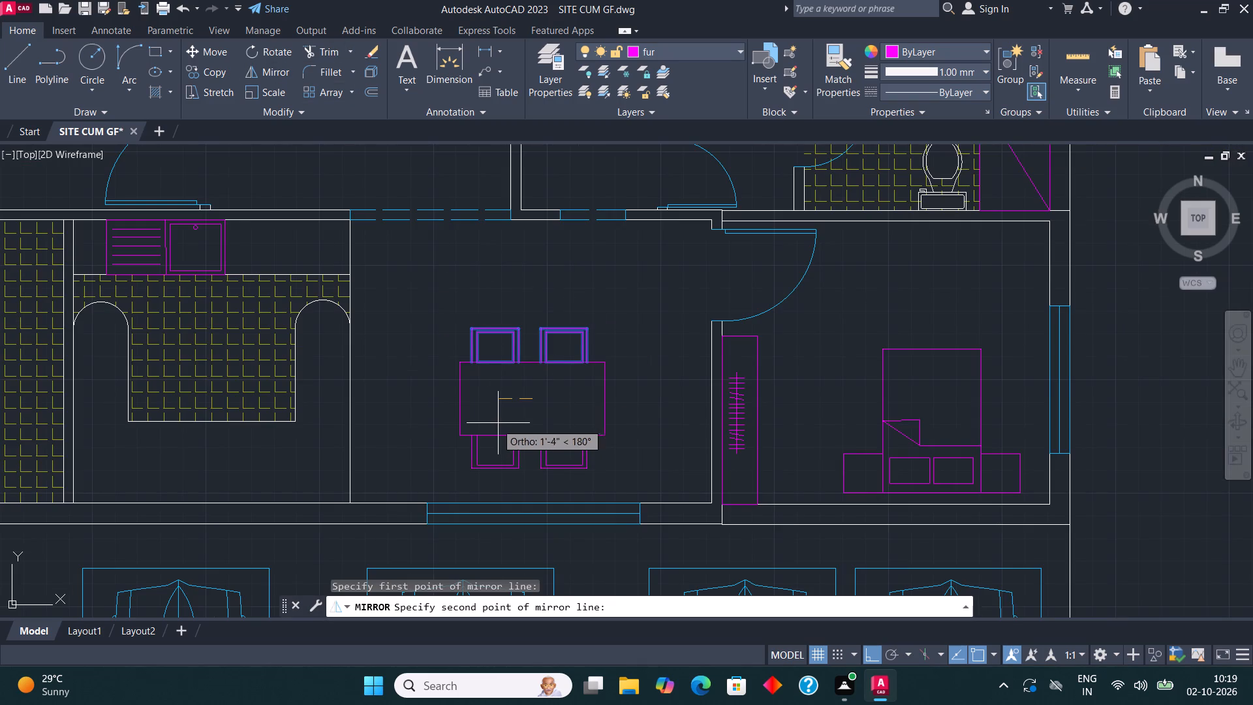
left_click(501, 422)
left_click(560, 610)
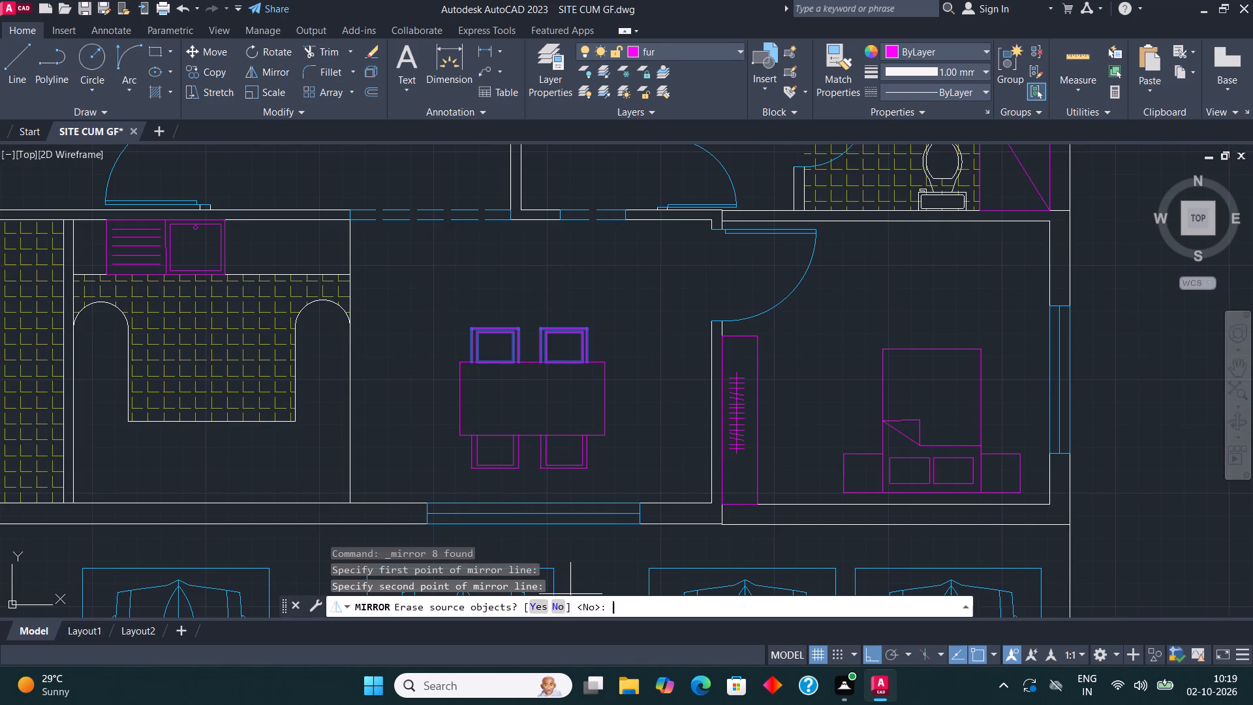
Copy the upper east chair straight north into the open space above the table.
scroll(592, 329, "up", 1)
left_click(598, 358)
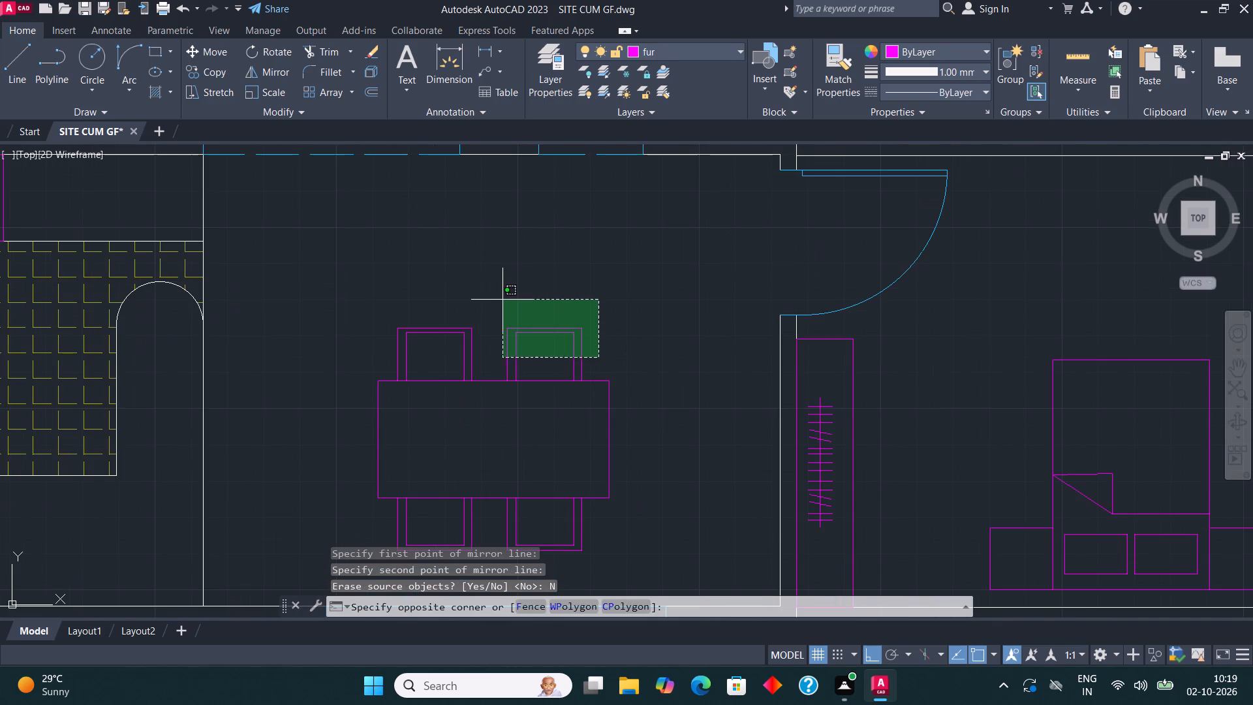
left_click(495, 300)
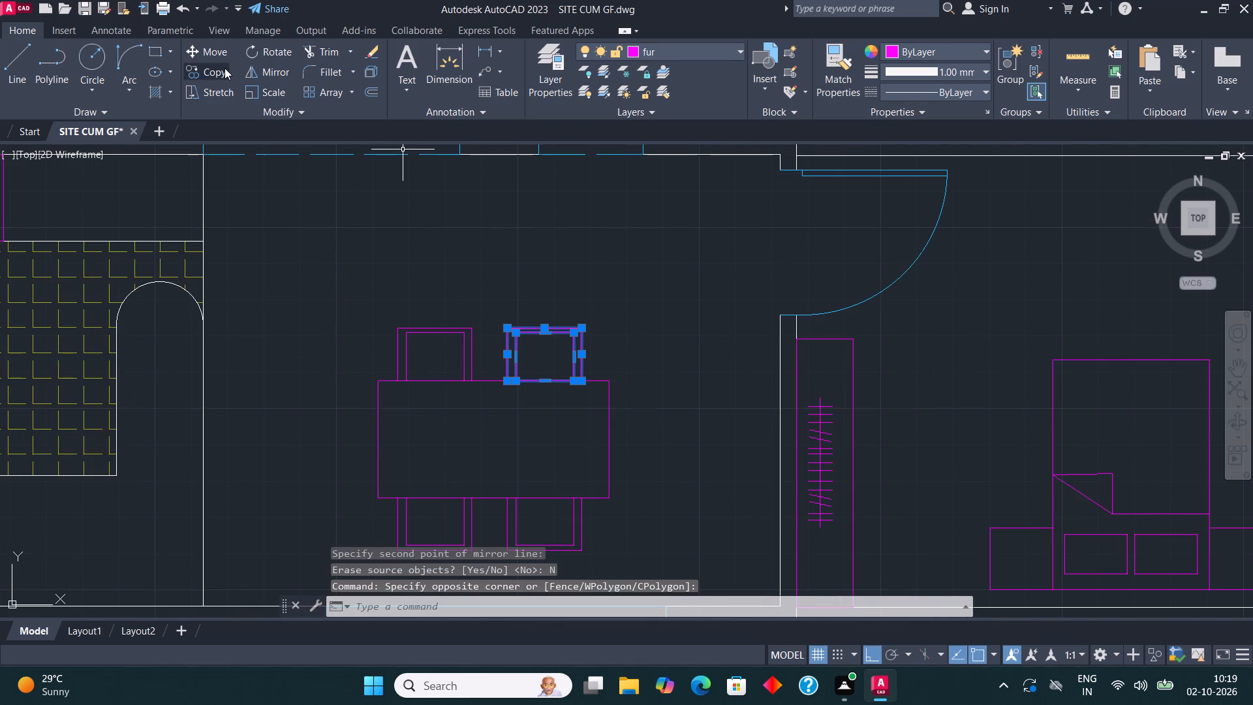
left_click(223, 69)
left_click(538, 342)
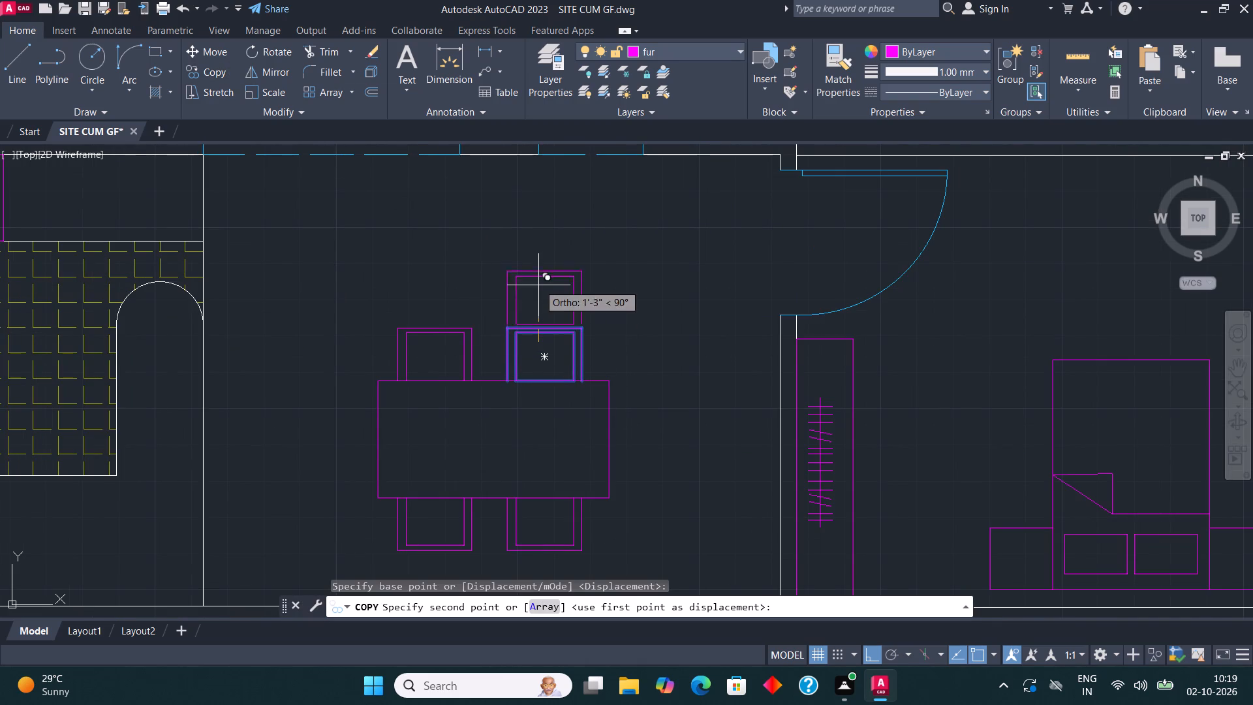
left_click(526, 231)
key("Escape")
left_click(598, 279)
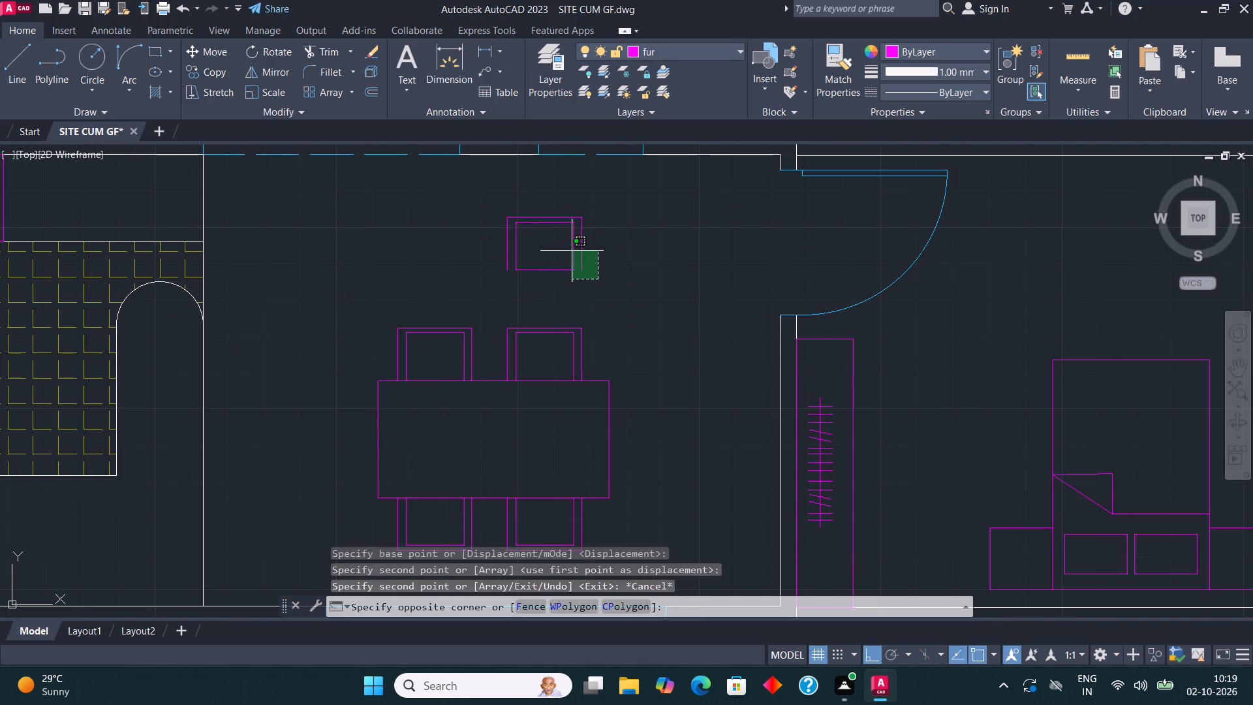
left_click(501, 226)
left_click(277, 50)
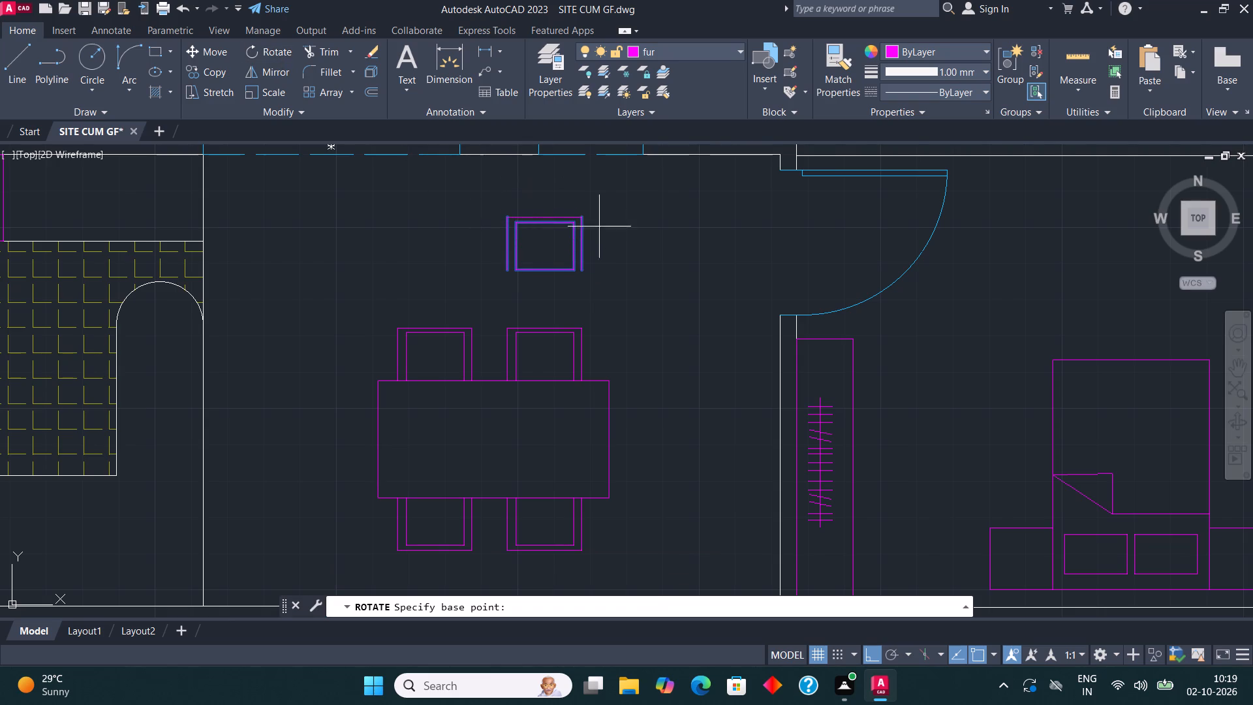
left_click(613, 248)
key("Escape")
Rotate the loose chair copy a quarter turn clockwise so that its open side faces west.
left_click(598, 290)
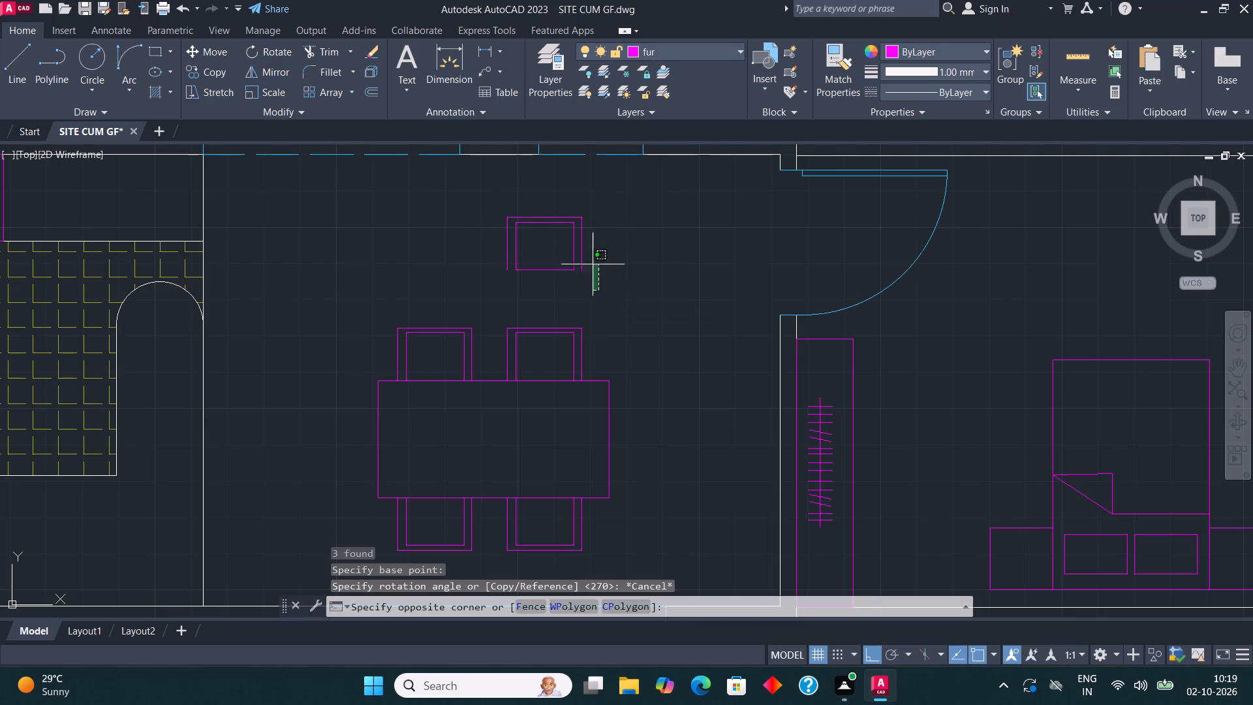
left_click(482, 192)
left_click(283, 54)
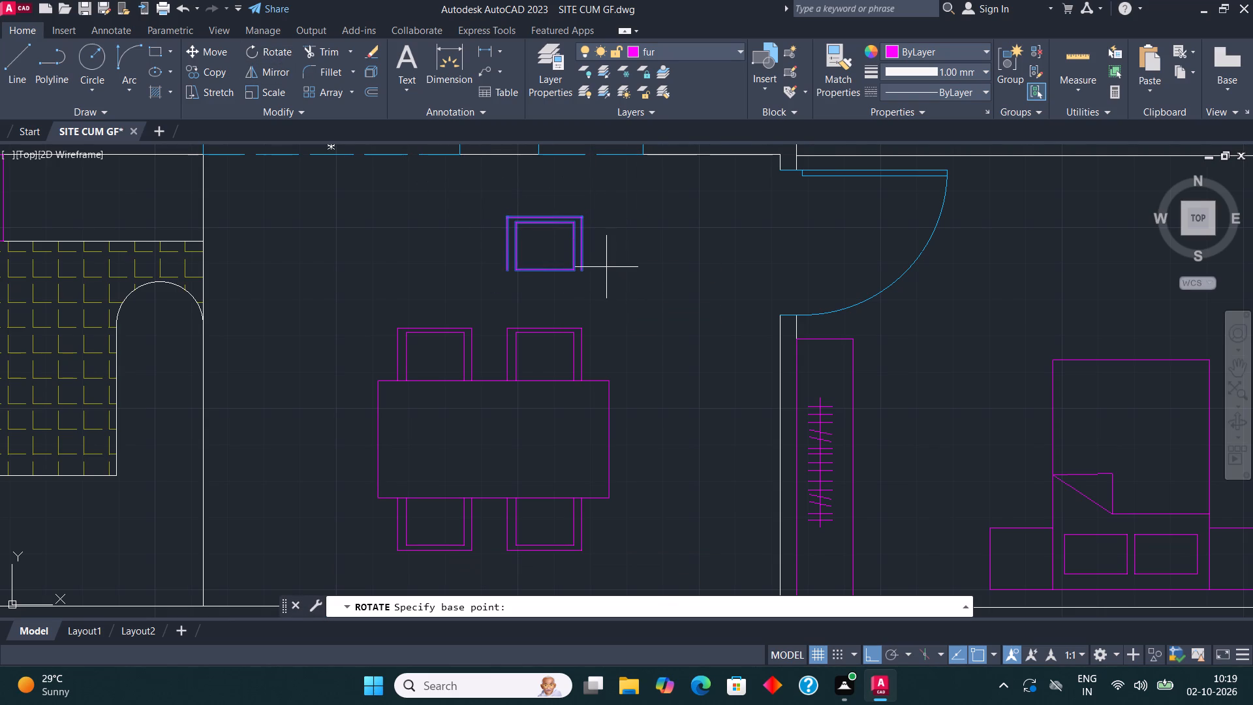
left_click(606, 268)
left_click(611, 306)
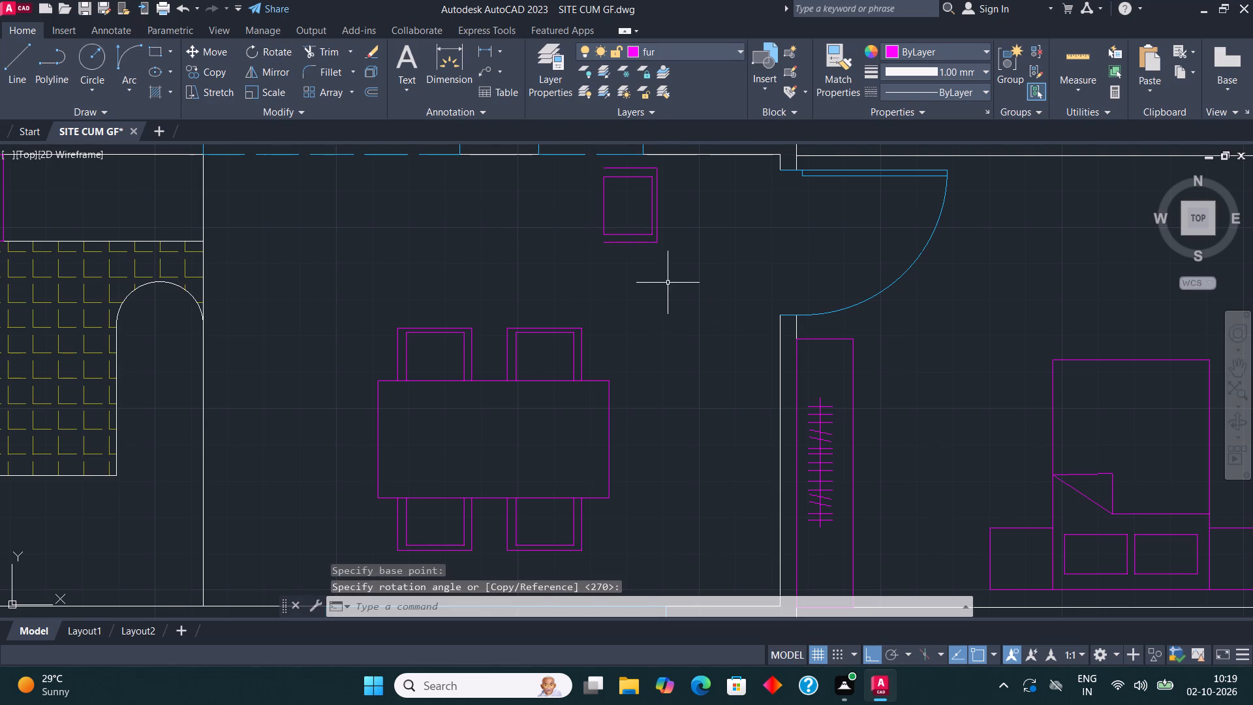
Move the rotated chair against the table's east edge, roughly midway along it, with ortho off.
left_click(673, 267)
left_click(571, 163)
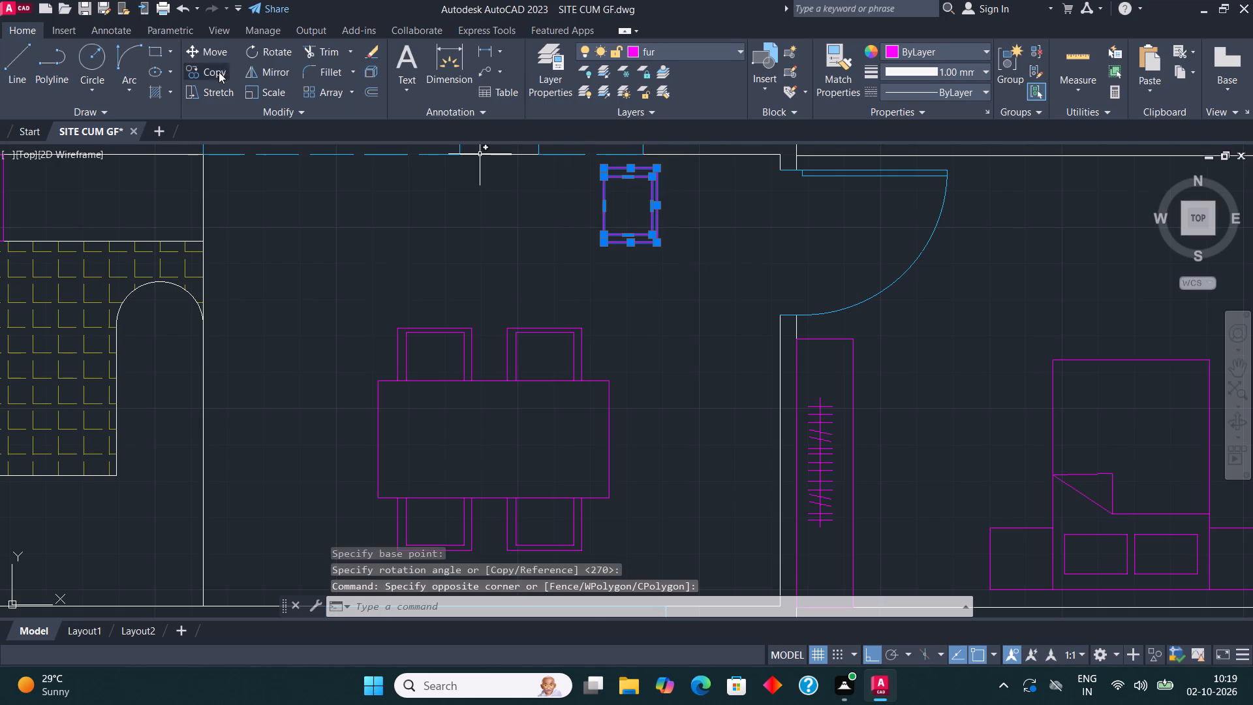
left_click(216, 57)
left_click(606, 245)
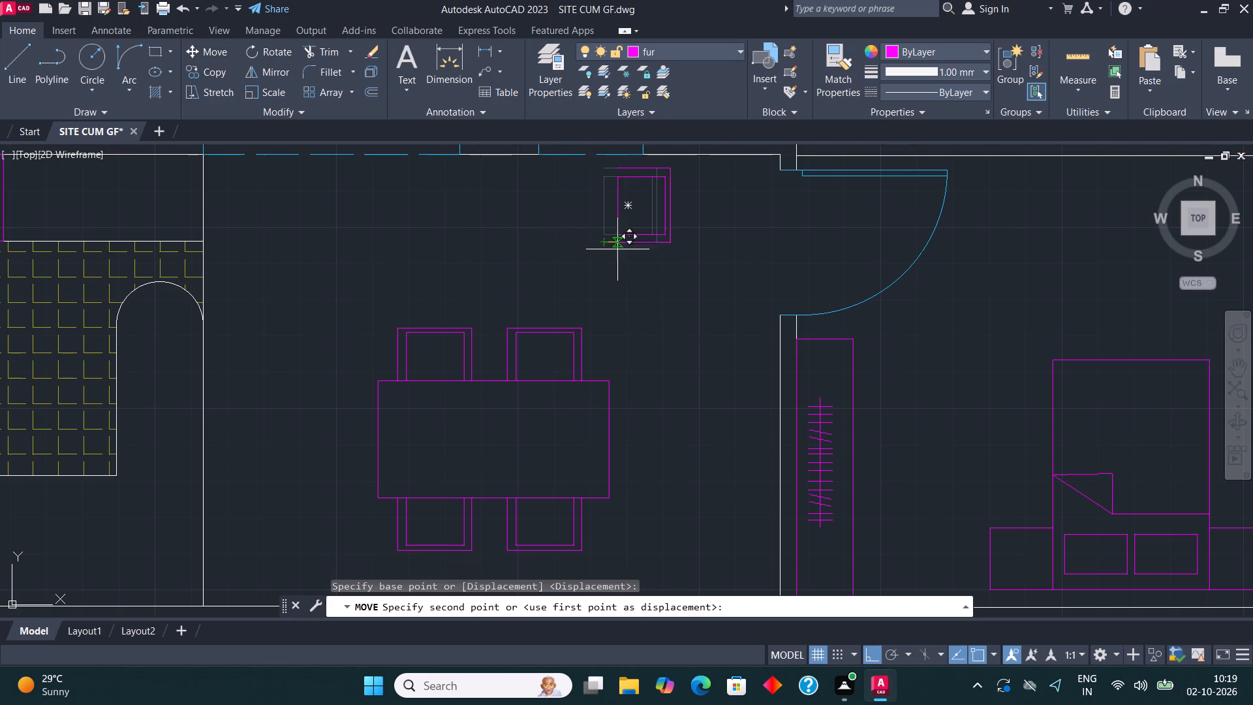
scroll(645, 477, "up", 1)
key("F8")
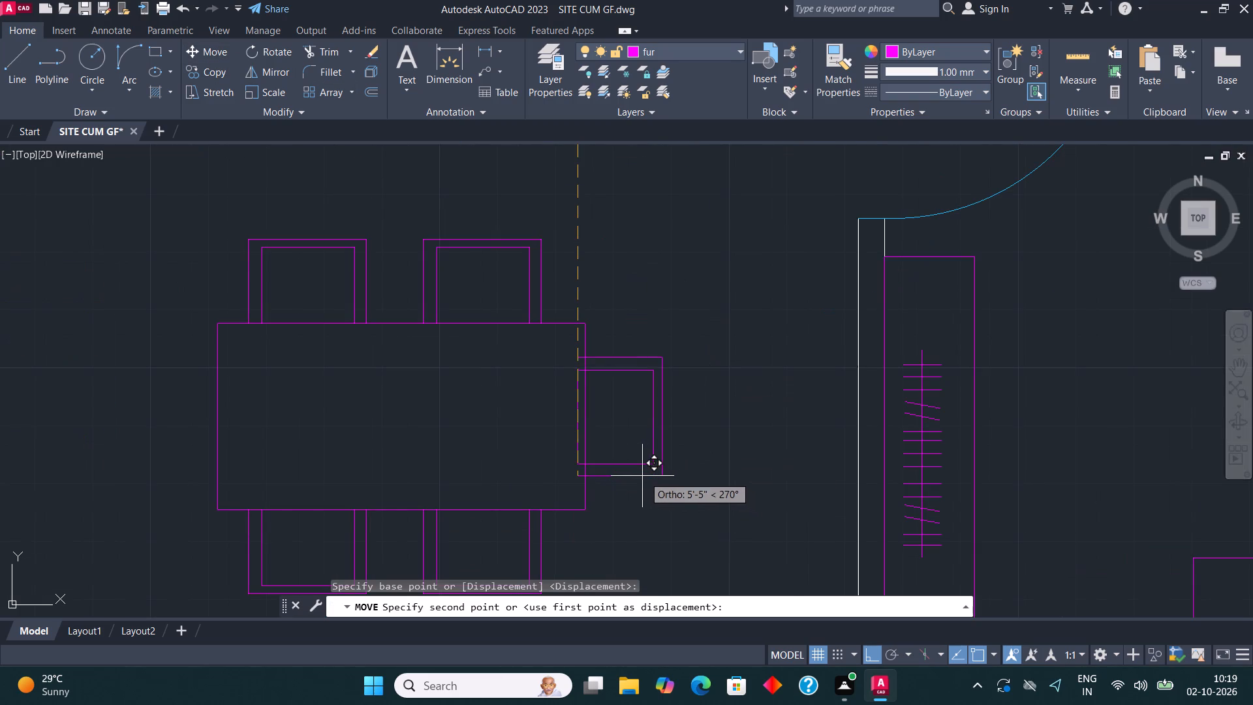
left_click(589, 477)
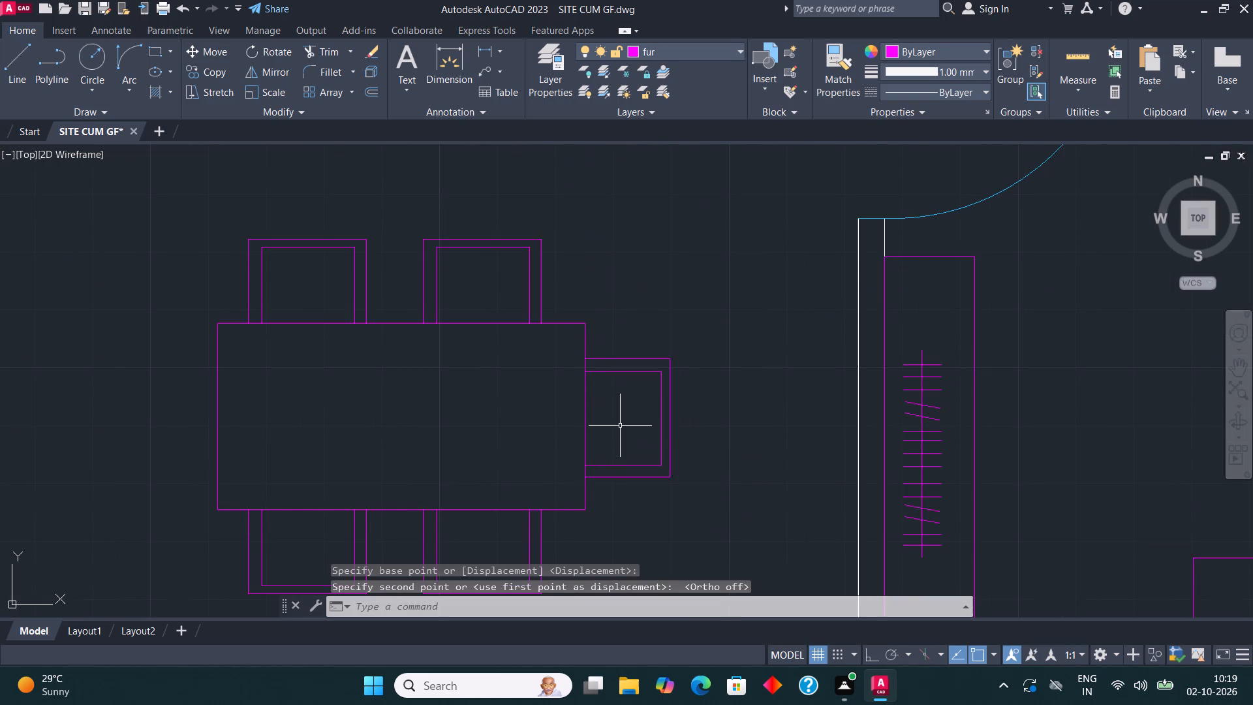
key("Escape")
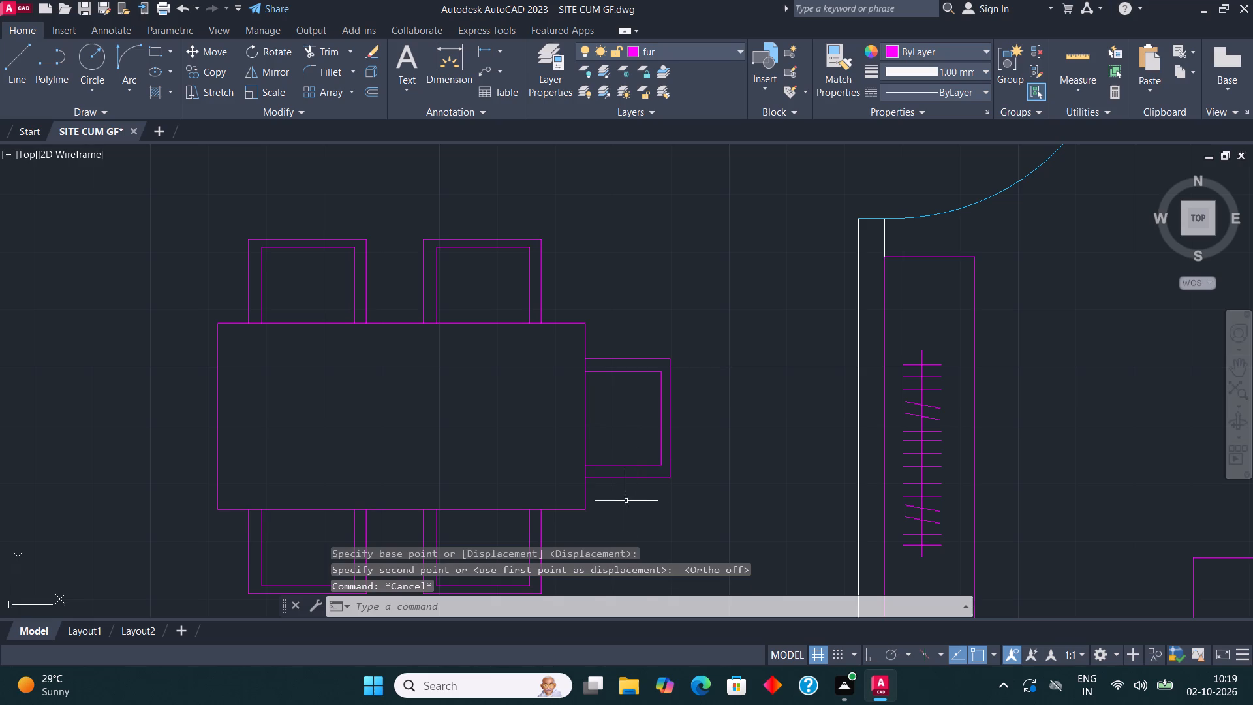
Mirror the east-end chair across the table's vertical centreline onto the west edge, keeping the original.
left_click_drag(688, 502, 688, 492)
left_click(628, 333)
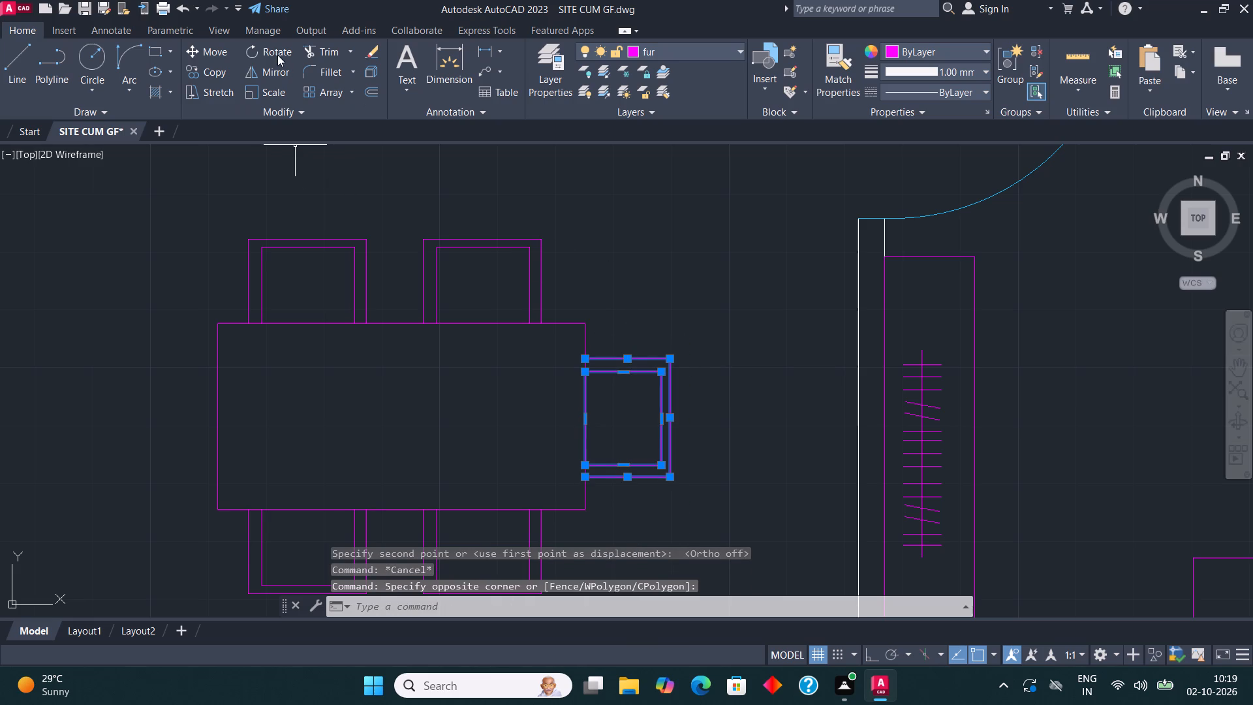
left_click(277, 70)
left_click(400, 419)
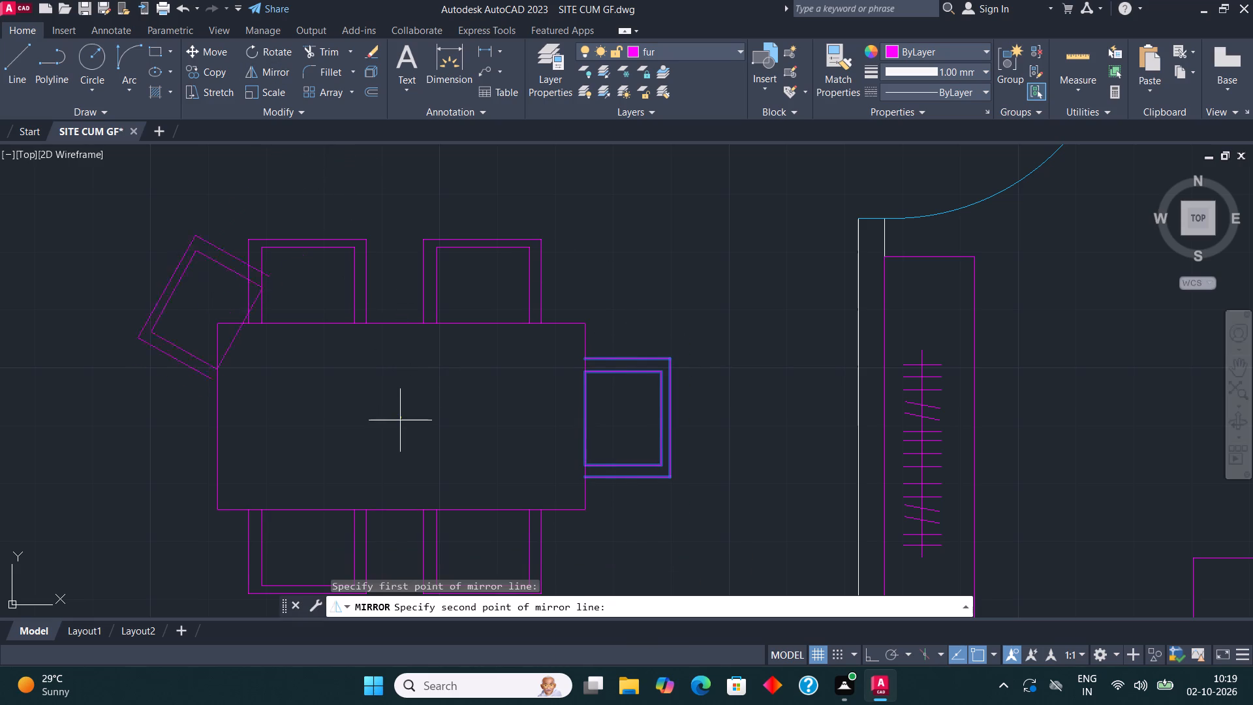
key("F8")
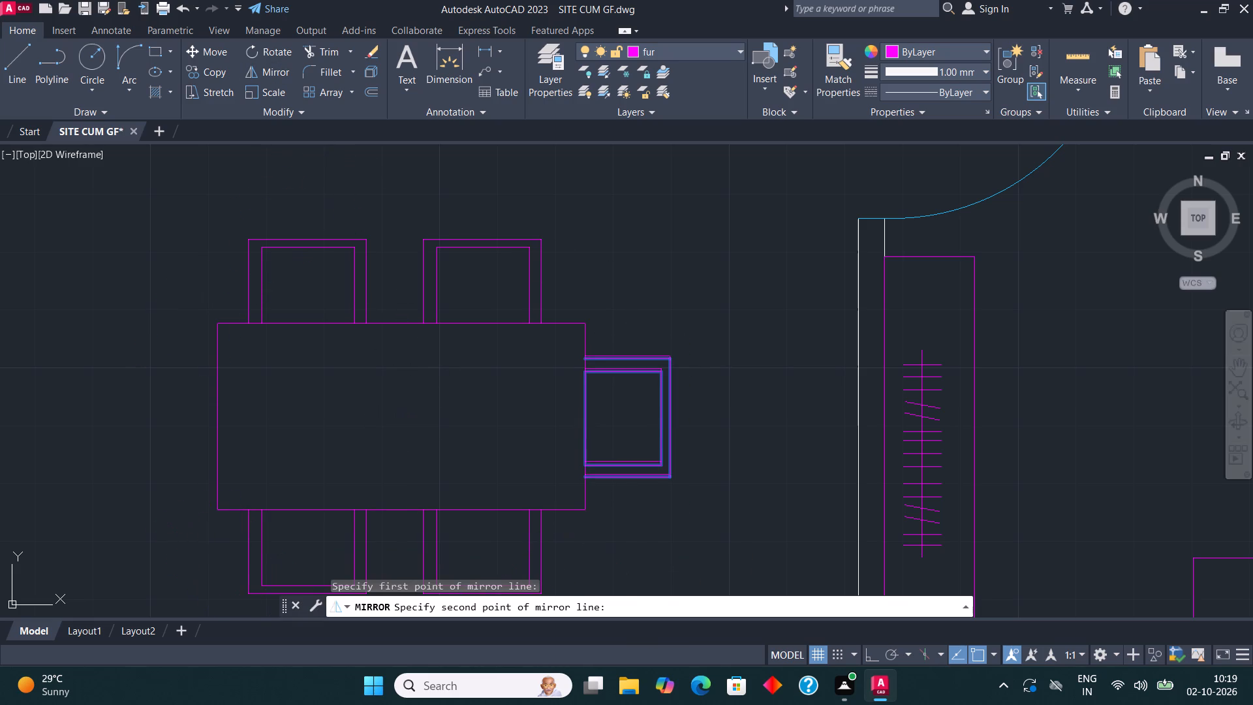
scroll(450, 433, "down", 2)
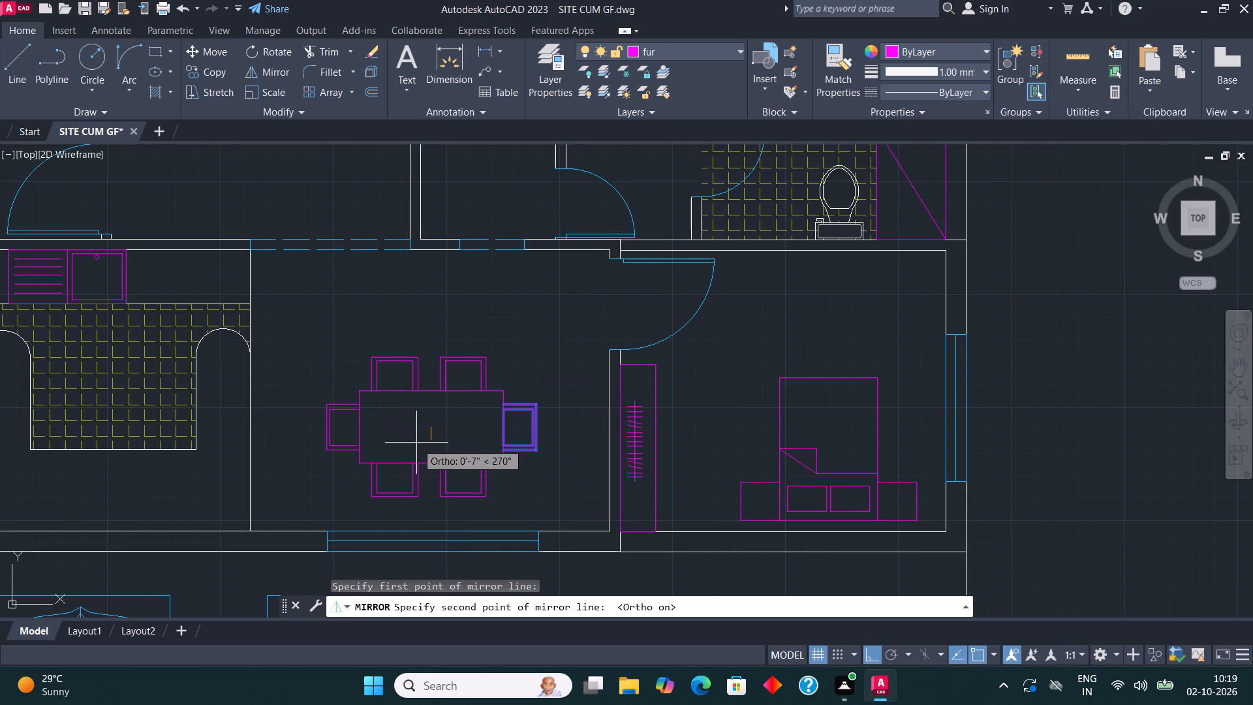
left_click(414, 408)
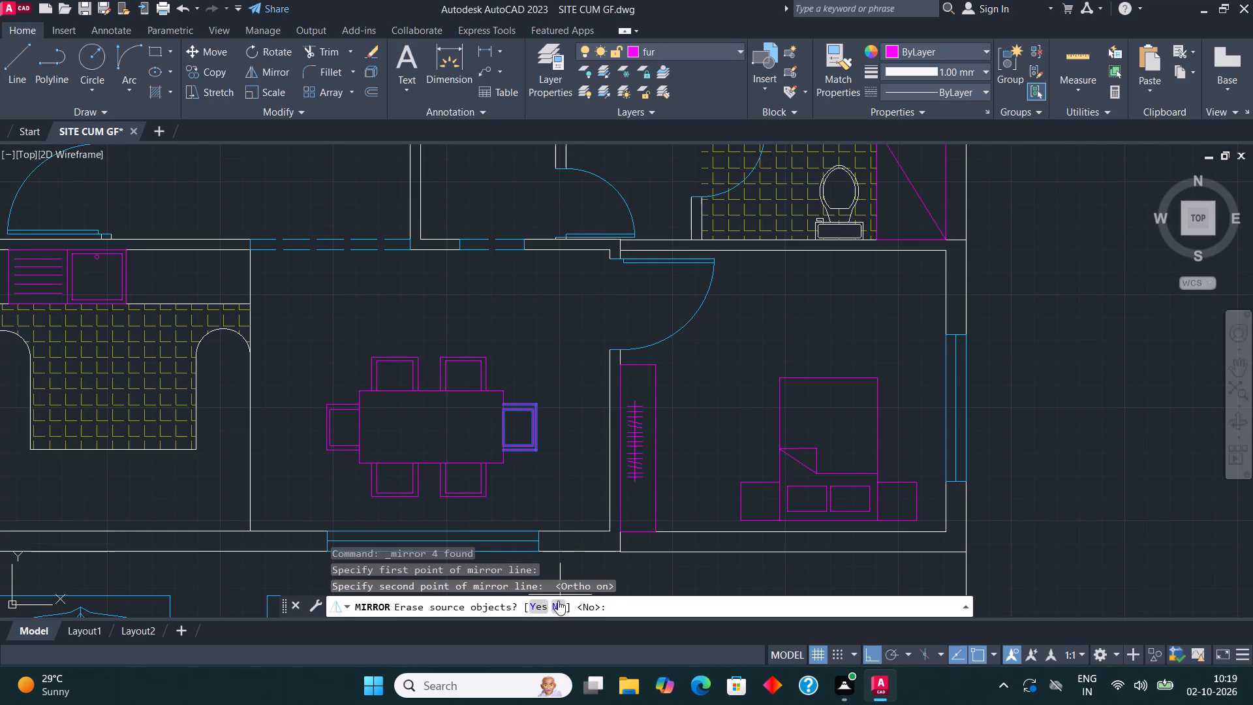
left_click(558, 601)
Move the whole dining table with its six chairs slightly north within the room.
scroll(530, 448, "down", 1)
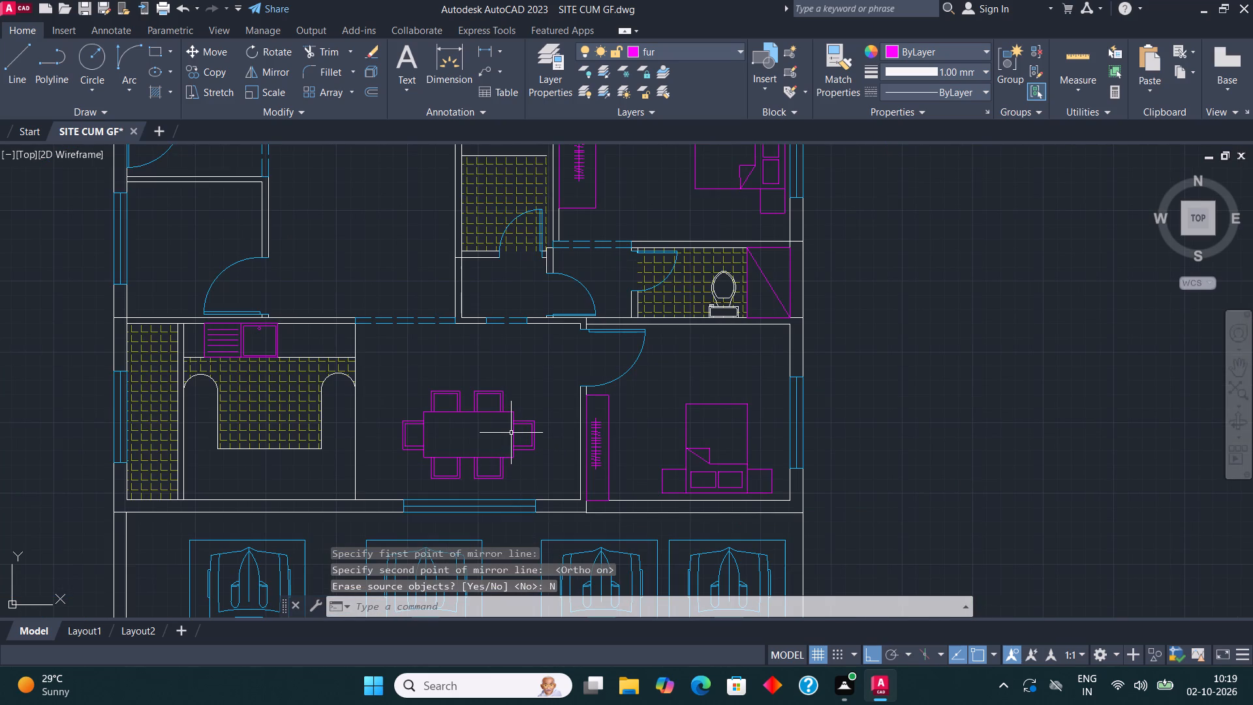
left_click(548, 486)
left_click(388, 378)
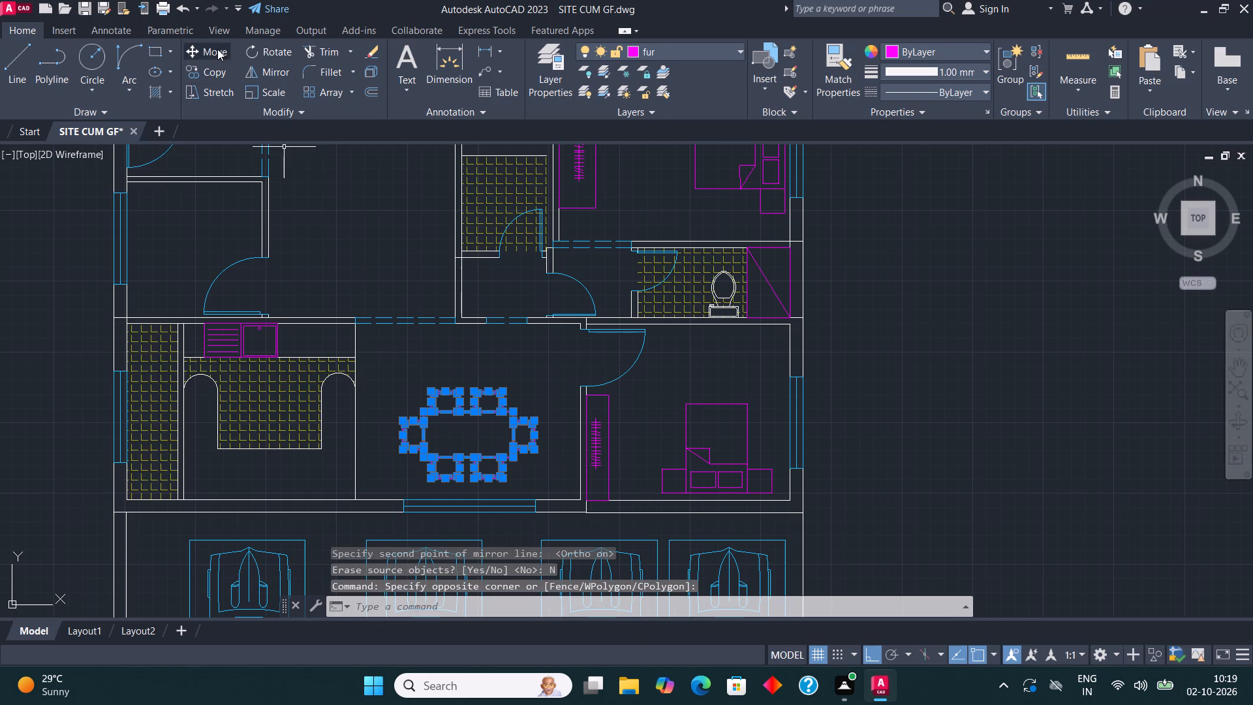
left_click(217, 49)
left_click(470, 440)
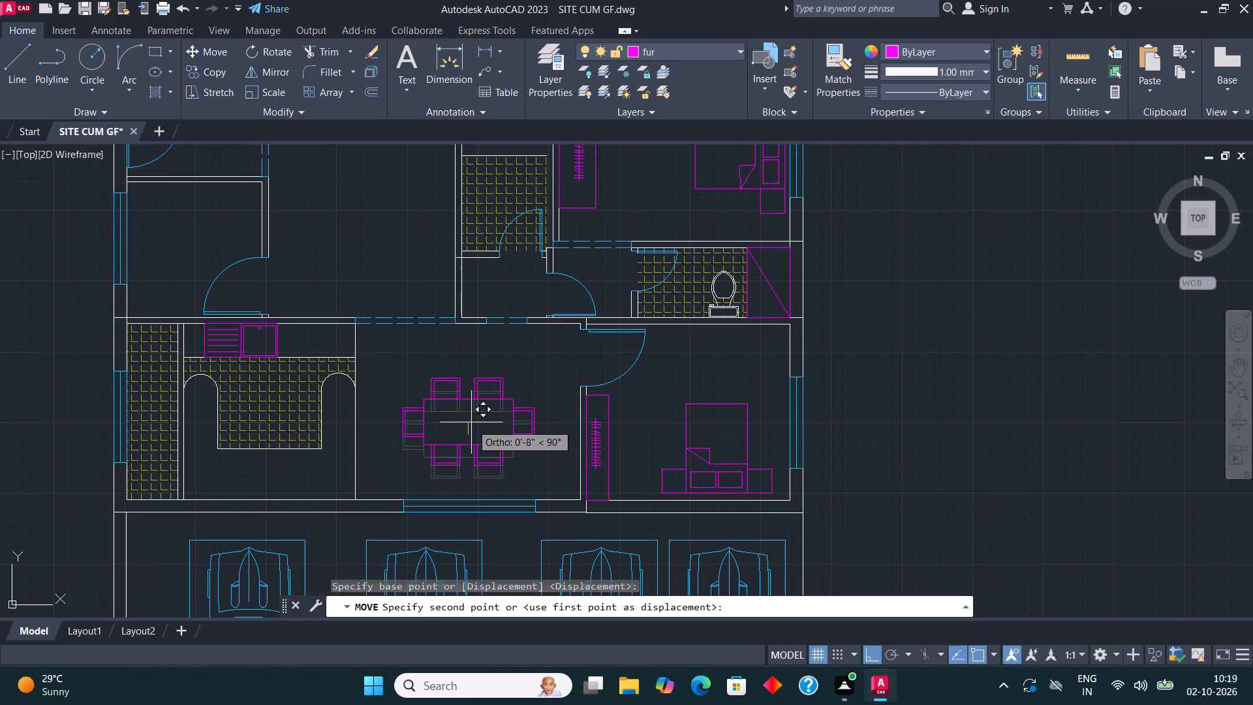
left_click(471, 419)
key("Escape")
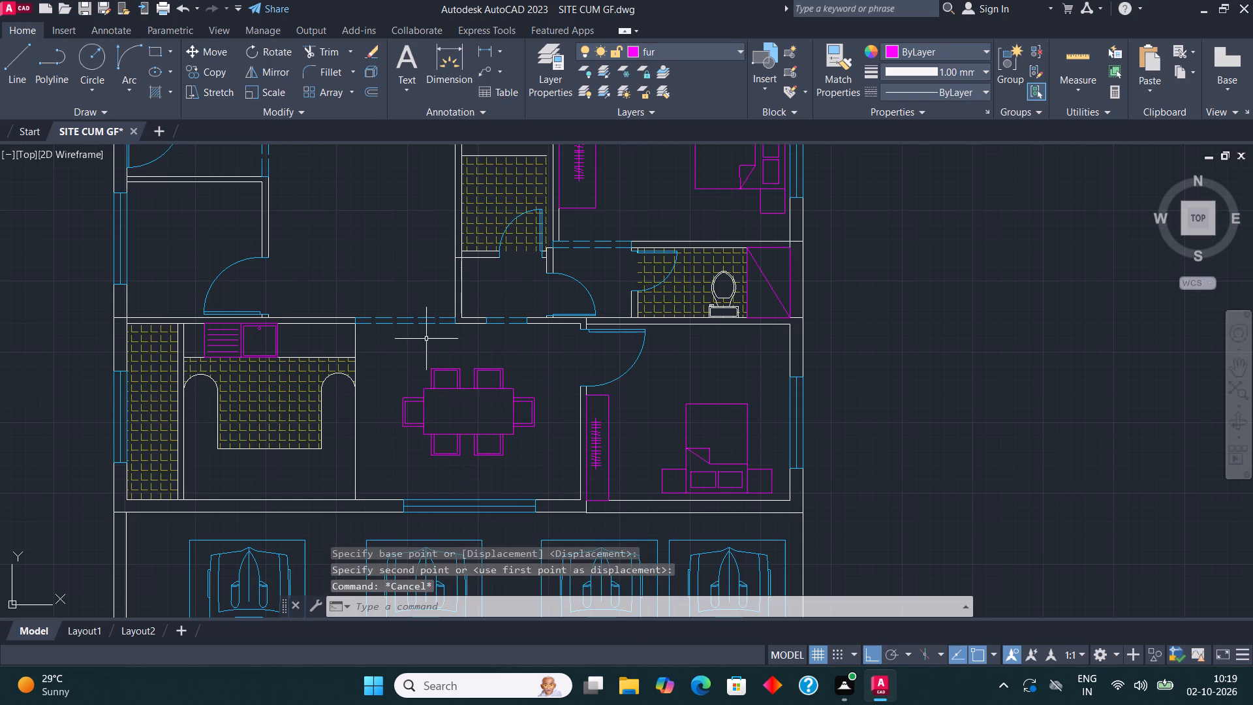
Draw a vertical line across the small lobby south of the hatched bathroom, from the lower opening's west jamb up to the bathroom wall.
middle_click_drag(483, 372, 538, 455)
scroll(595, 388, "up", 2)
middle_click_drag(470, 330, 459, 334)
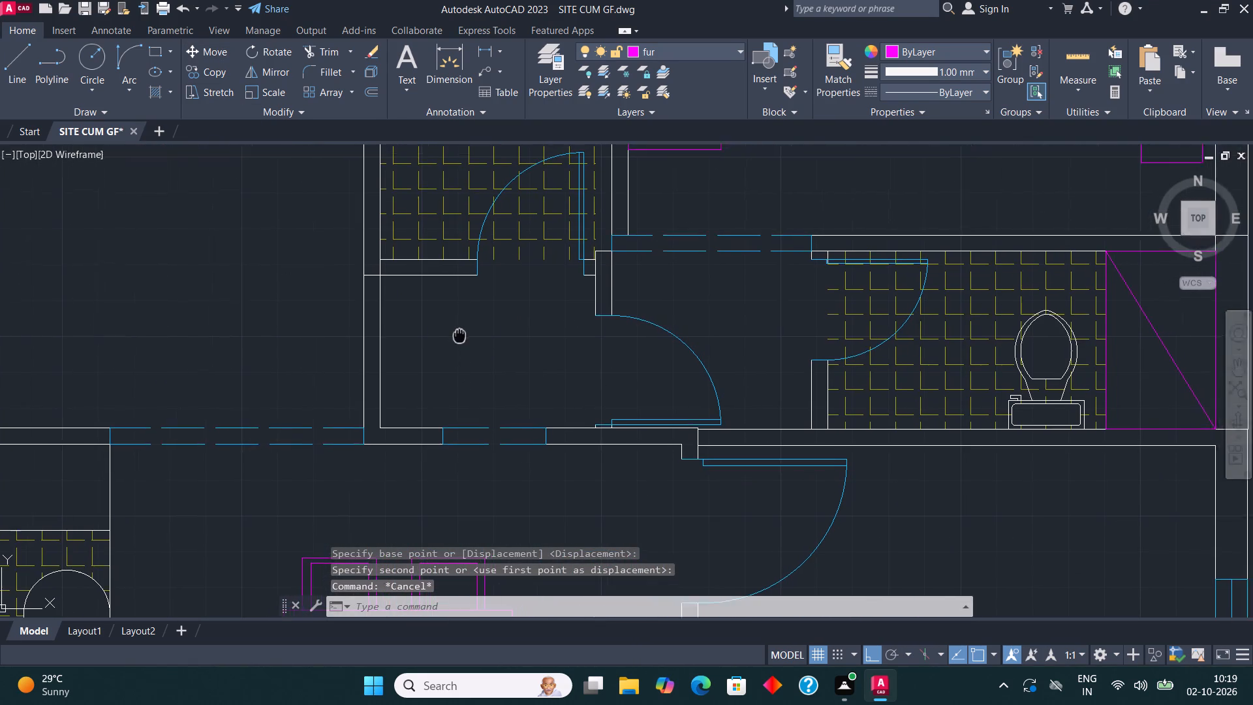
middle_click_drag(459, 334, 422, 390)
scroll(416, 368, "up", 1)
left_click(15, 58)
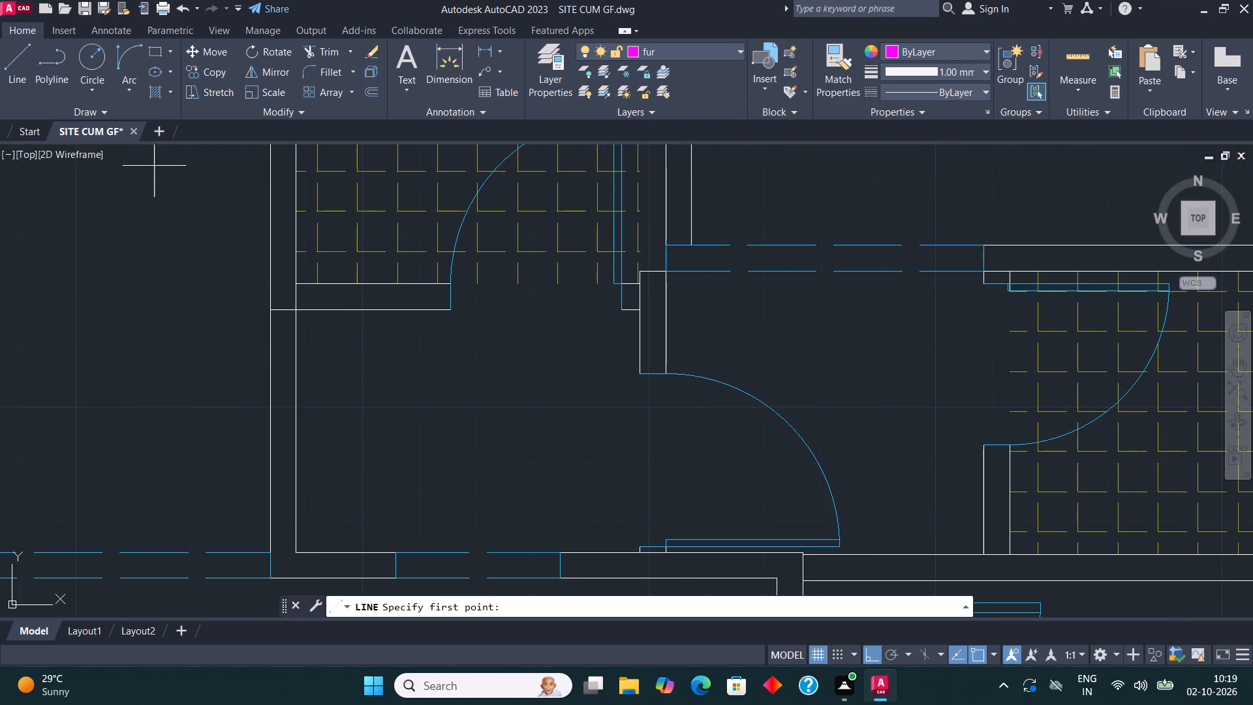
scroll(223, 232, "down", 1)
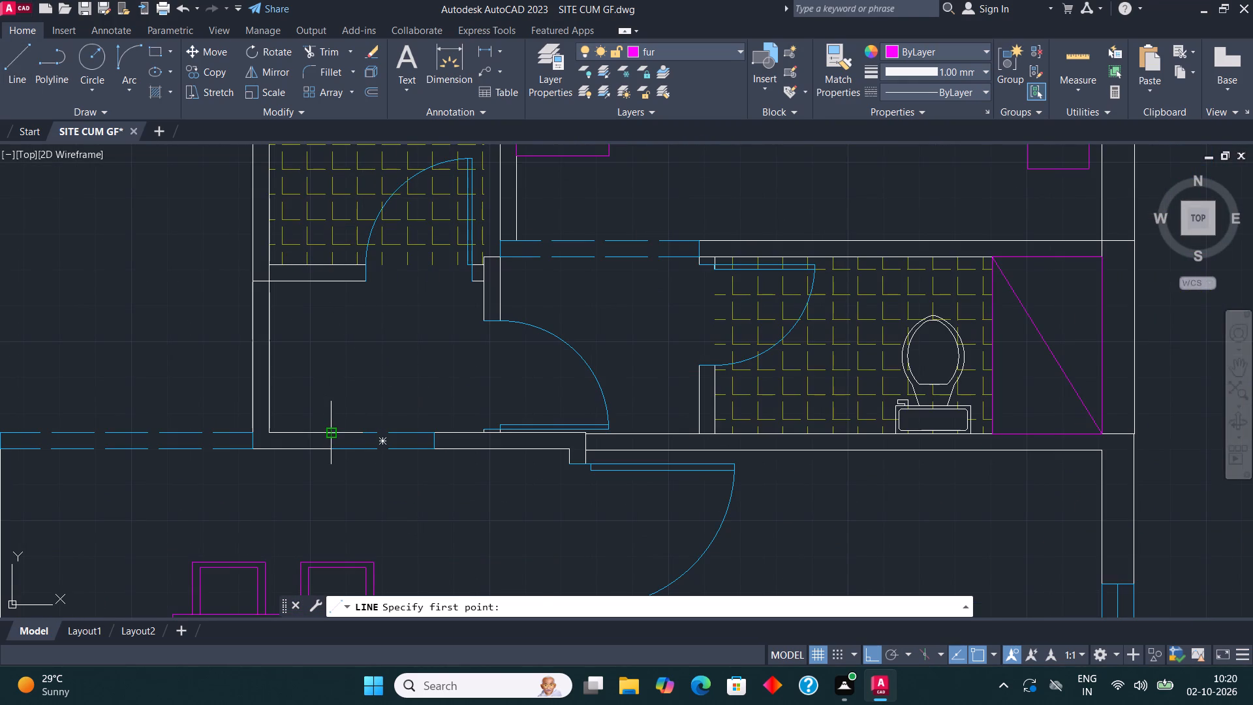
left_click(332, 429)
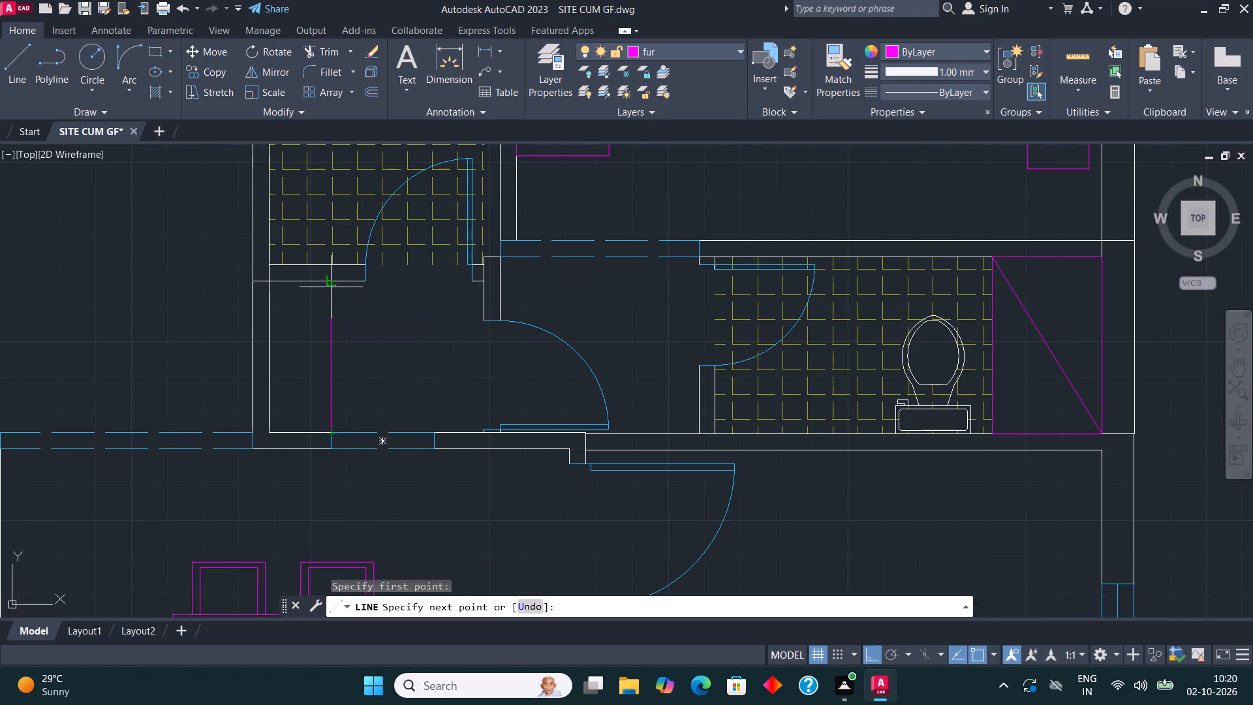
left_click(331, 281)
key("Escape")
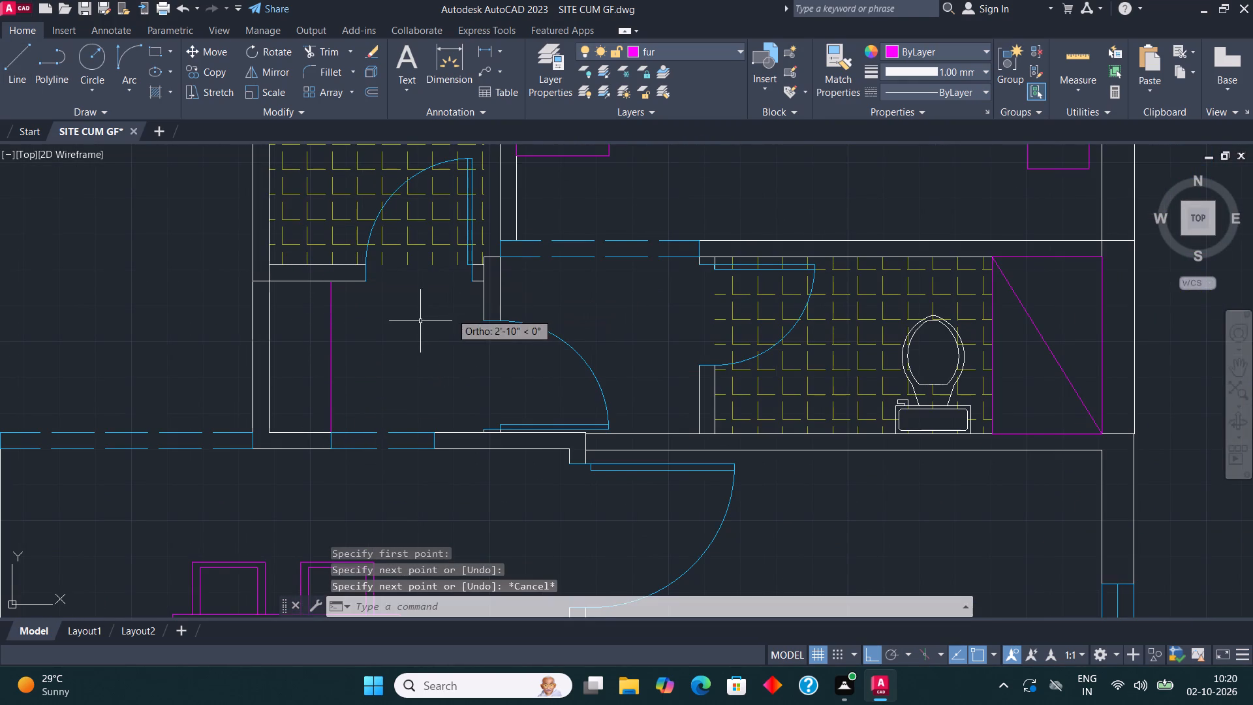
Draw an ellipse between the lobby's west wall and the vertical furniture line, with a vertical half-axis of about 0'-8".
middle_click_drag(466, 345, 564, 381)
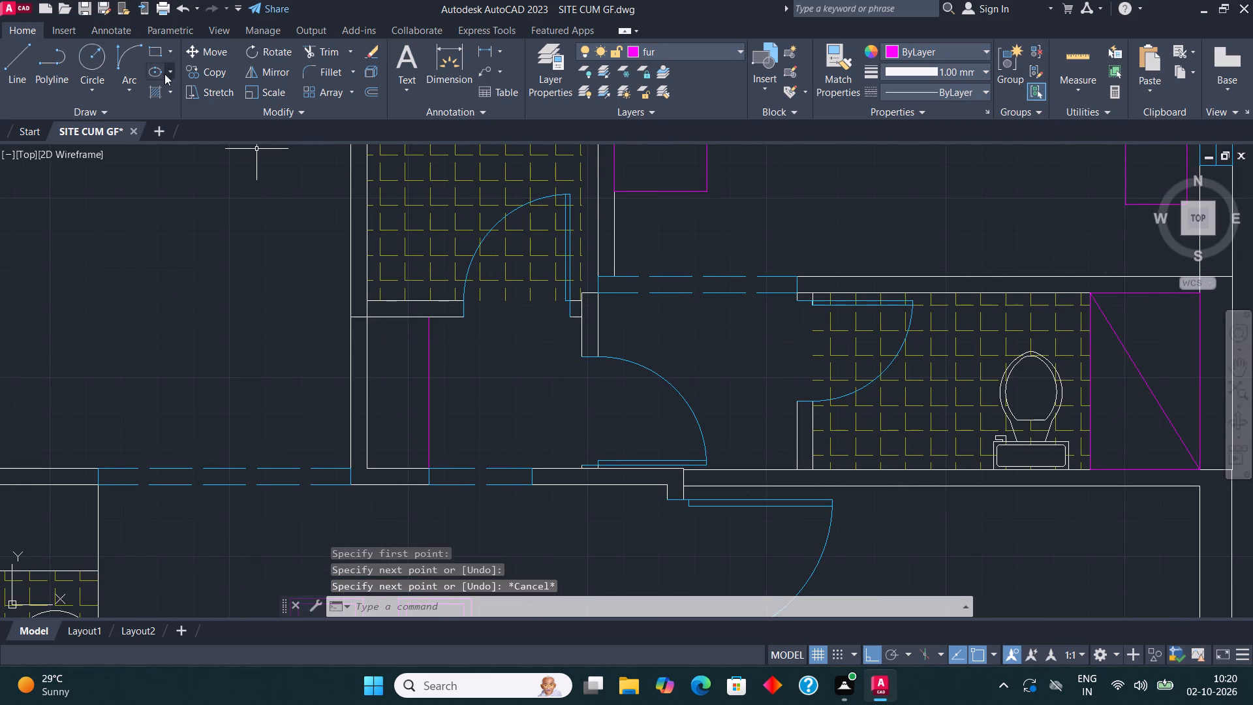
left_click(153, 70)
scroll(438, 388, "up", 1)
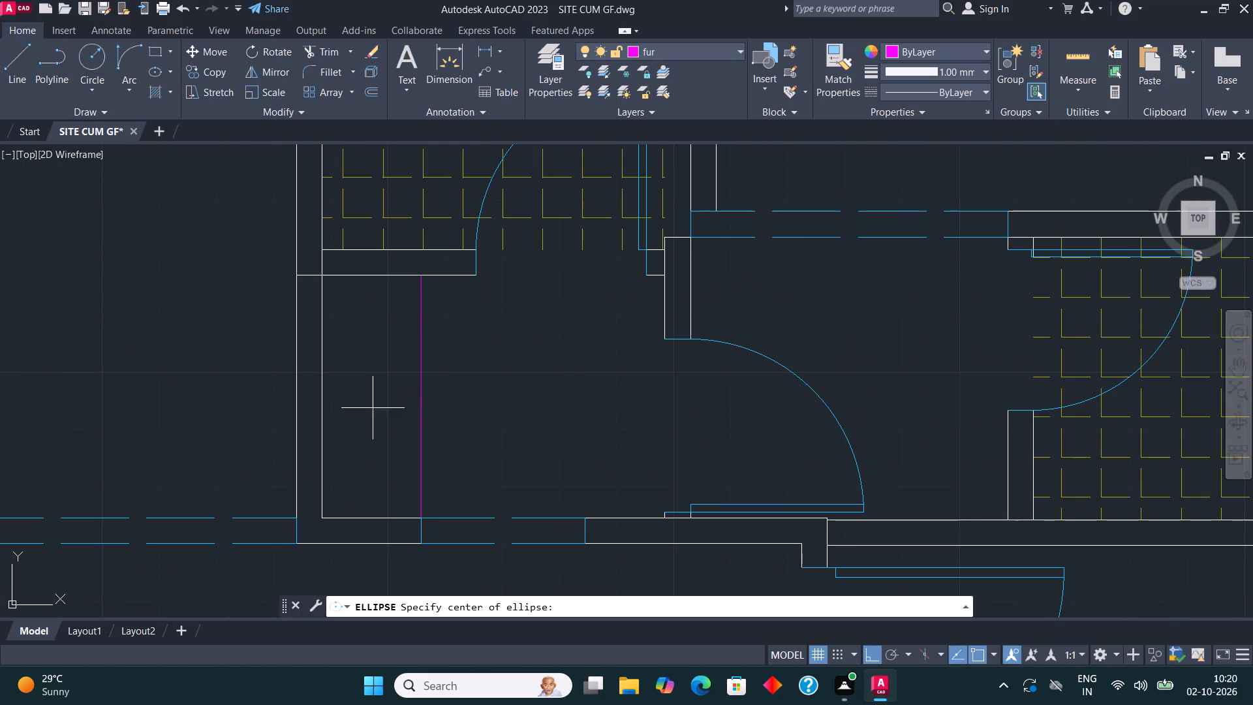
left_click(370, 413)
left_click(372, 371)
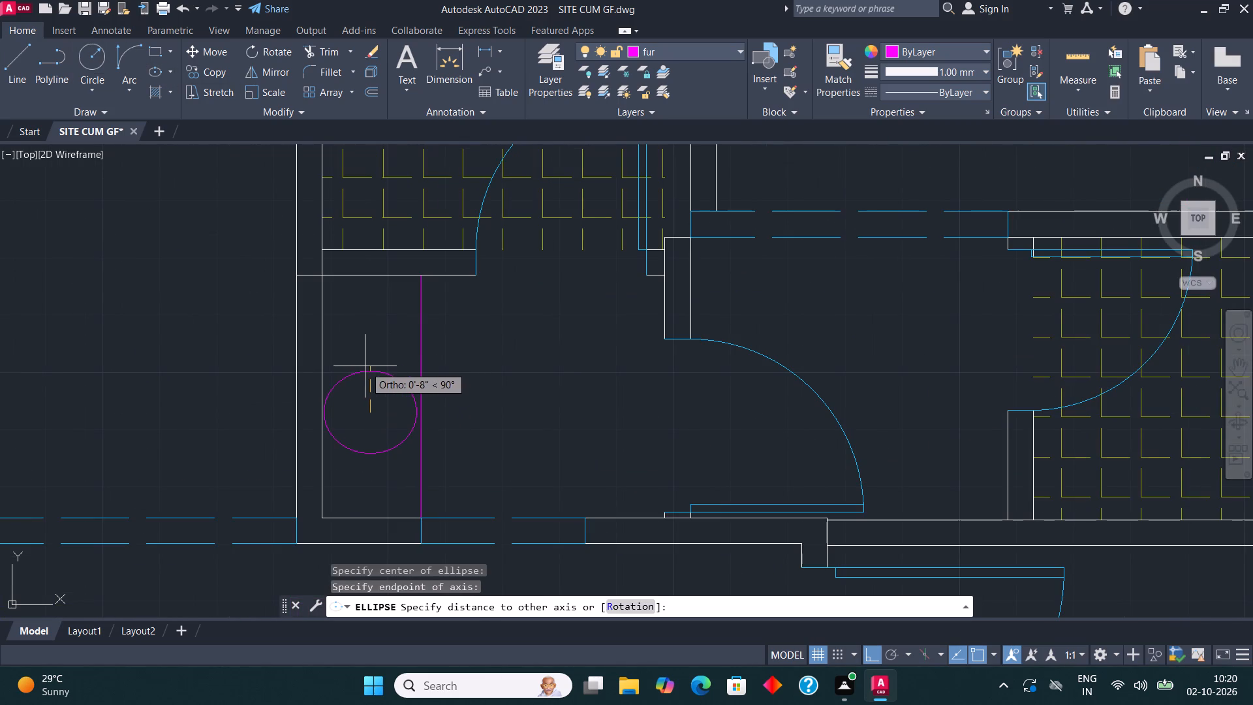
left_click(332, 377)
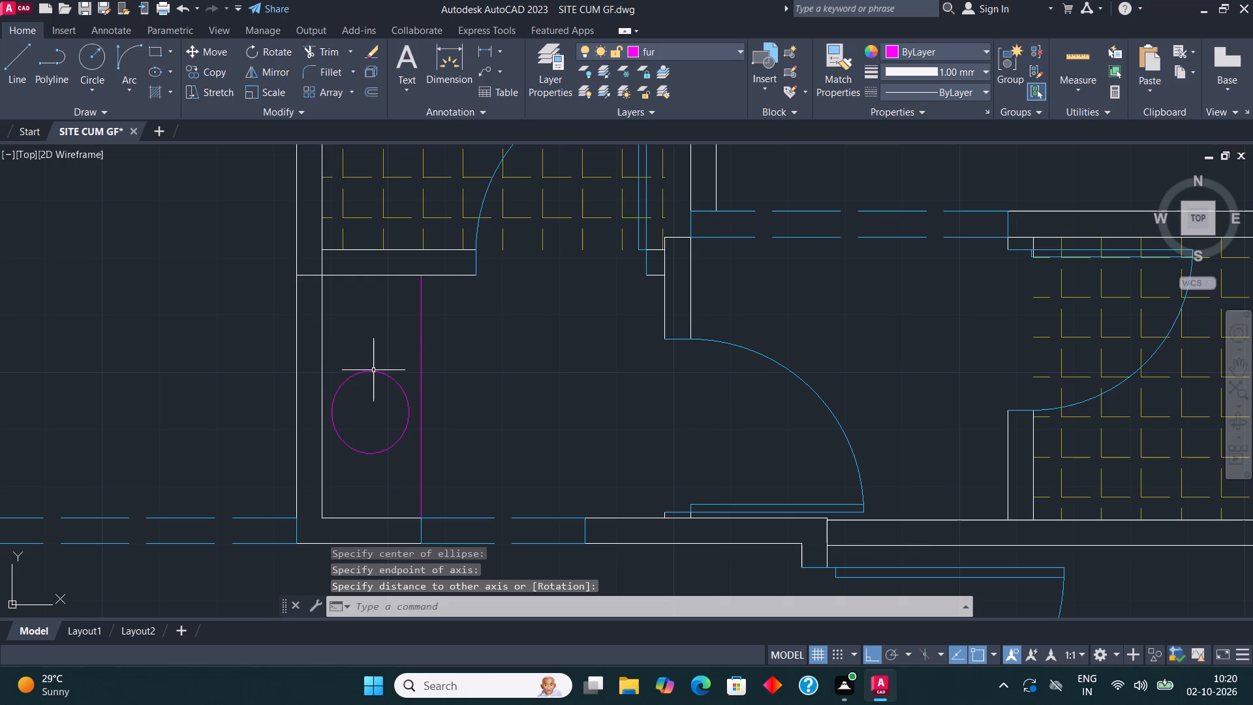
Move the ellipse straight north by its centre, closer to the bathroom wall.
left_click(372, 369)
left_click(368, 411)
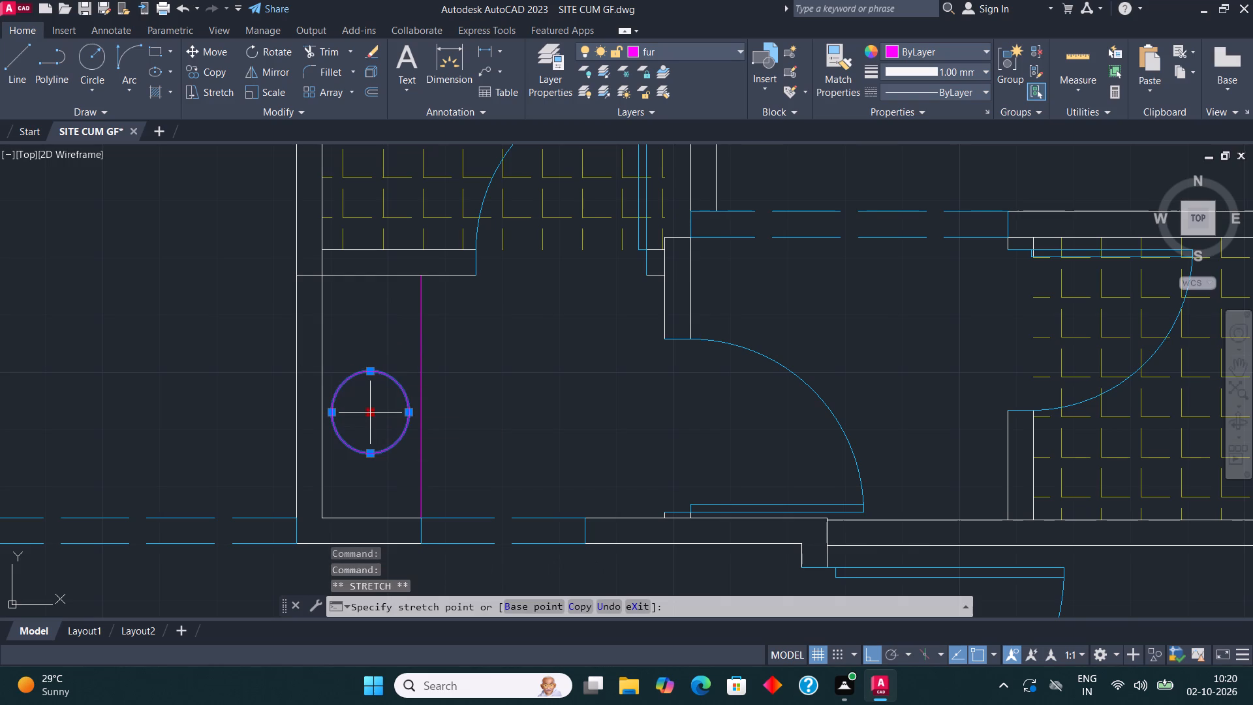
left_click(371, 358)
key("Escape")
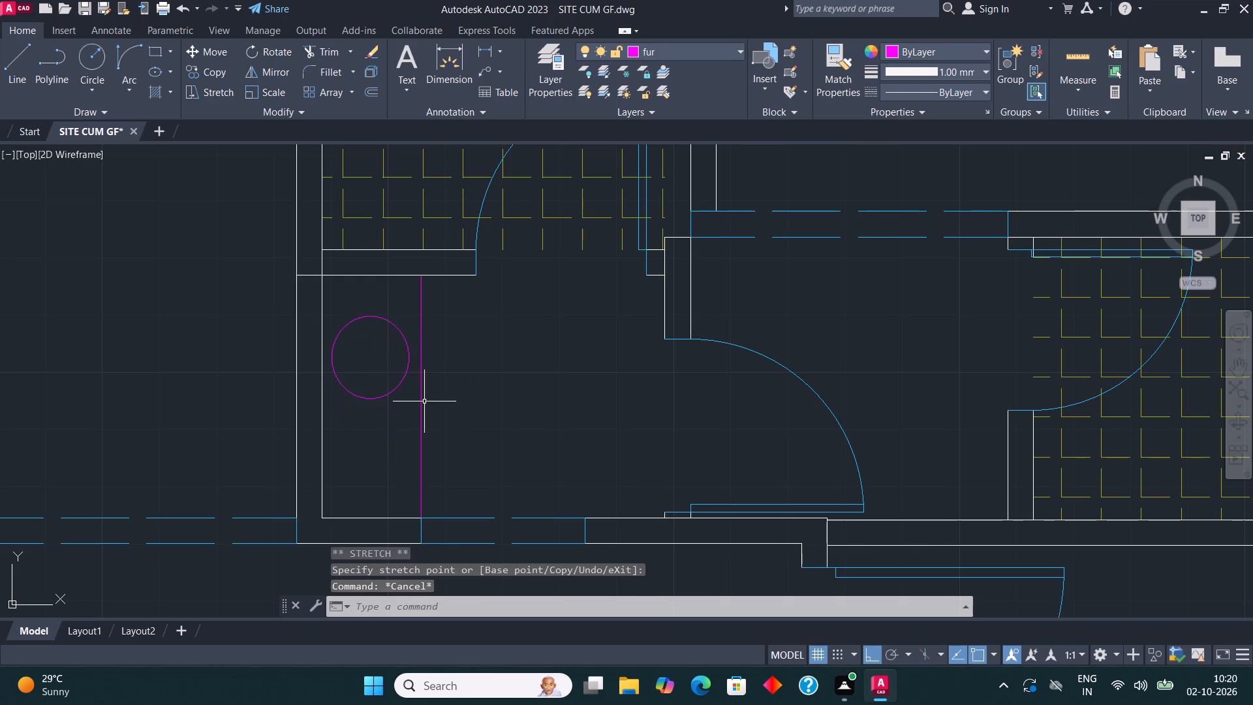
Replace the lobby's vertical furniture line with a counter outline running south from the bathroom door's west jamb, then west to the wall.
left_click(420, 406)
key("Delete")
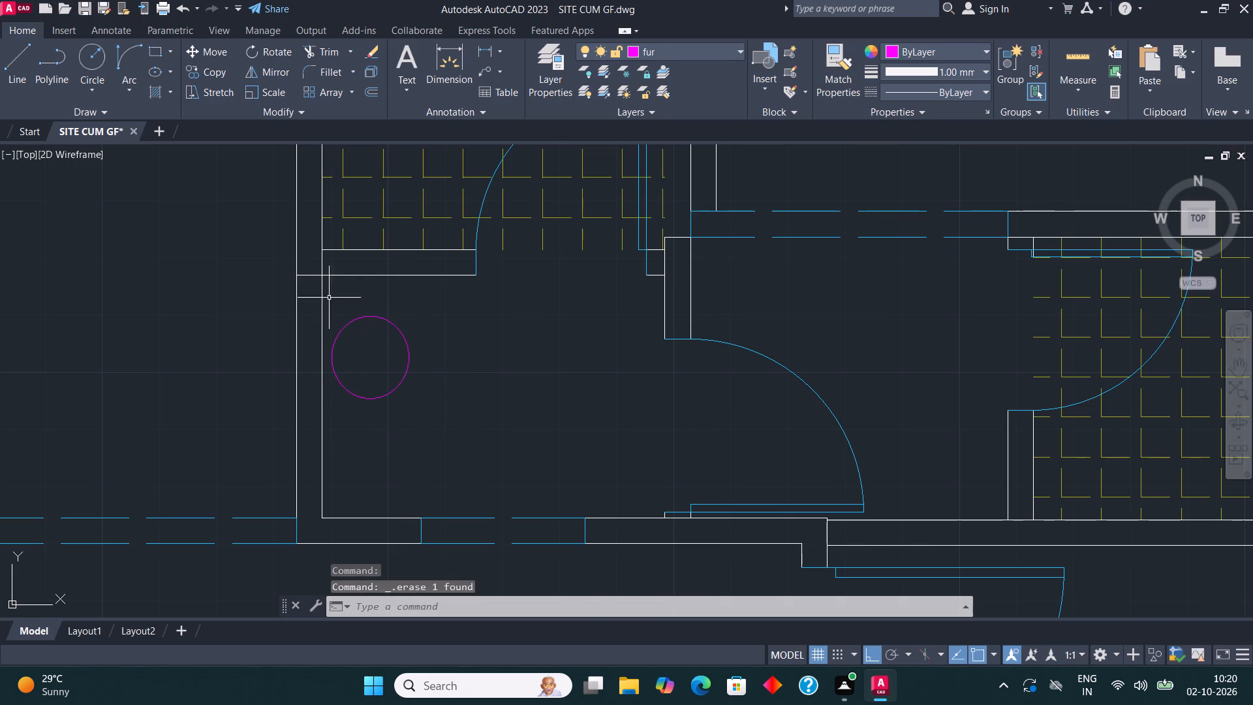
left_click(17, 59)
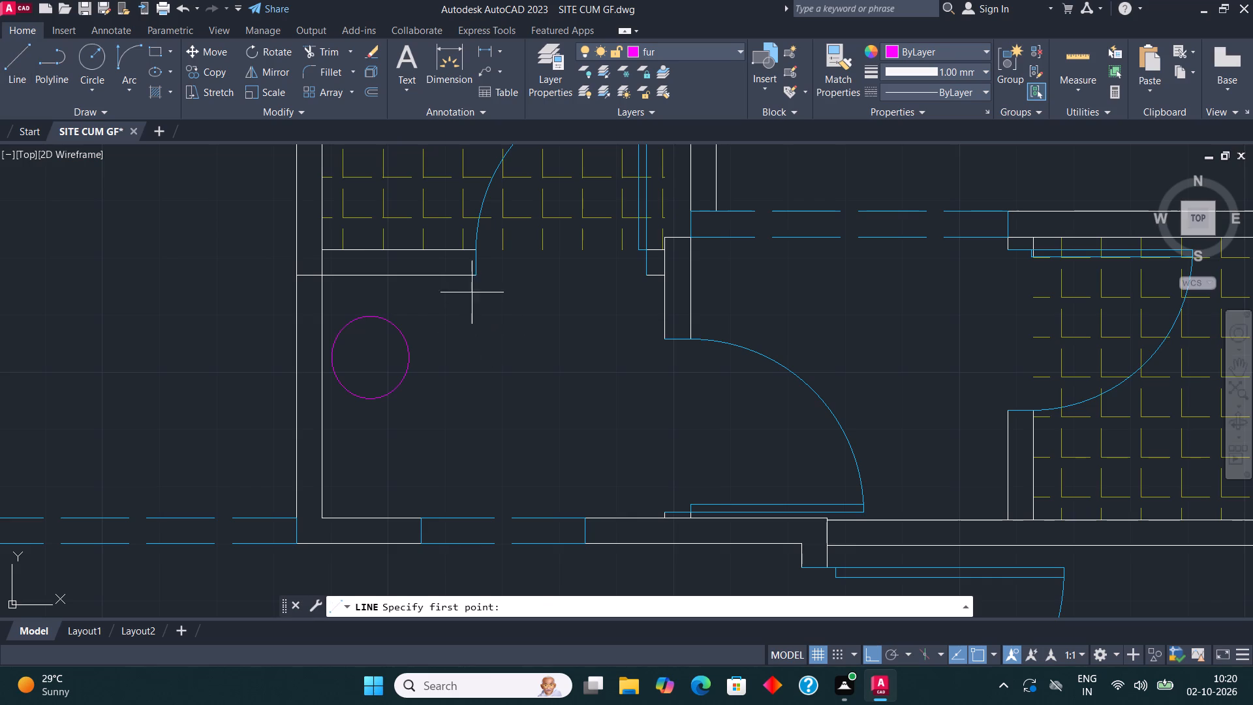
left_click(475, 280)
left_click(472, 423)
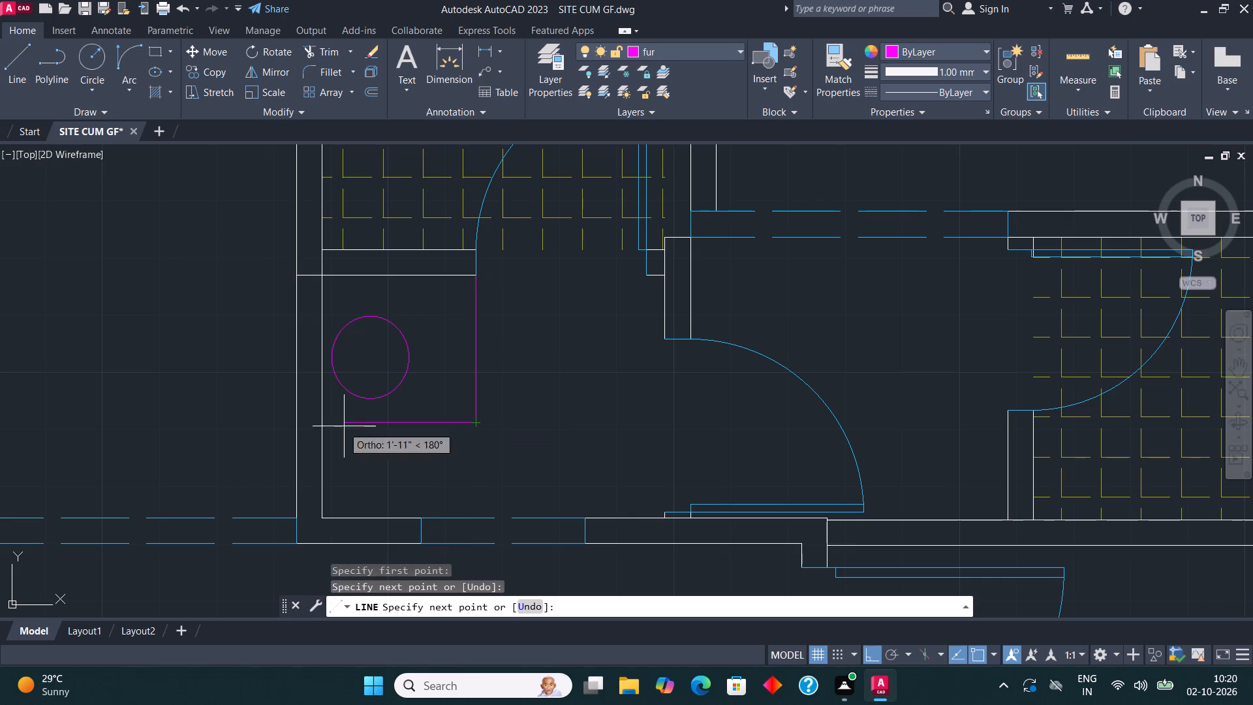
left_click(324, 426)
key("Escape")
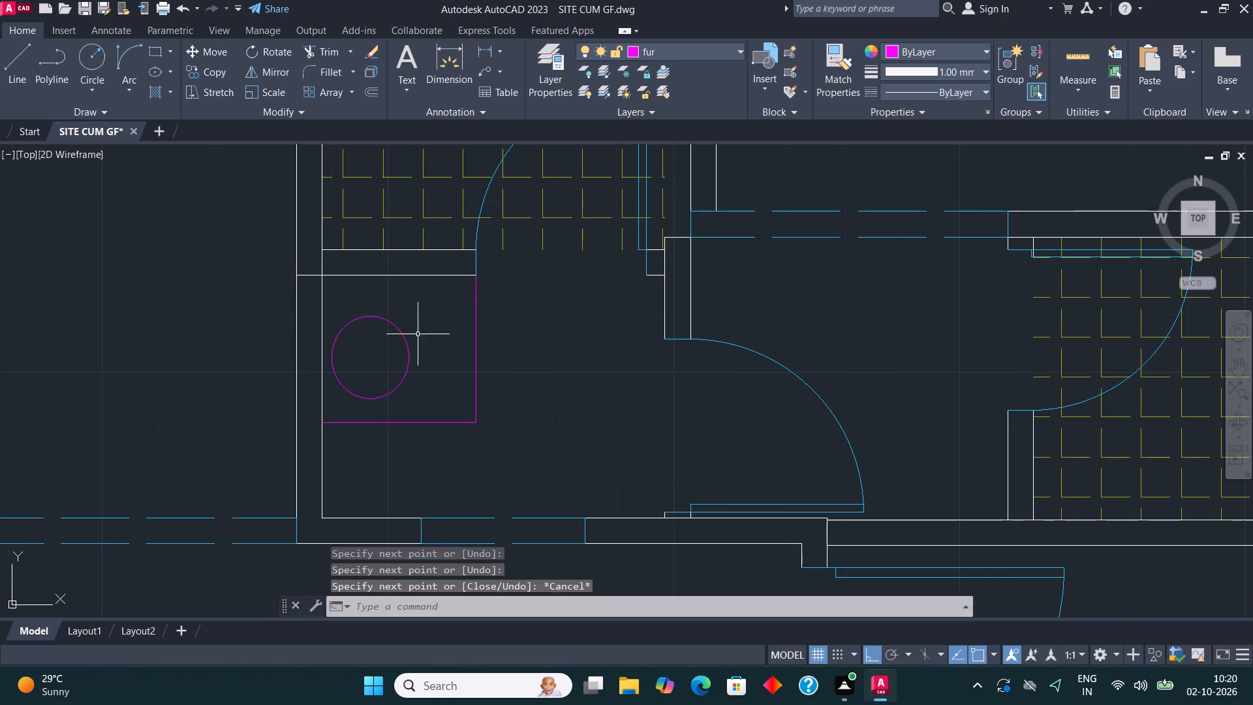
Stretch the basin ellipse vertically to a half-axis of about 0'-11".
middle_click_drag(416, 333, 392, 442)
left_click(383, 461)
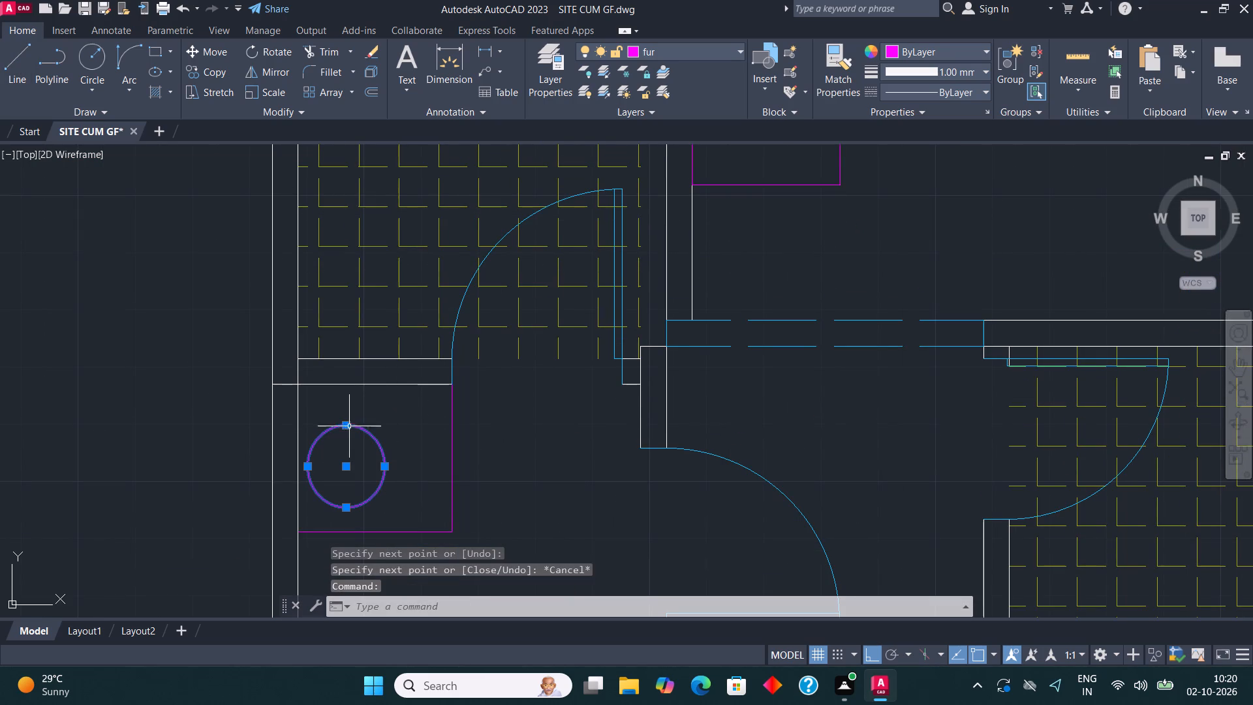
left_click(346, 422)
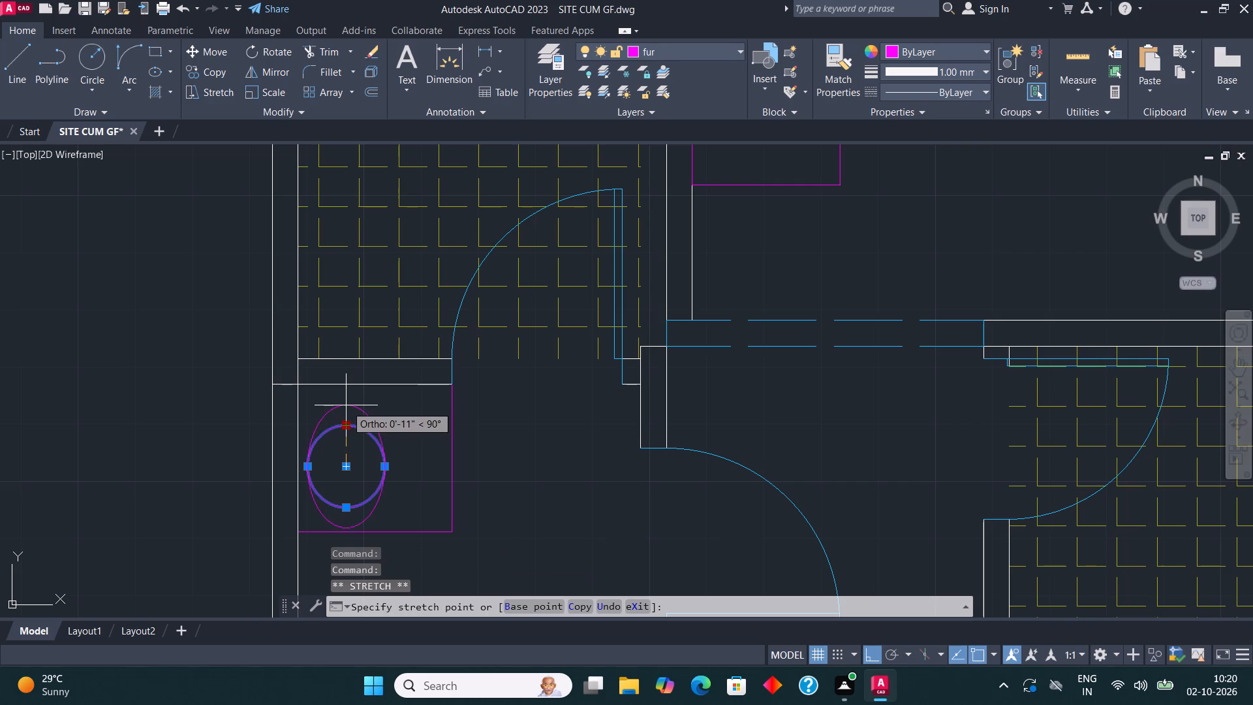
left_click(346, 404)
Move the basin ellipse slightly northeast to roughly the middle of the counter outline, with ortho off.
left_click(345, 469)
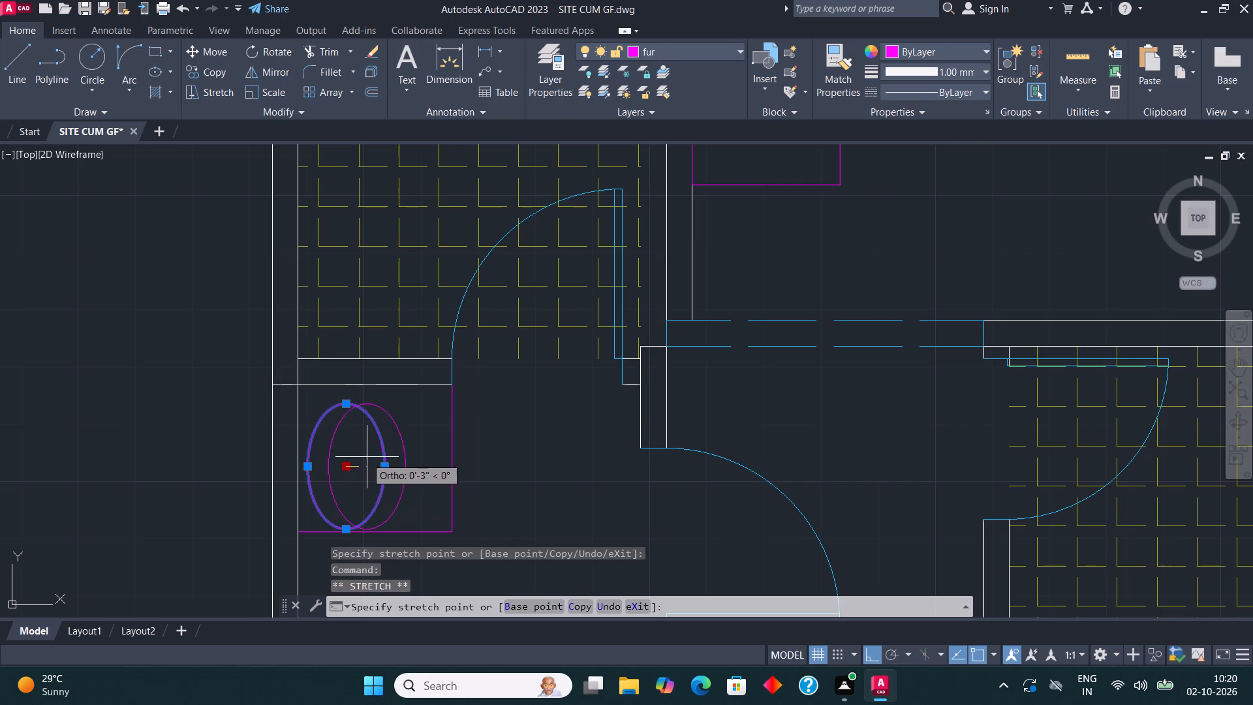
key("F8")
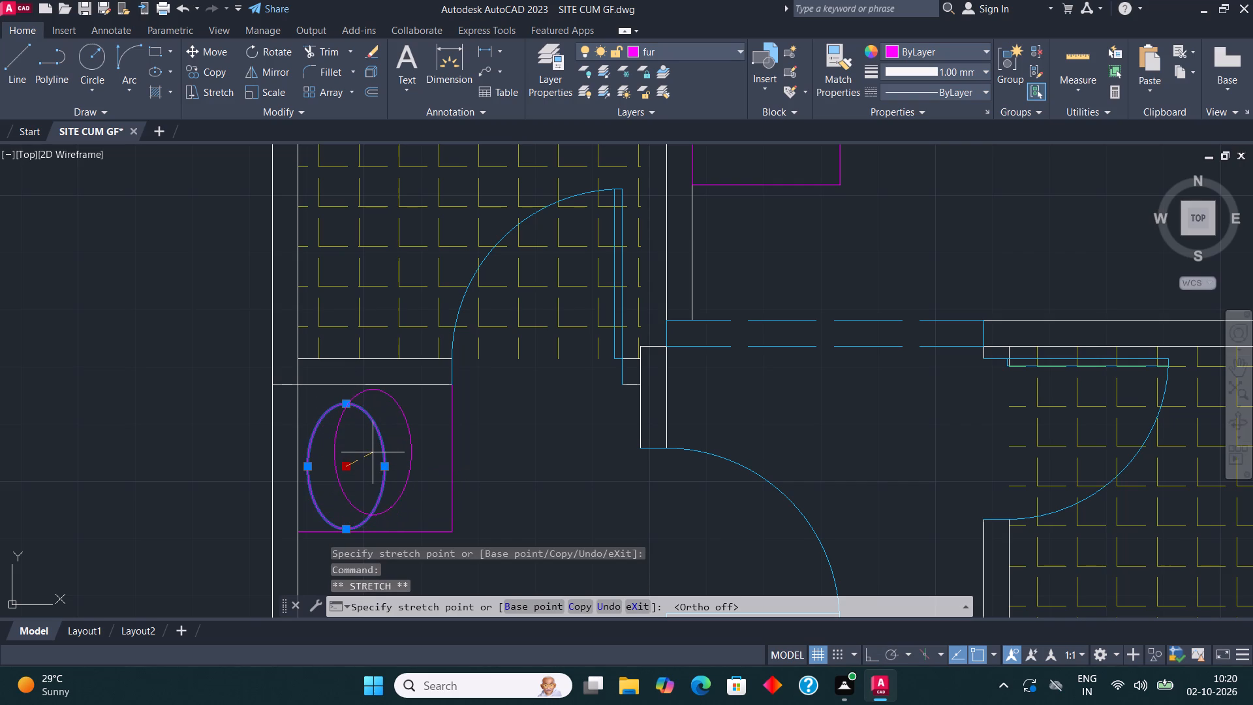
left_click(373, 456)
key("Escape")
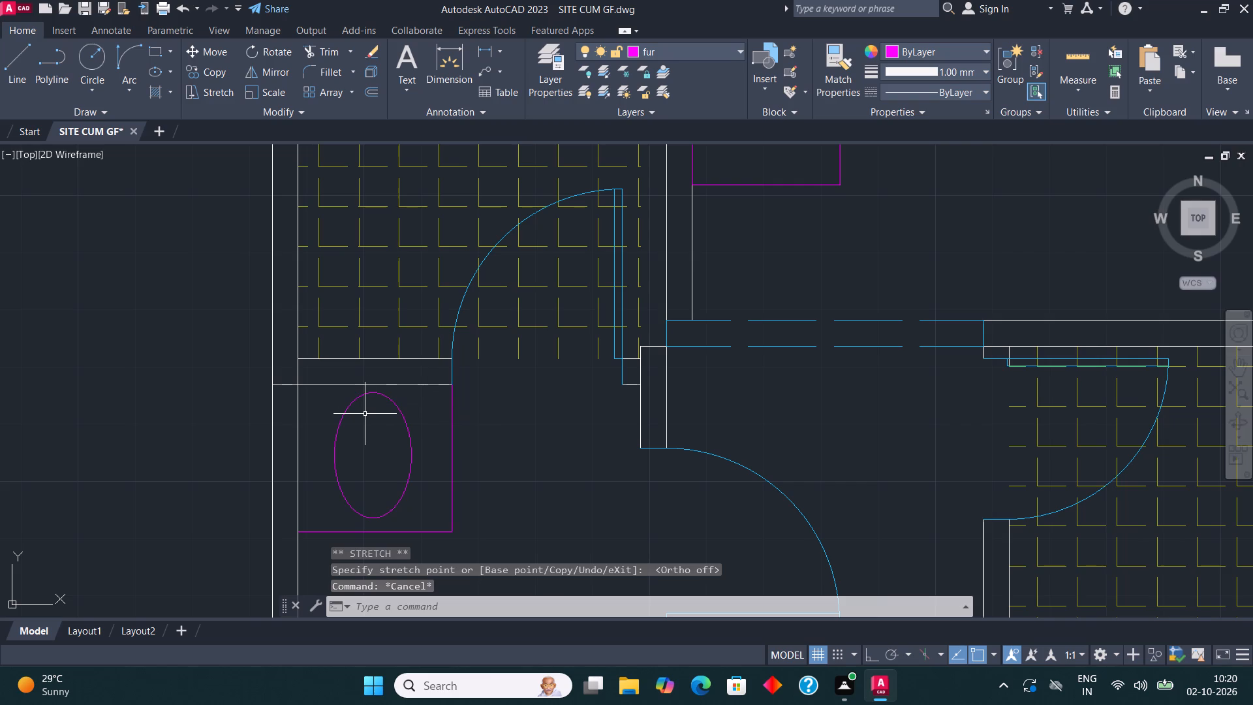
Draw a small drain circle inside the basin ellipse, near its west side at mid-height.
scroll(360, 420, "down", 1)
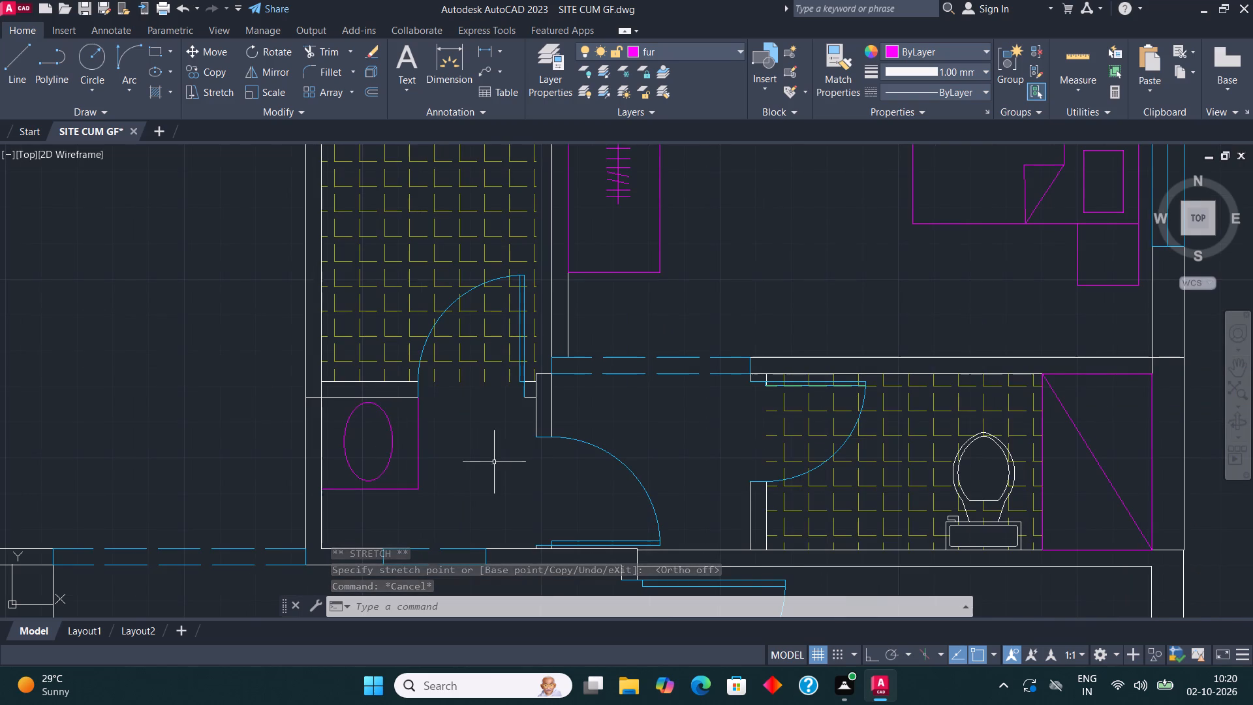
scroll(414, 469, "down", 1)
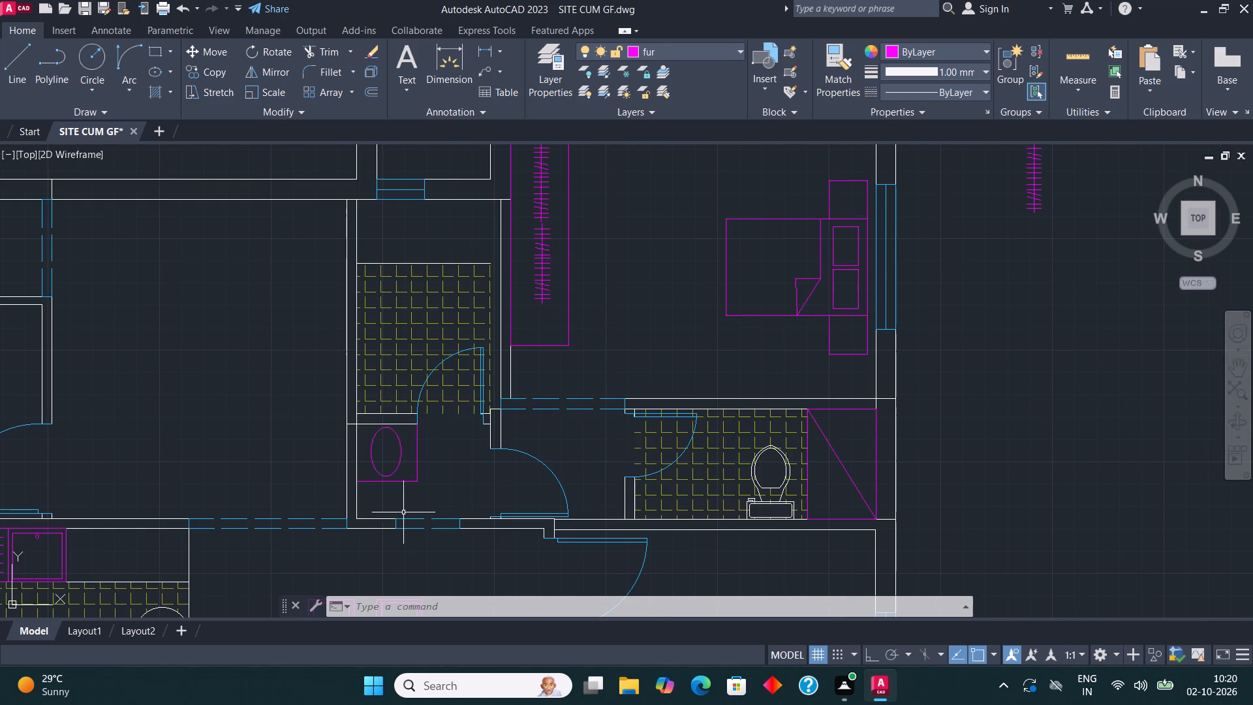
scroll(335, 473, "down", 3)
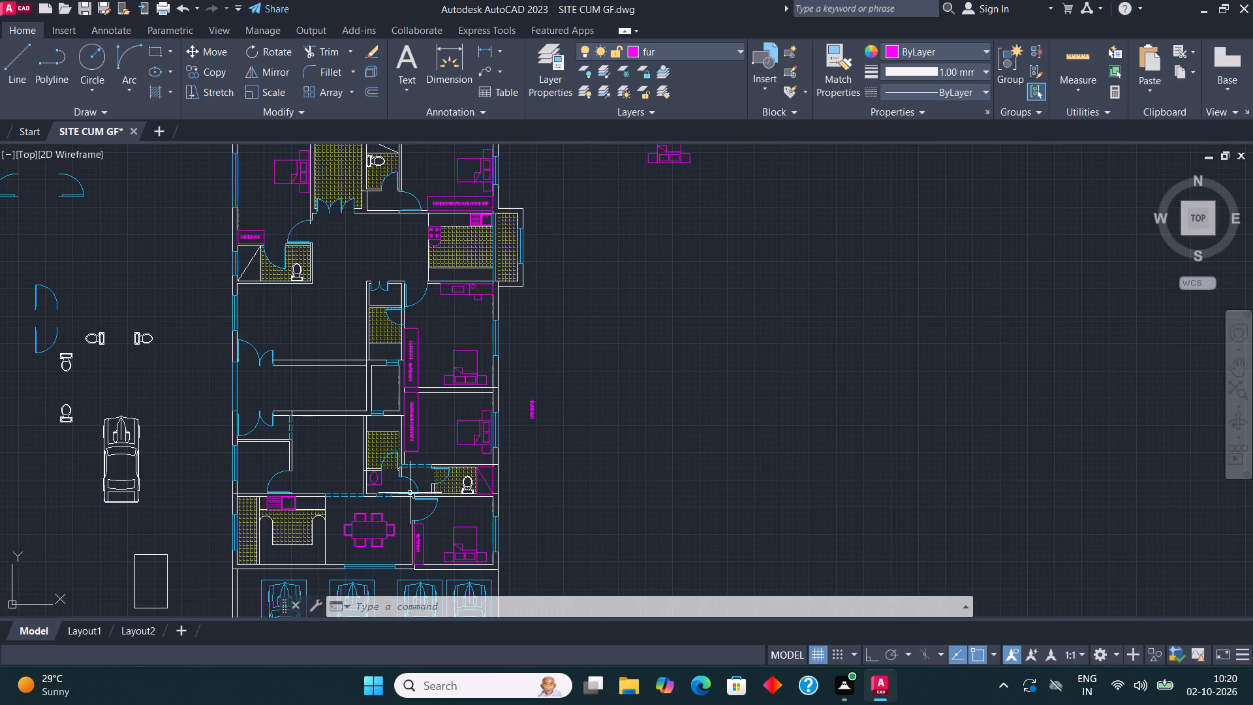
scroll(373, 501, "up", 3)
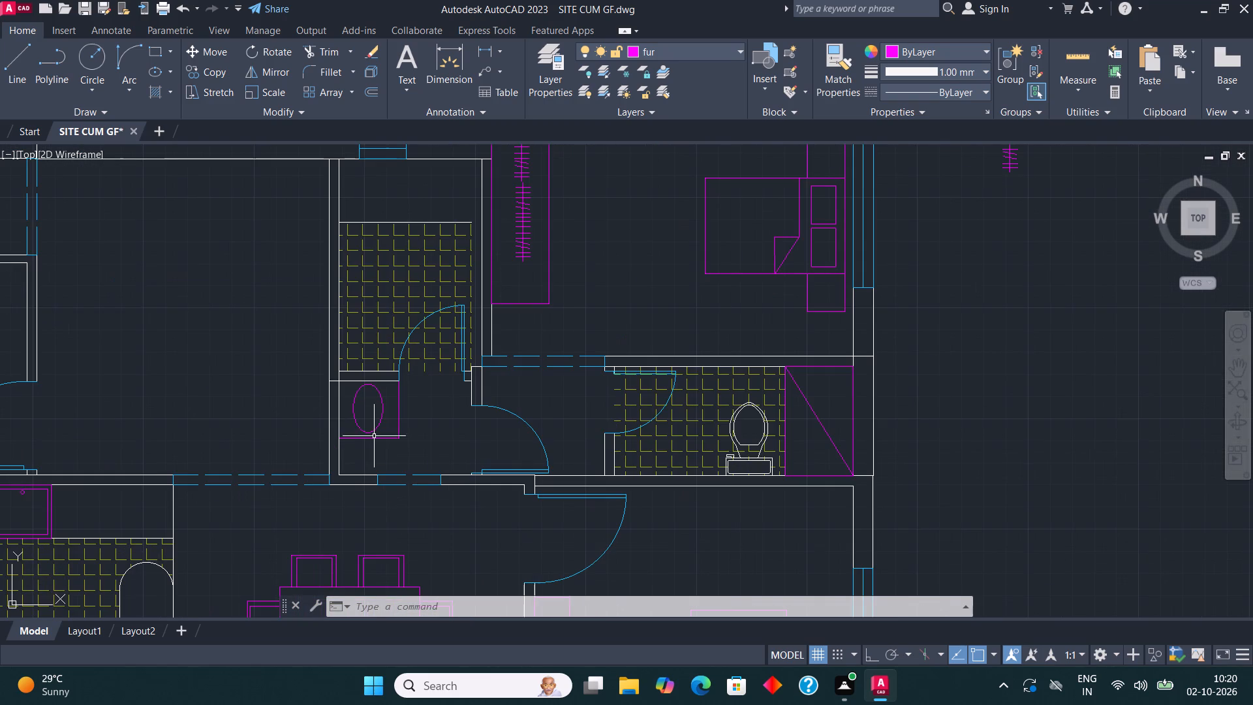
scroll(373, 434, "up", 2)
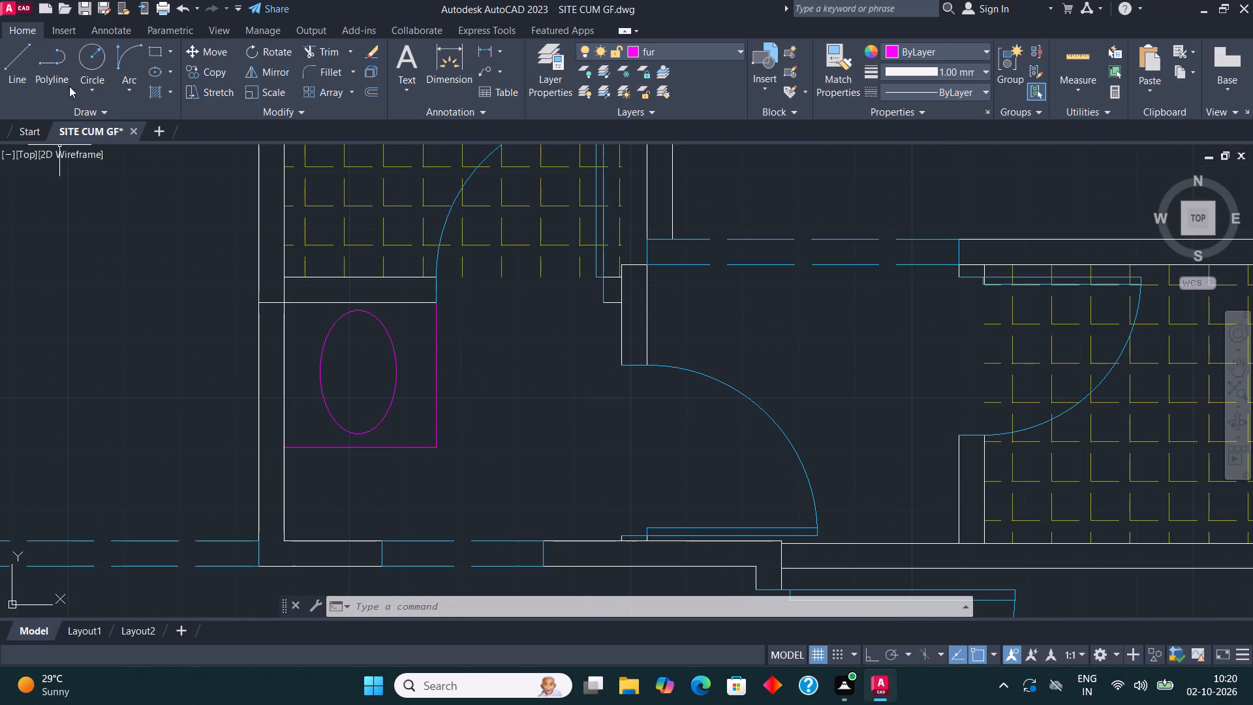
left_click(77, 67)
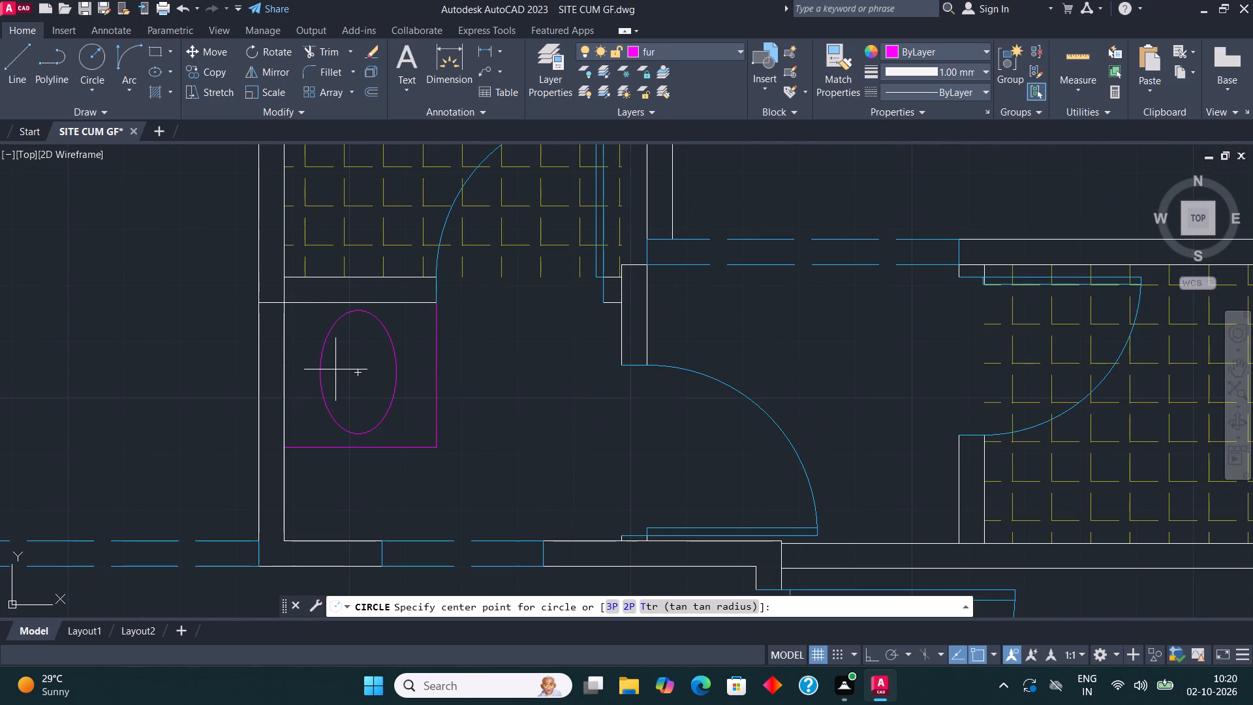
left_click(335, 369)
left_click(343, 369)
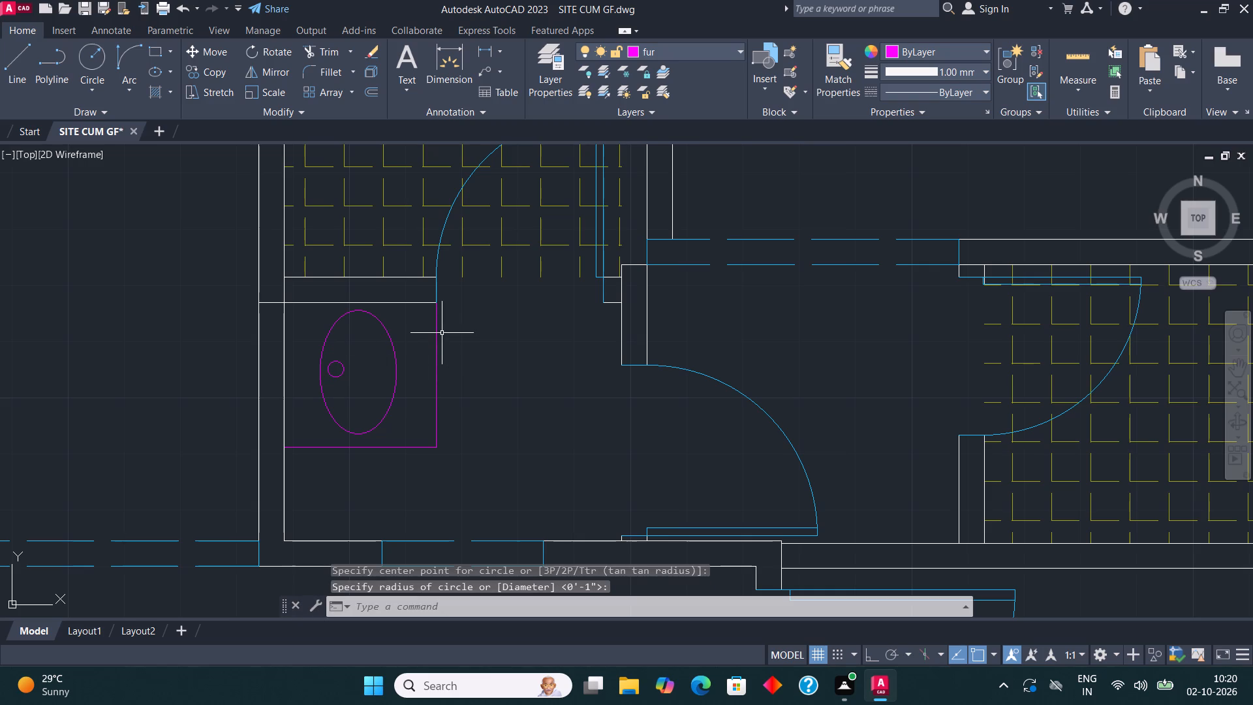
Copy the toilet from the northern bathroom beside the northeast bedroom to the west wall of the hatched bathroom north of the washbasin.
middle_click_drag(445, 335, 429, 529)
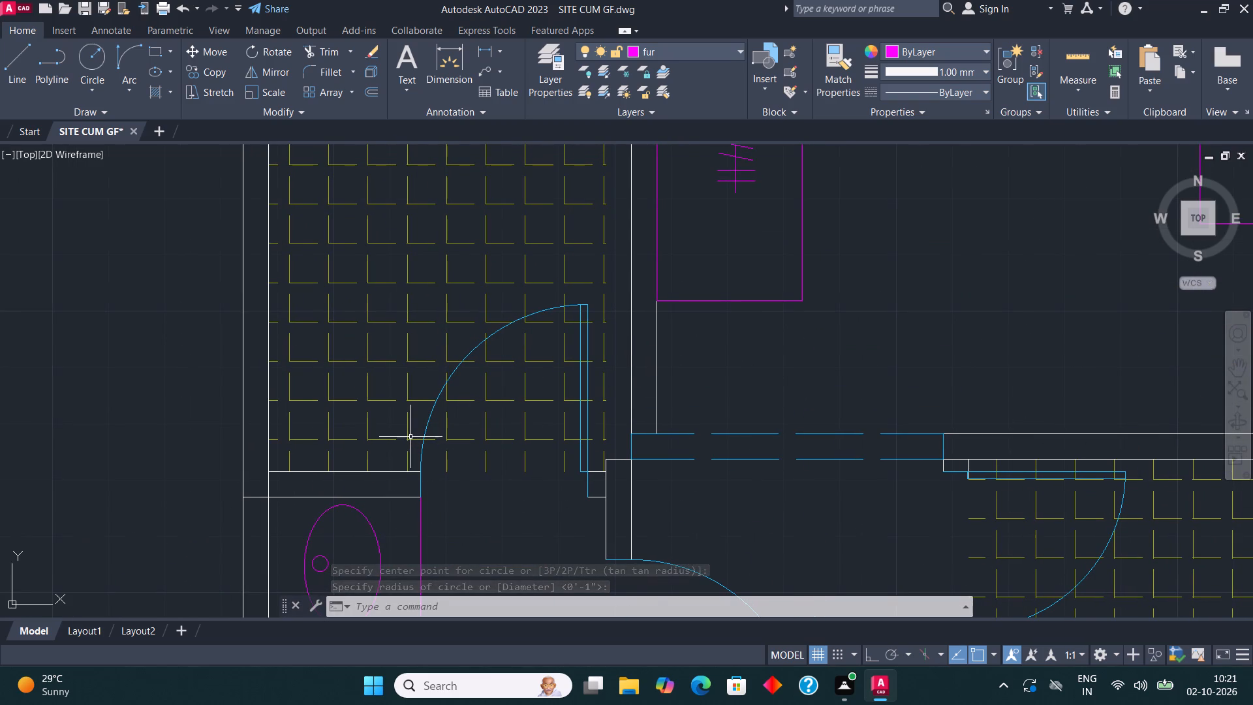
middle_click_drag(409, 422, 405, 548)
scroll(315, 461, "down", 2)
middle_click_drag(362, 471, 386, 493)
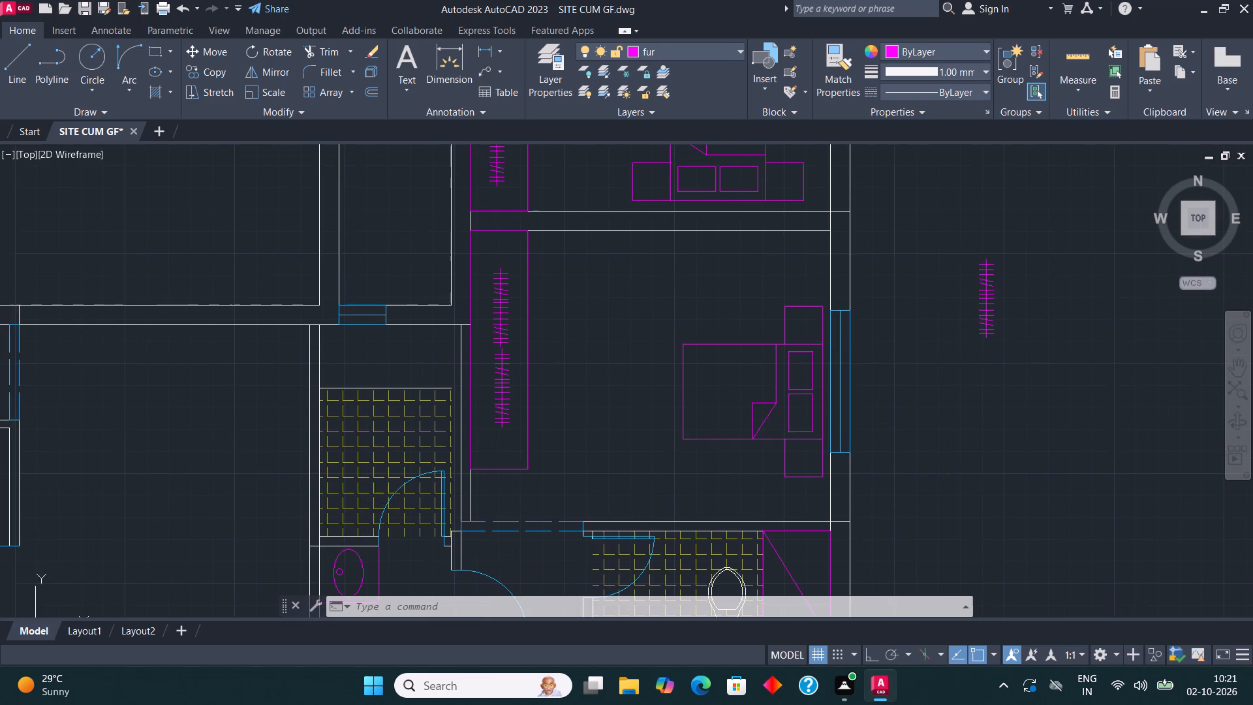
scroll(387, 493, "down", 2)
middle_click_drag(421, 405, 453, 410)
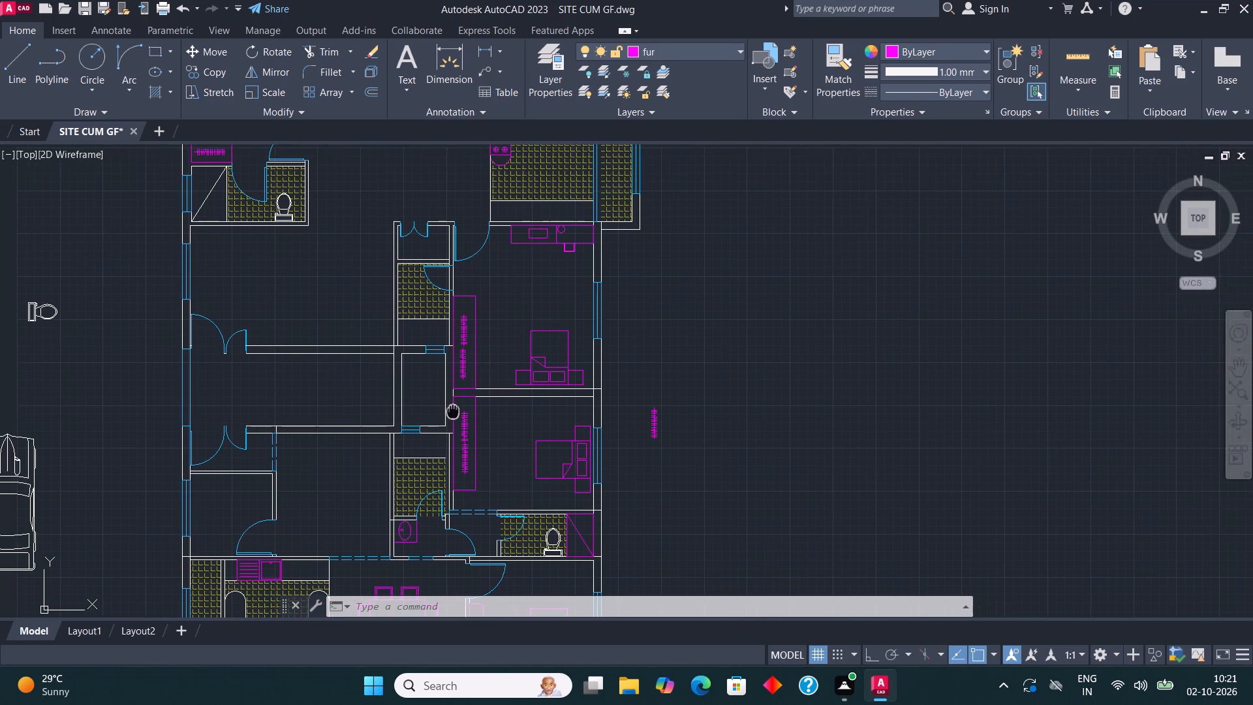
middle_click_drag(453, 410, 423, 589)
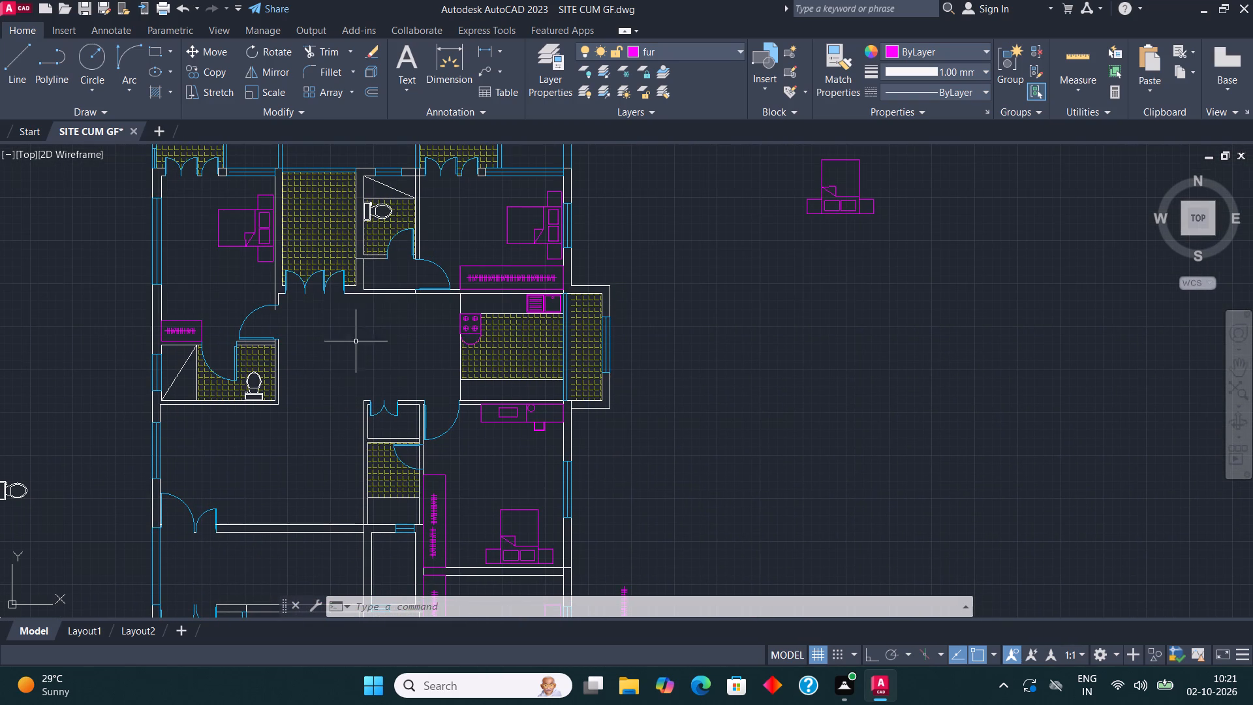
left_click(369, 209)
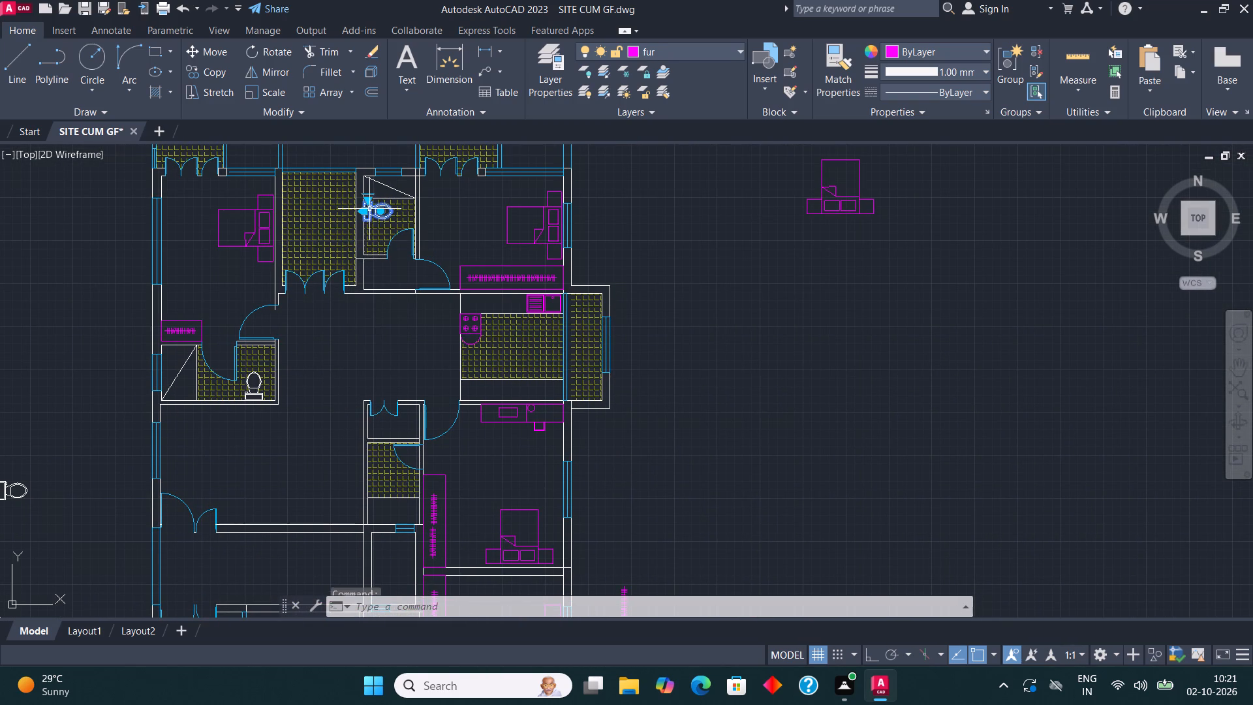
left_click(221, 73)
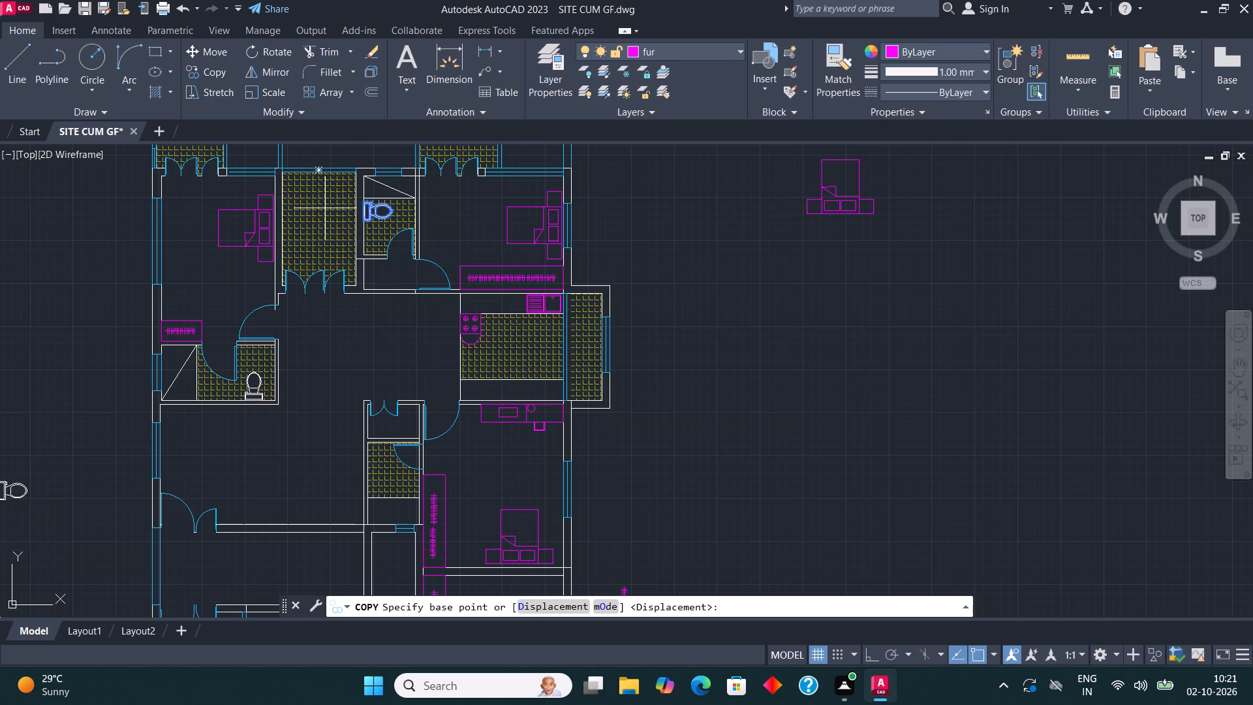
left_click(363, 220)
scroll(471, 218, "down", 3)
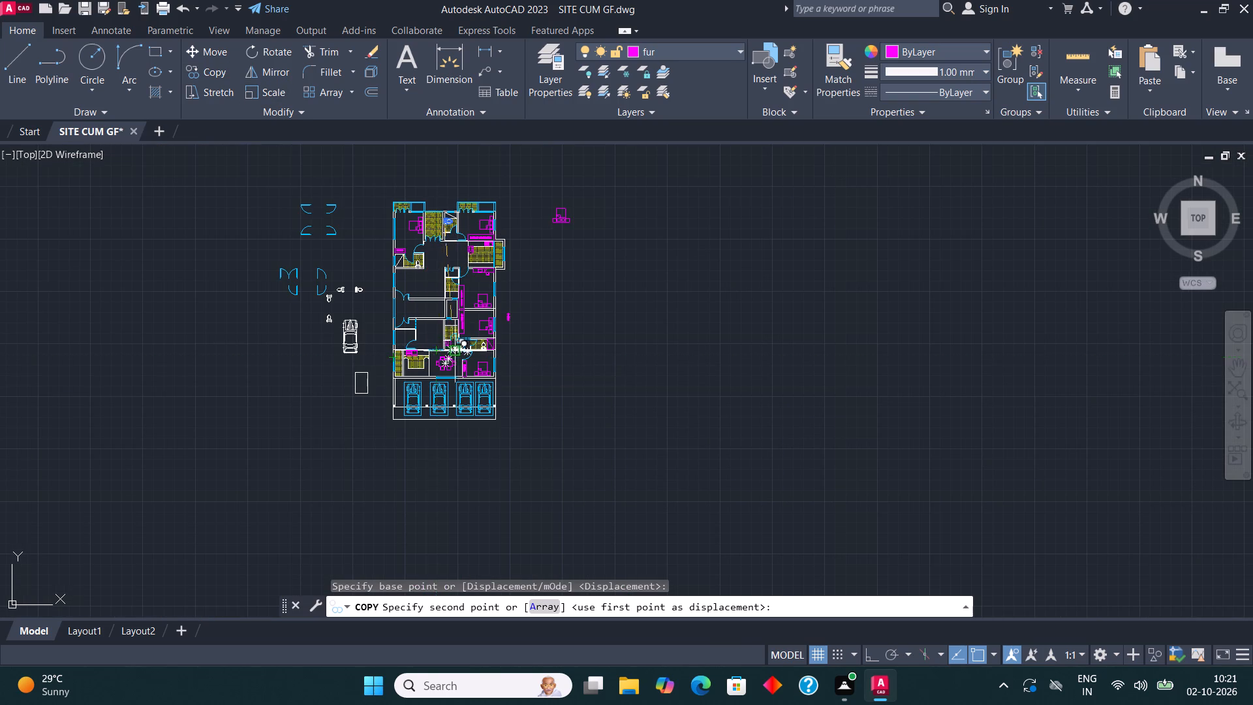
scroll(448, 313, "up", 4)
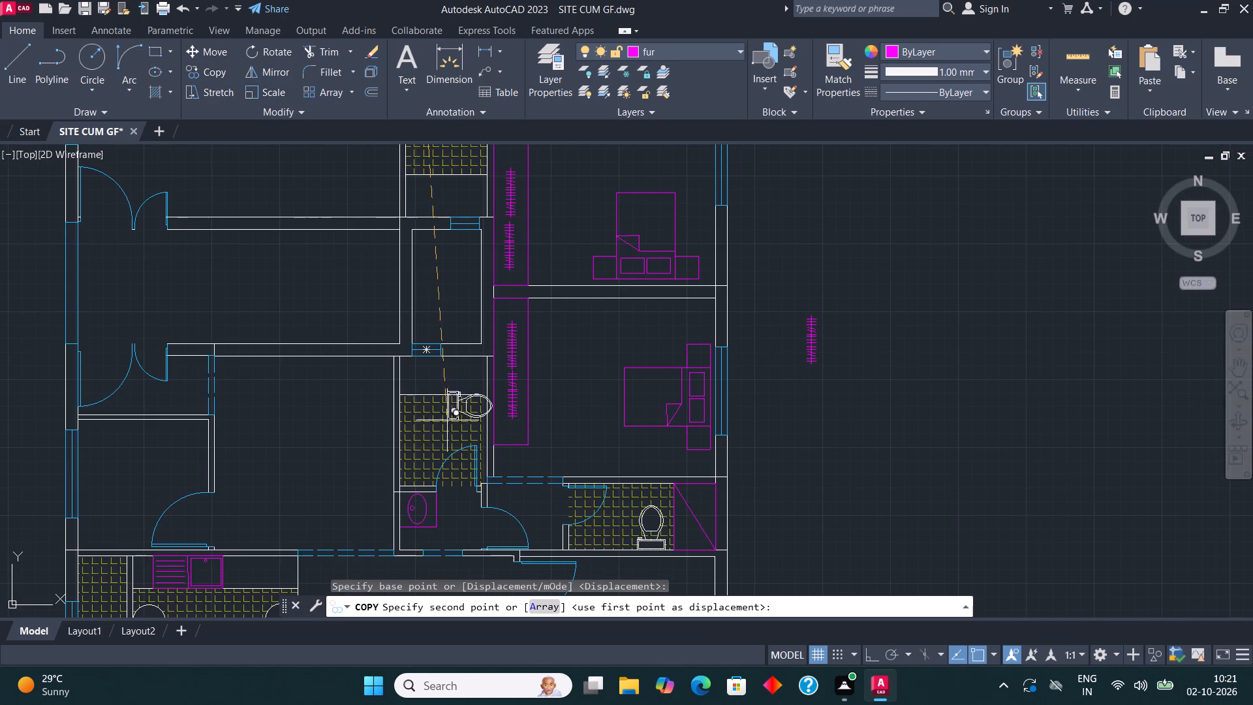
scroll(439, 433, "up", 2)
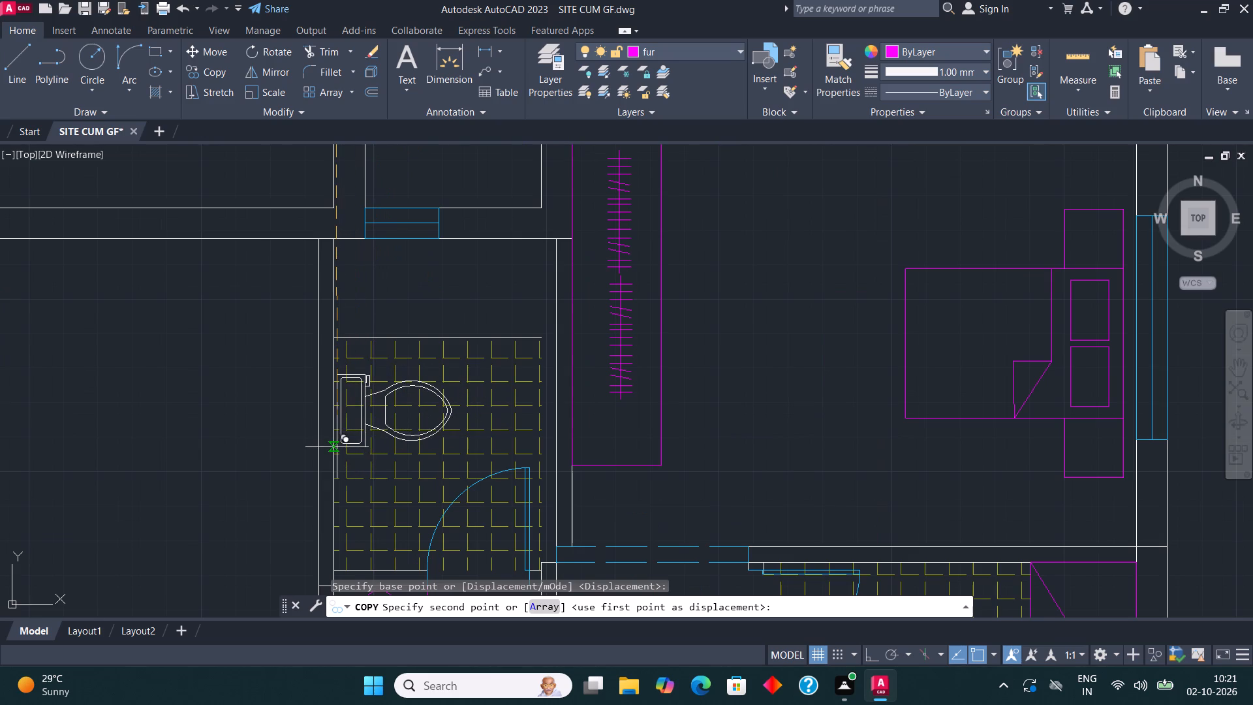
left_click(335, 448)
key("Escape")
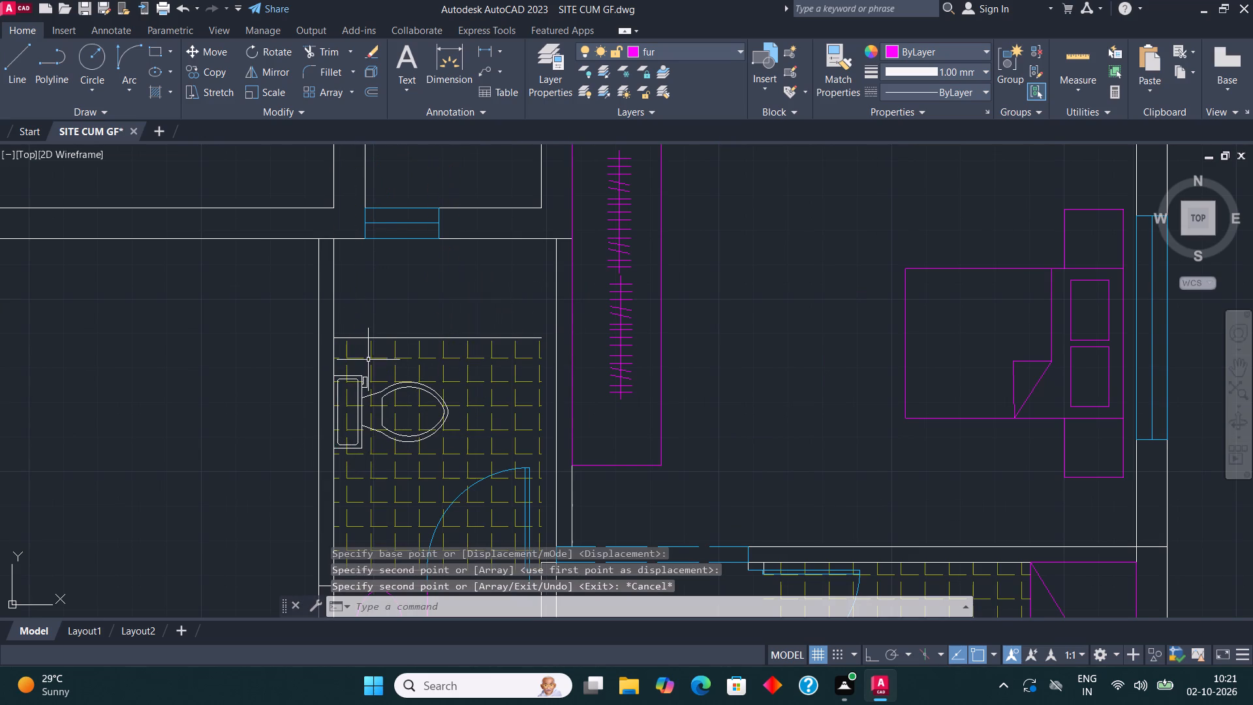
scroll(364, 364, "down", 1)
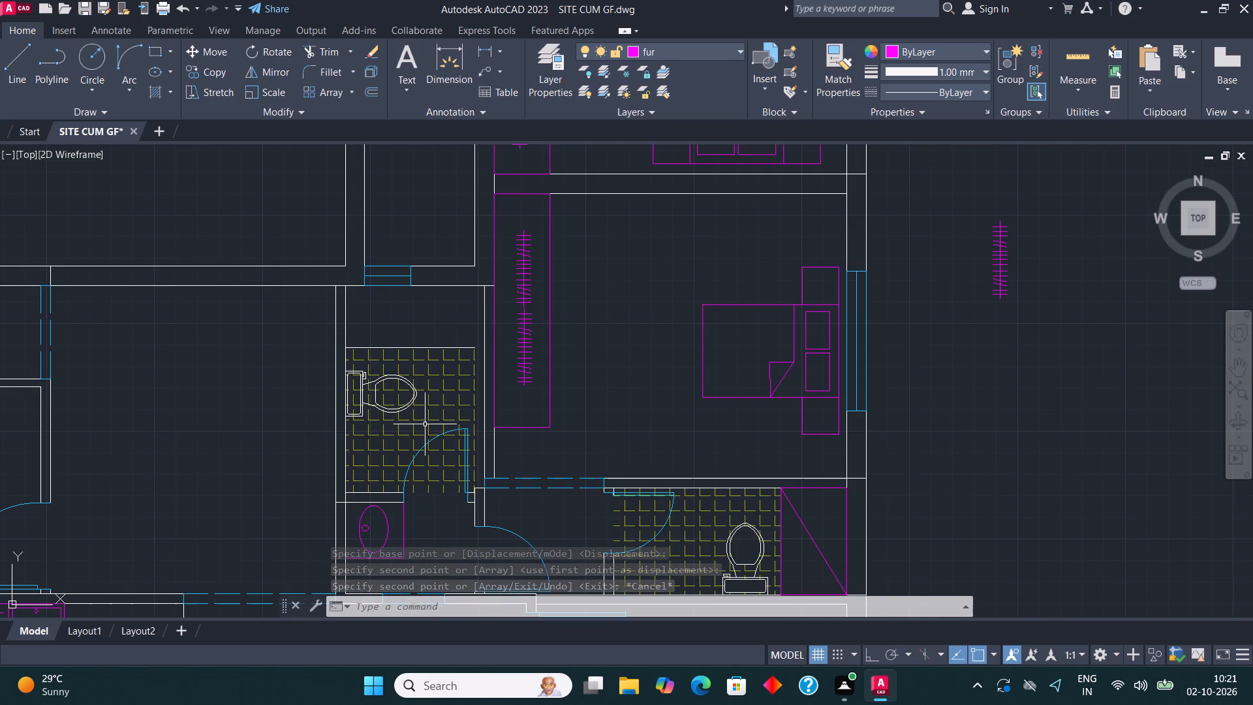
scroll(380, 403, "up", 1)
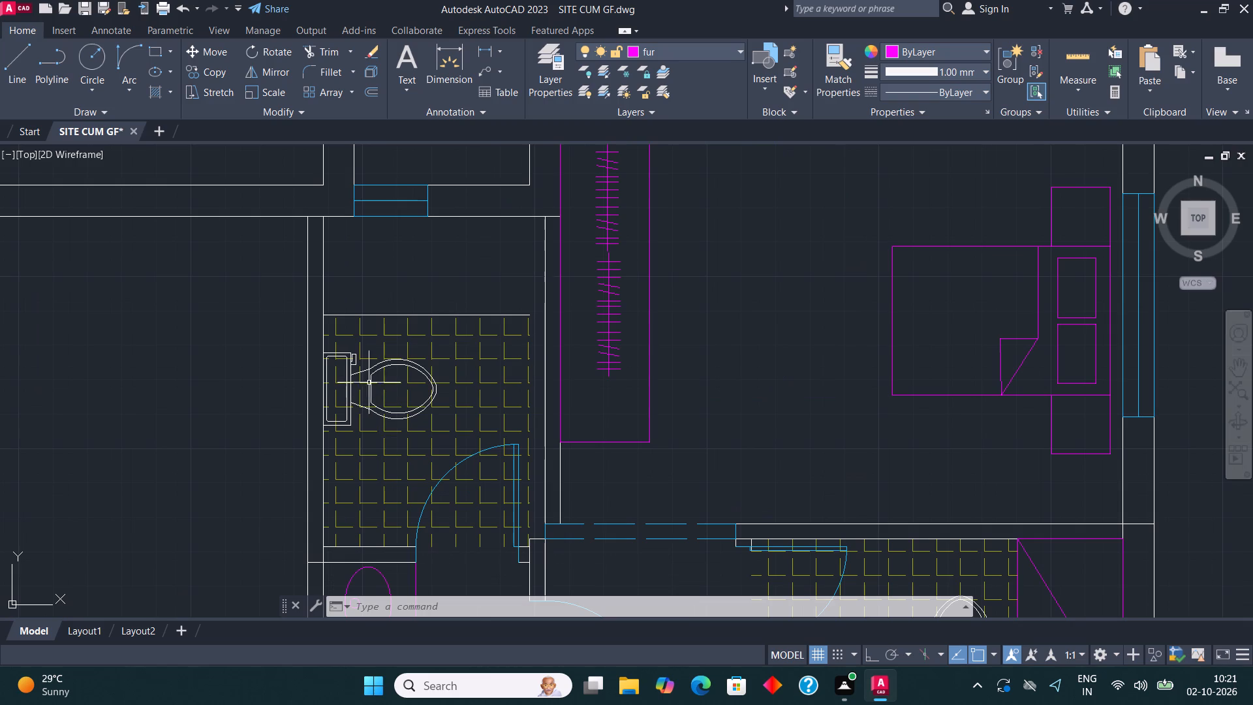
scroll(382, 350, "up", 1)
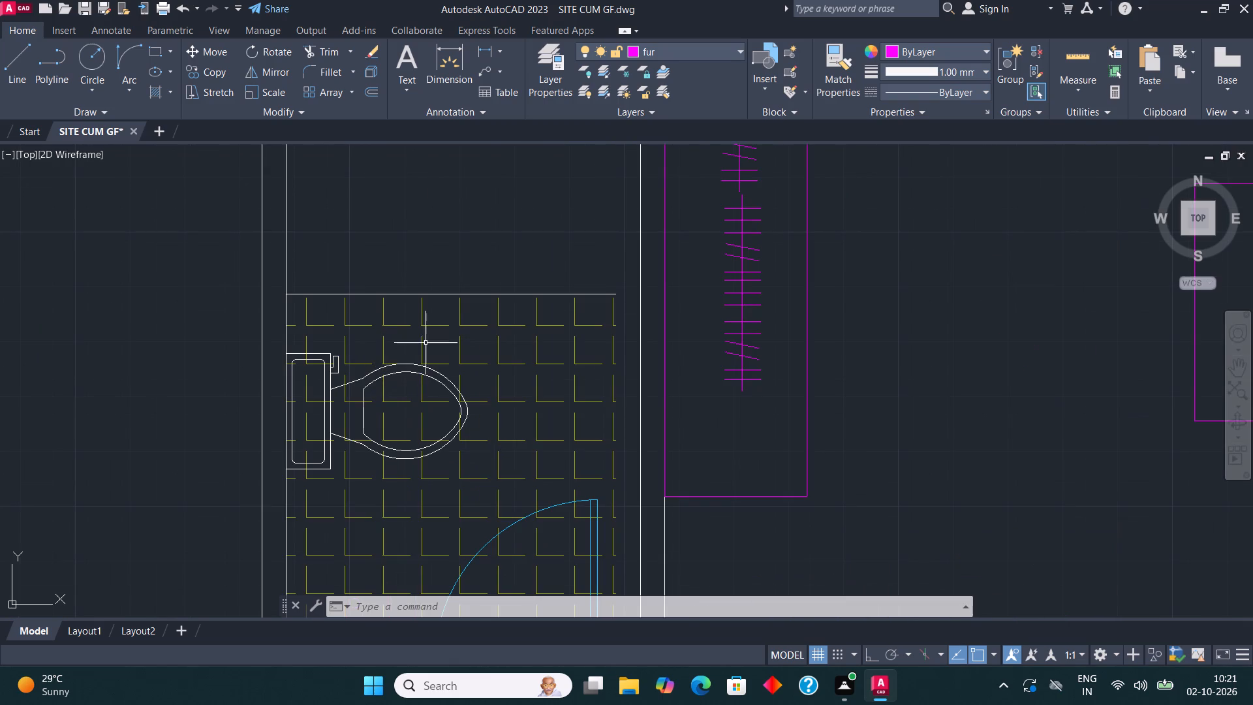
Draw a short line on layer 0 extending the shower edge to the east wall, north of the newly copied toilet.
left_click(20, 54)
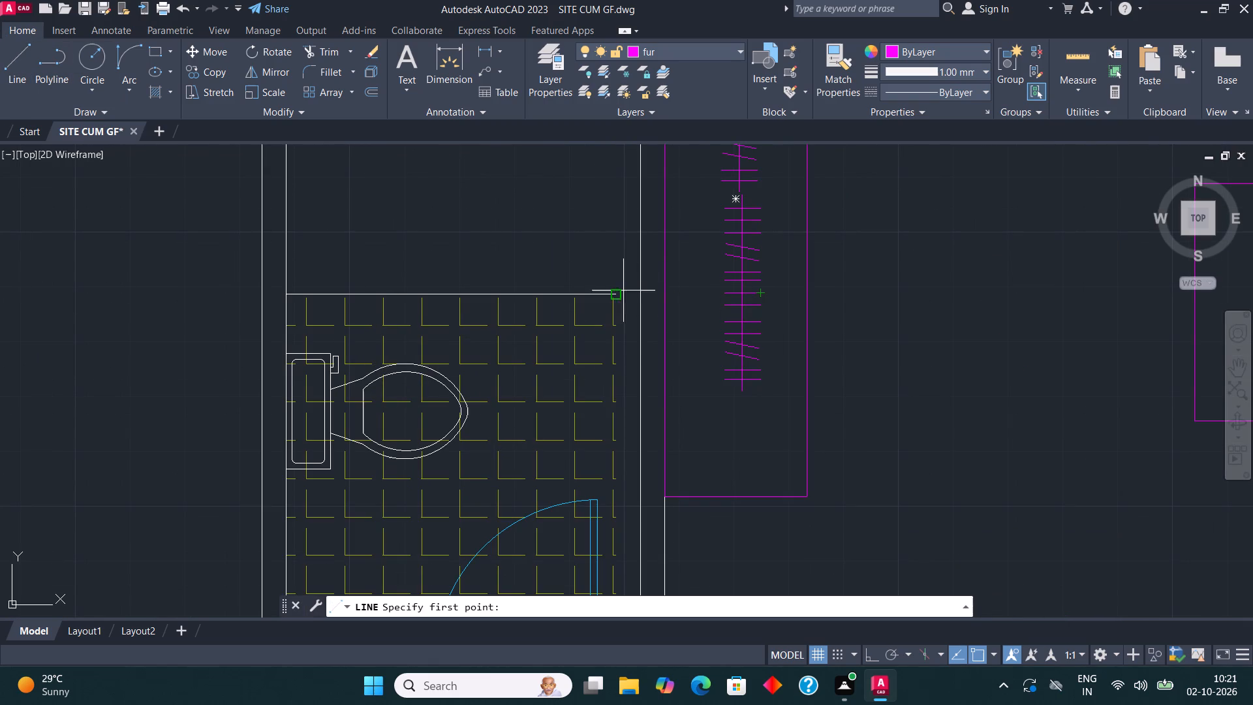
middle_click_drag(642, 304, 648, 468)
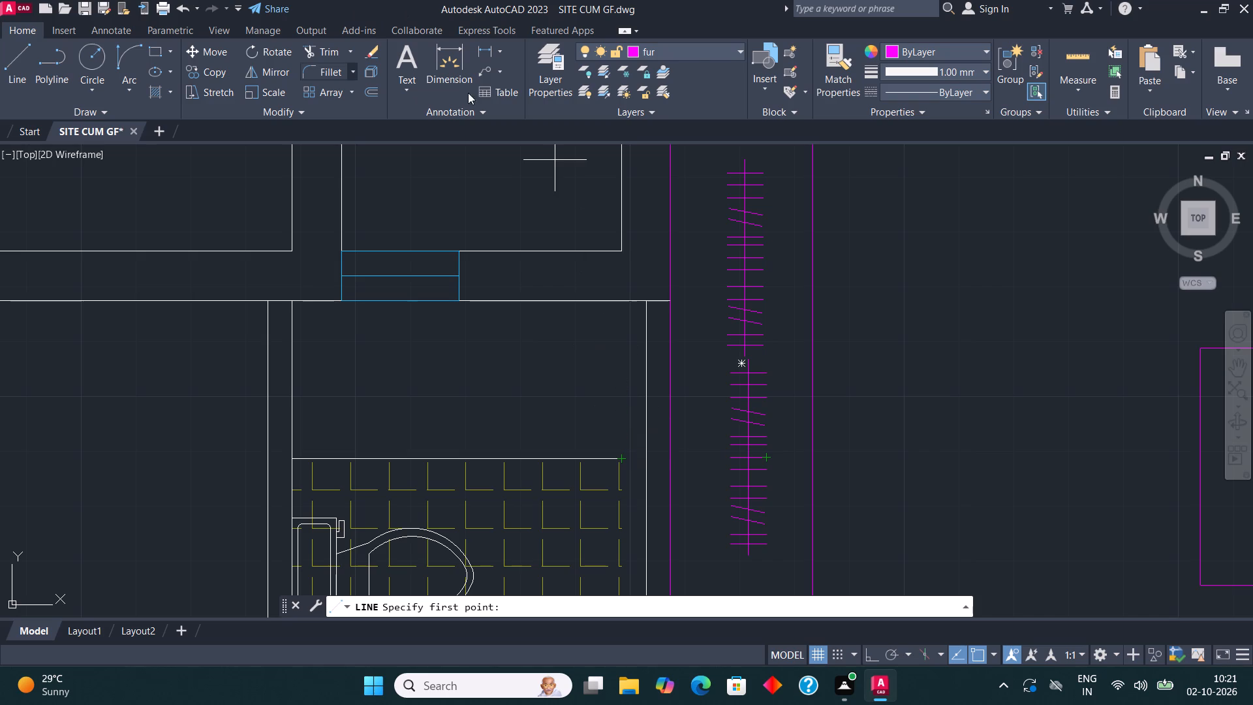
left_click(694, 48)
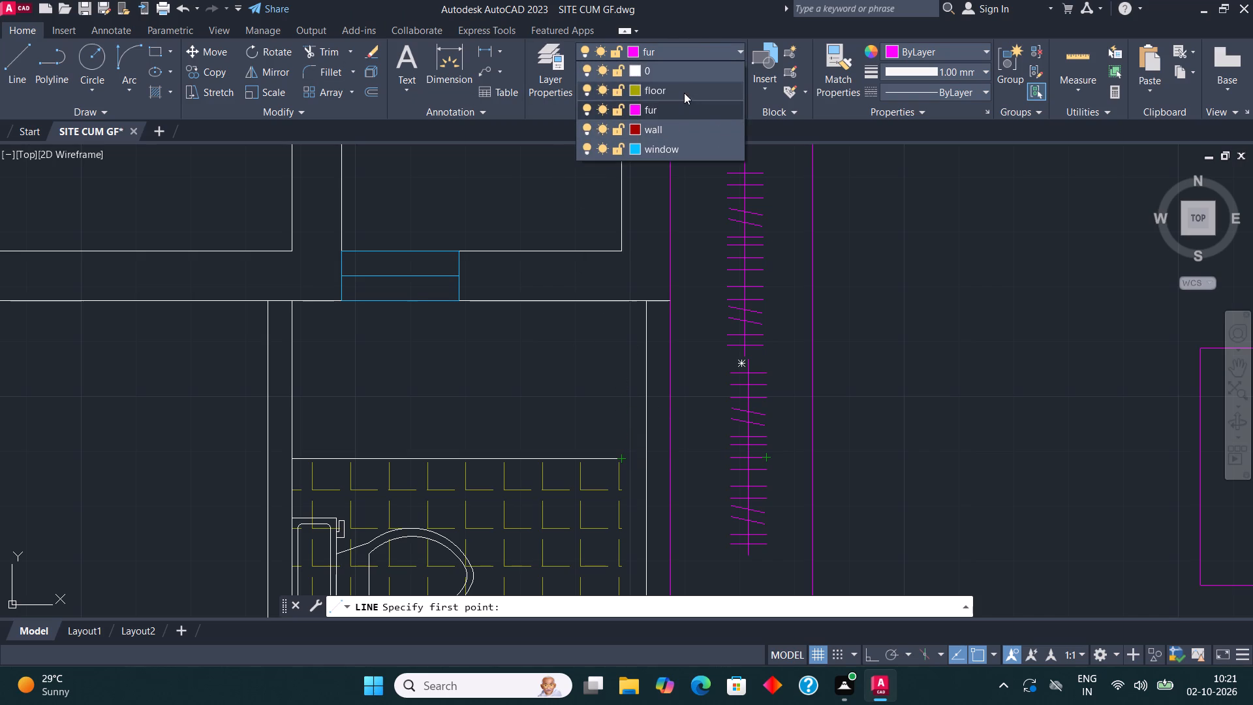
left_click(680, 69)
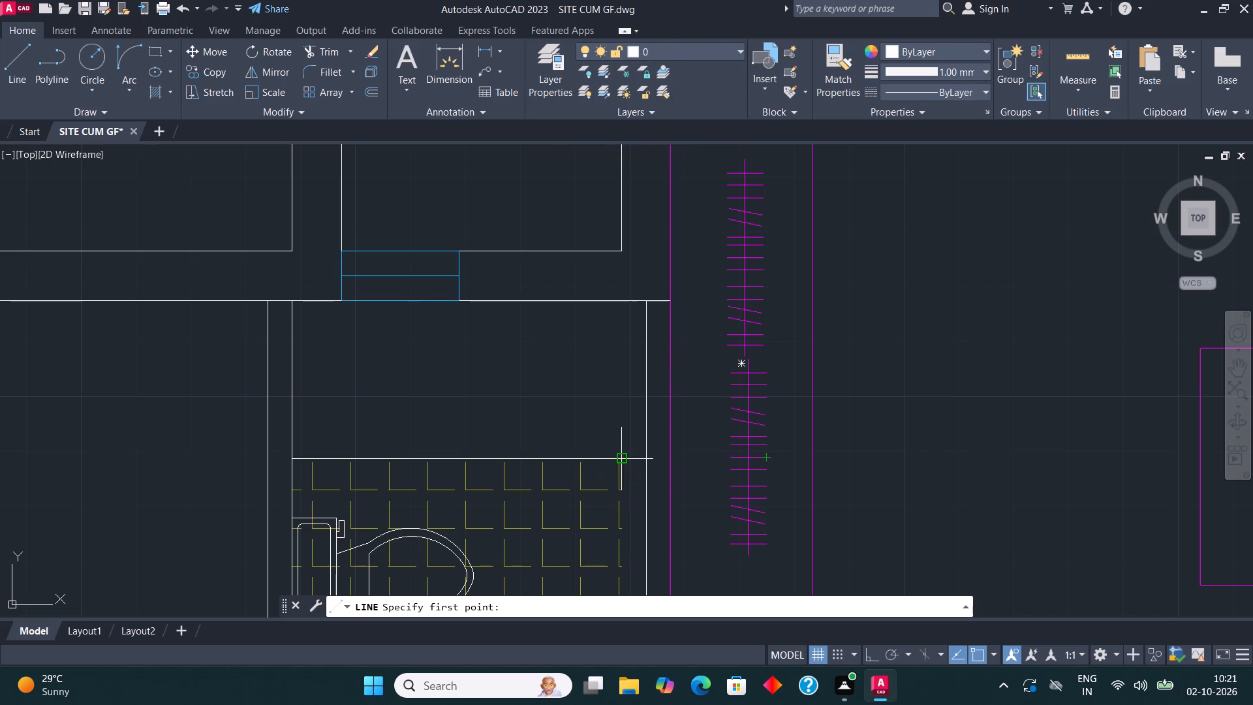
left_click(625, 456)
left_click(647, 460)
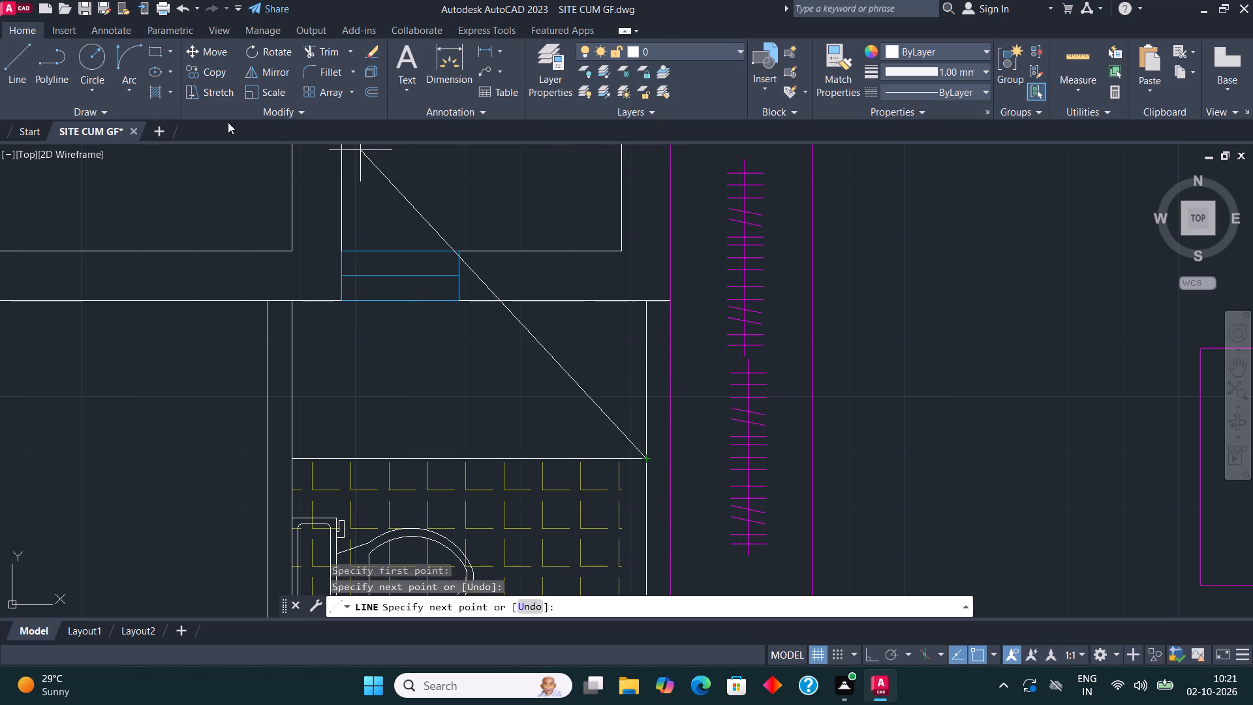
Draw a diagonal line on the fur layer across that shower area, from its southeast corner to its northwest corner.
left_click(668, 50)
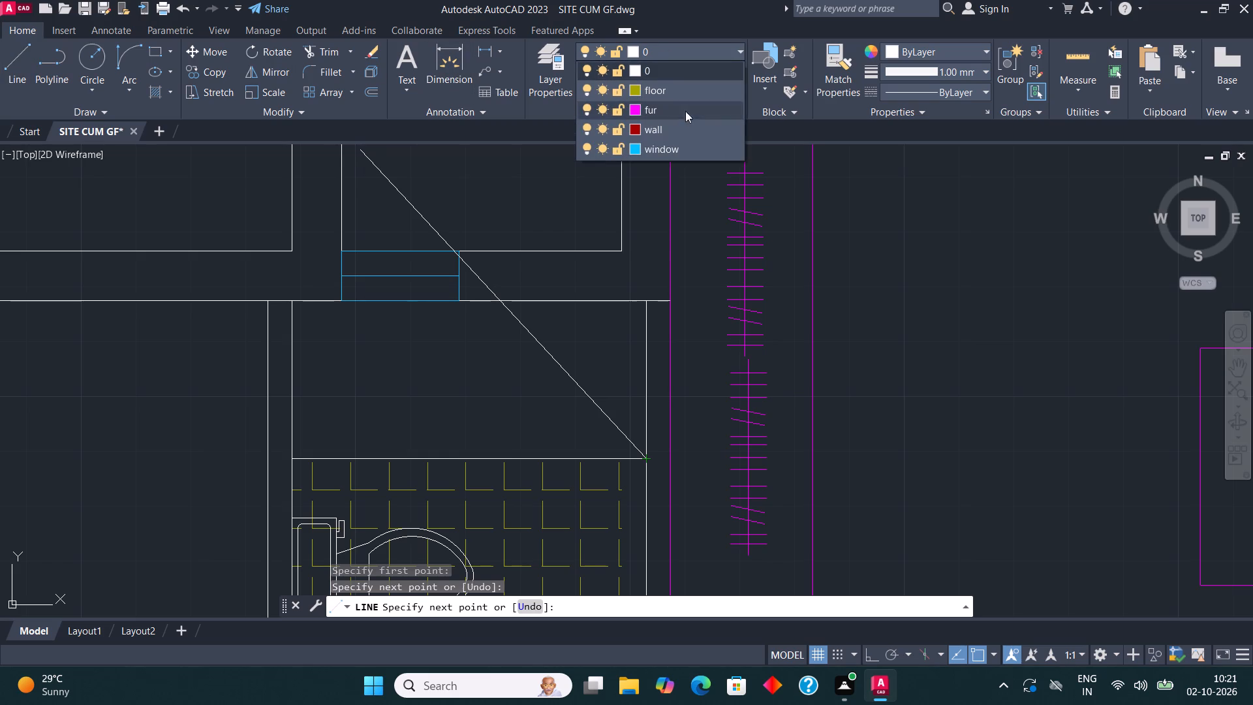
left_click(667, 106)
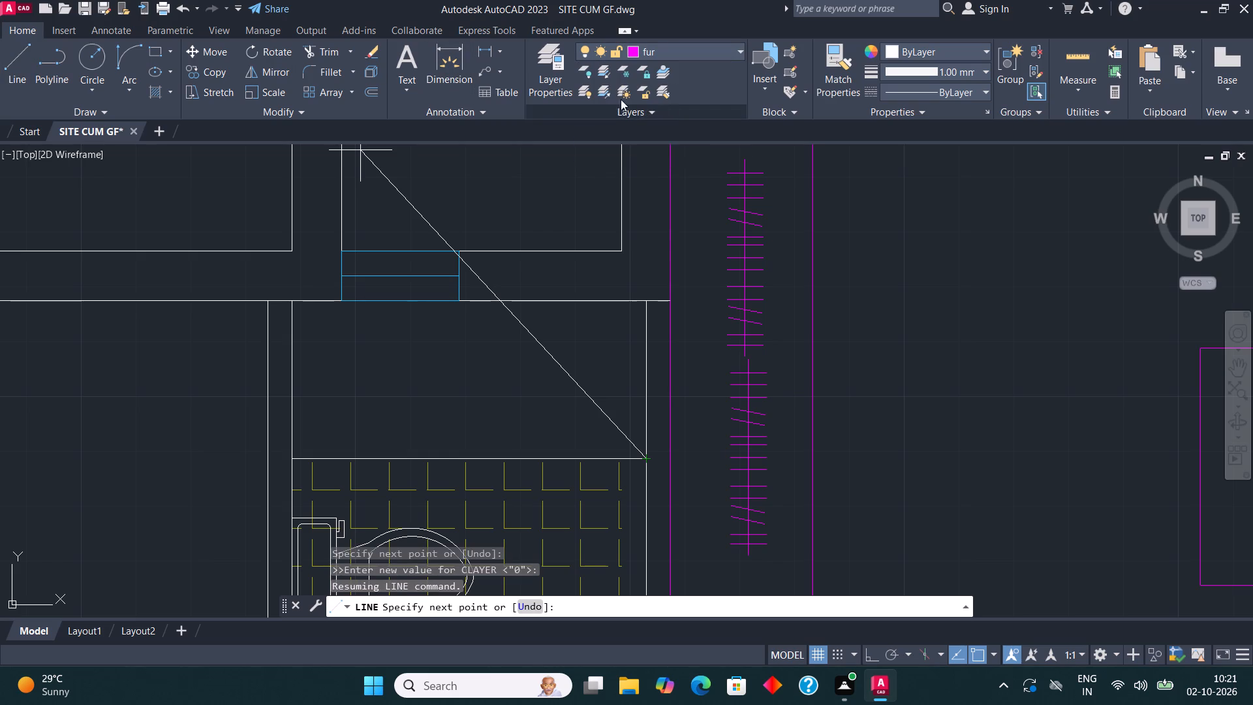
left_click(21, 54)
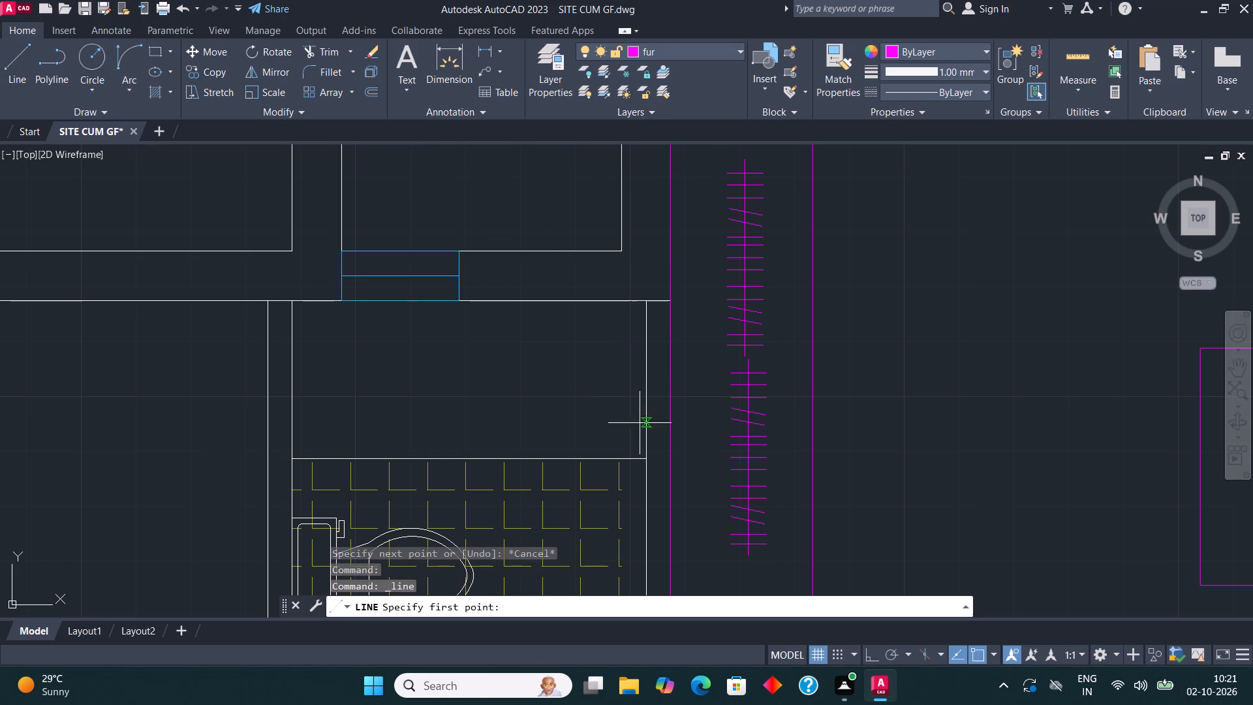
left_click(649, 456)
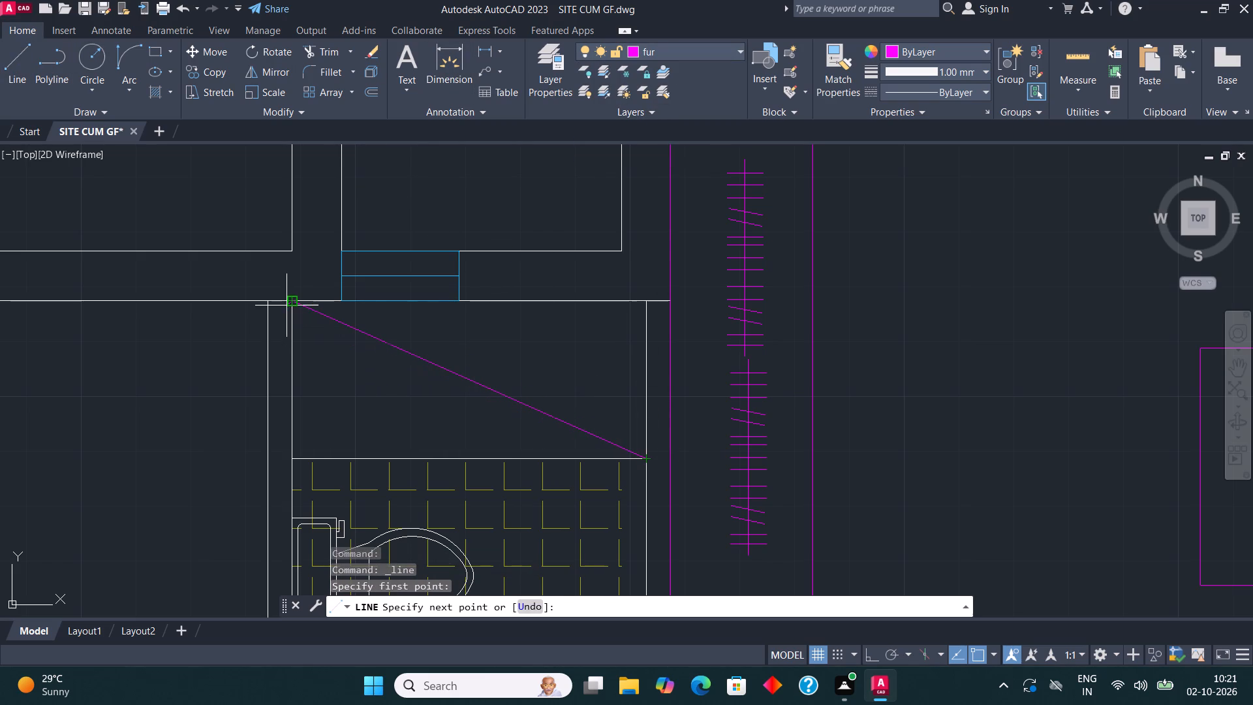
left_click(286, 305)
key("Escape")
Draw two crossing diagonals between opposite corners of the rectangular shaft north of that shower, on the fur layer.
scroll(411, 277, "down", 1)
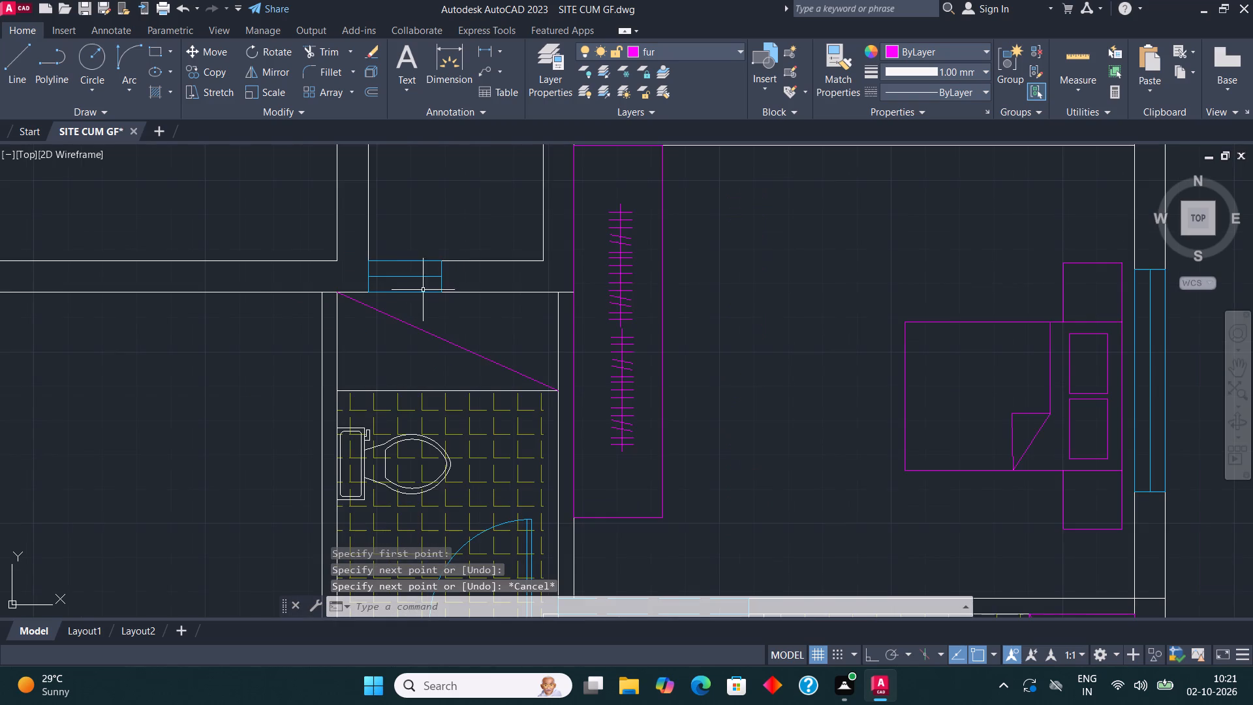
scroll(284, 388, "down", 1)
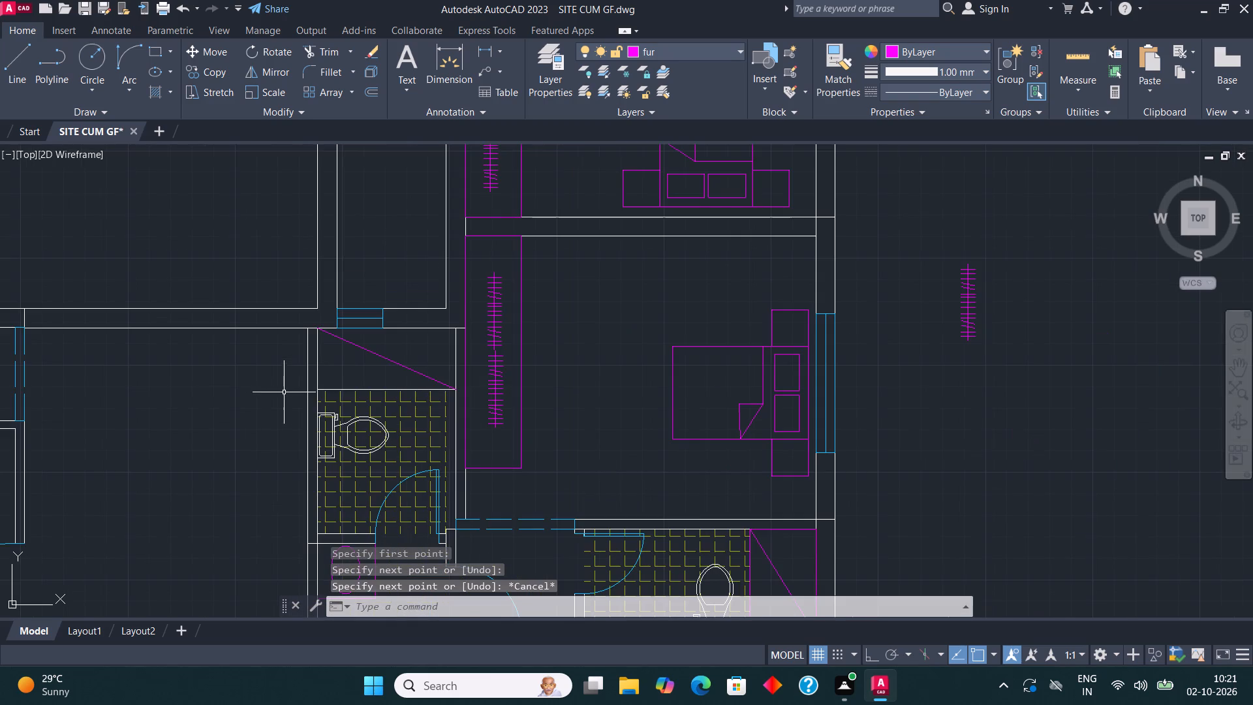
scroll(276, 97, "down", 1)
scroll(326, 340, "down", 2)
middle_click_drag(245, 304, 285, 324)
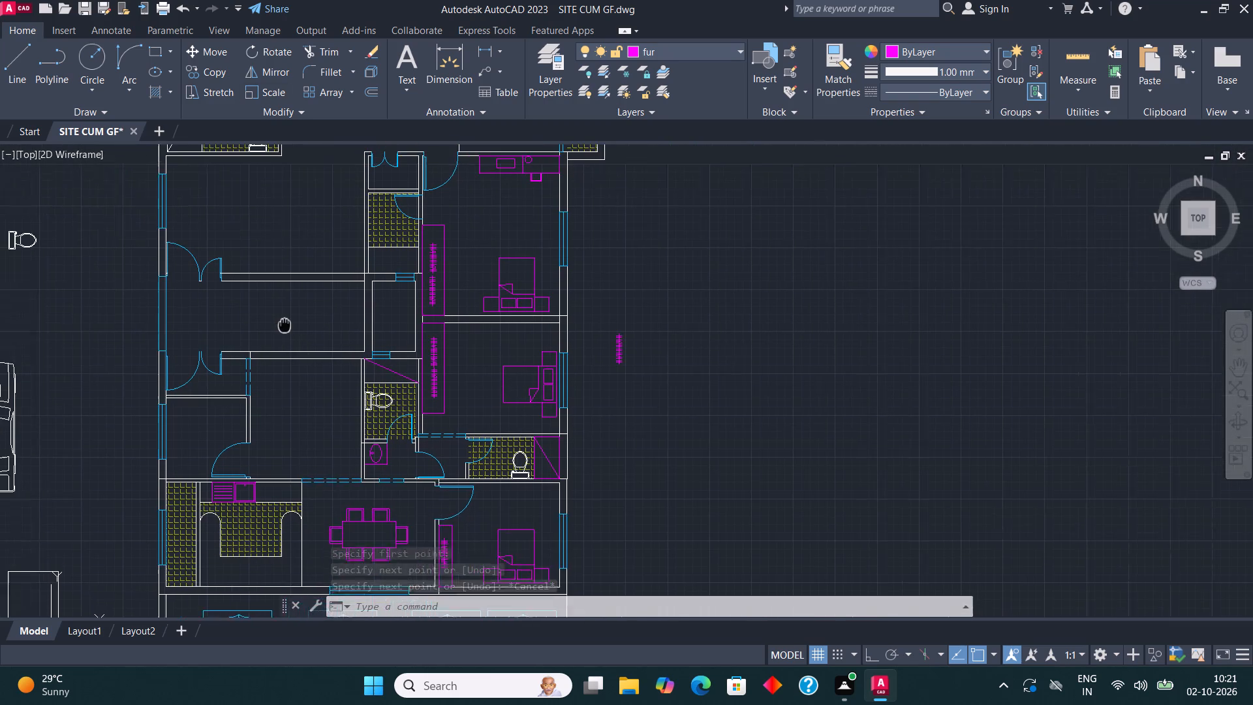
middle_click_drag(285, 324, 309, 371)
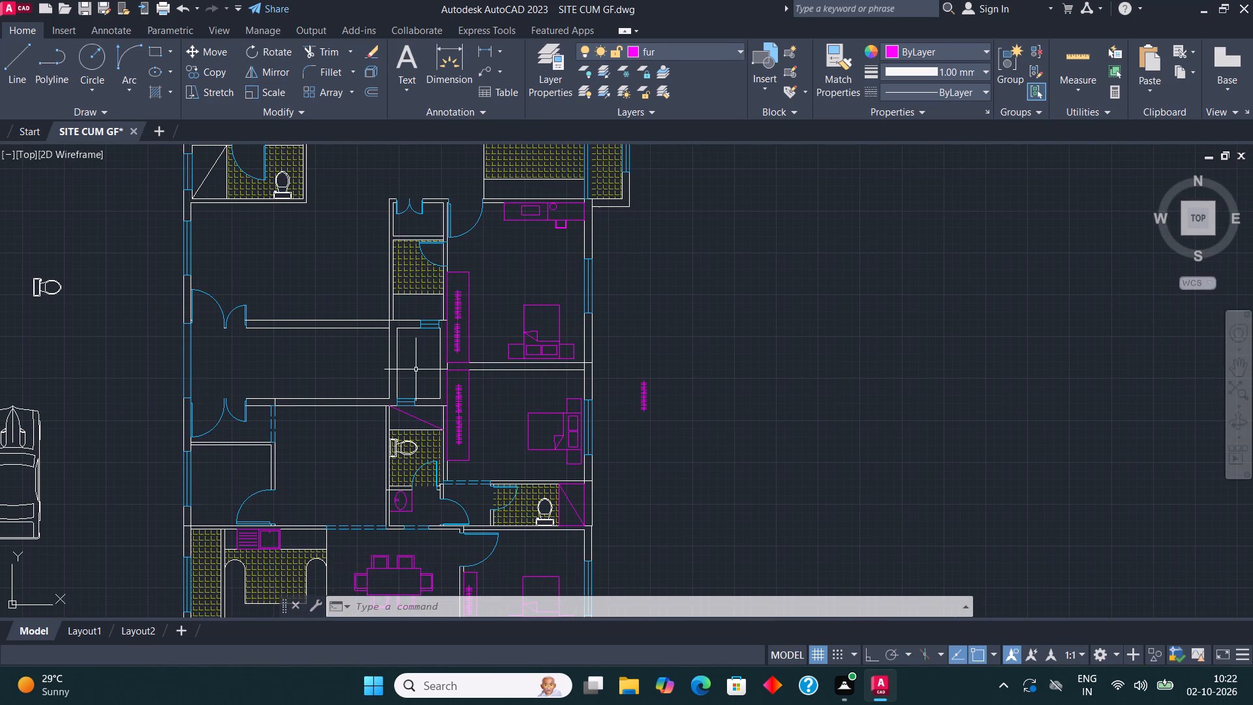
scroll(416, 369, "up", 1)
middle_click_drag(417, 369, 420, 482)
left_click(18, 62)
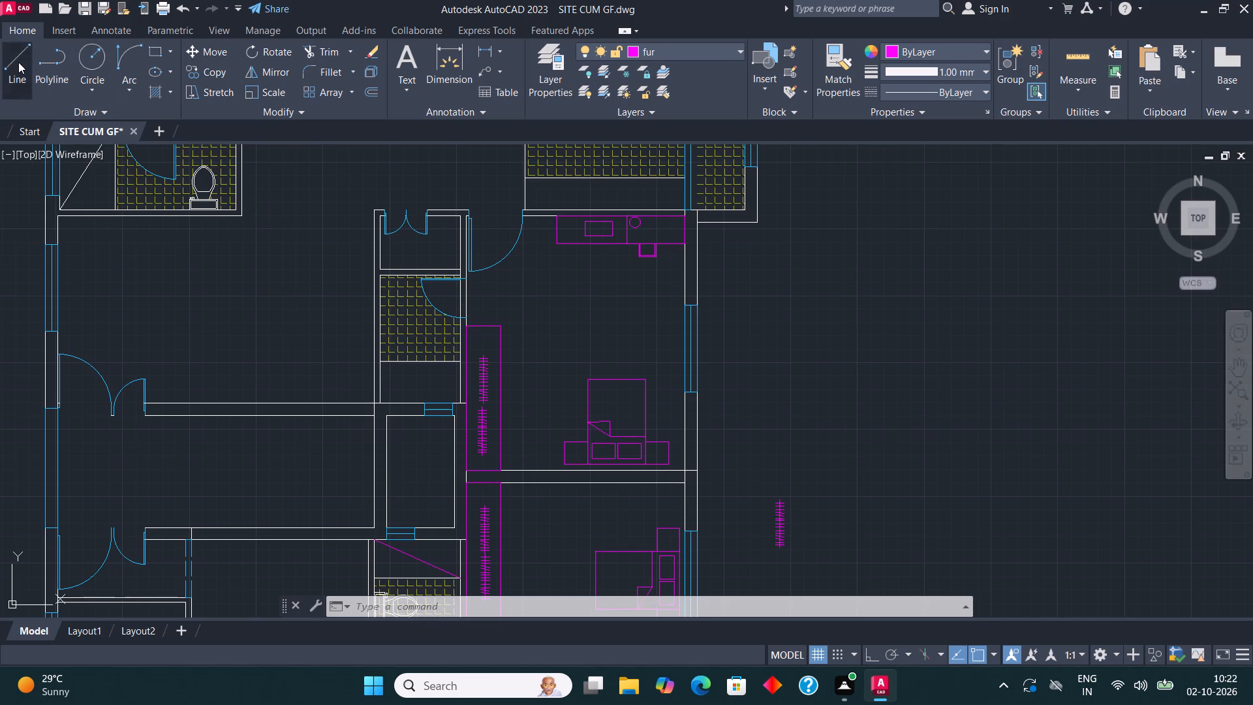
left_click(392, 524)
left_click(454, 420)
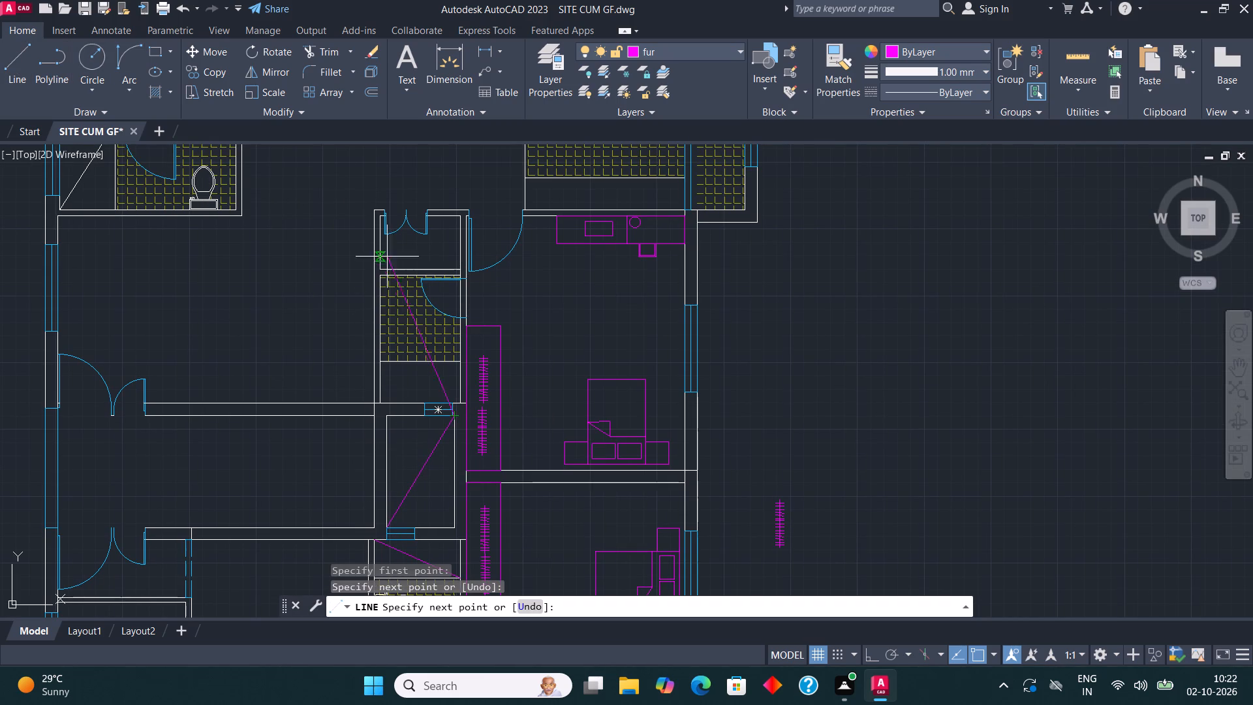
left_click(16, 55)
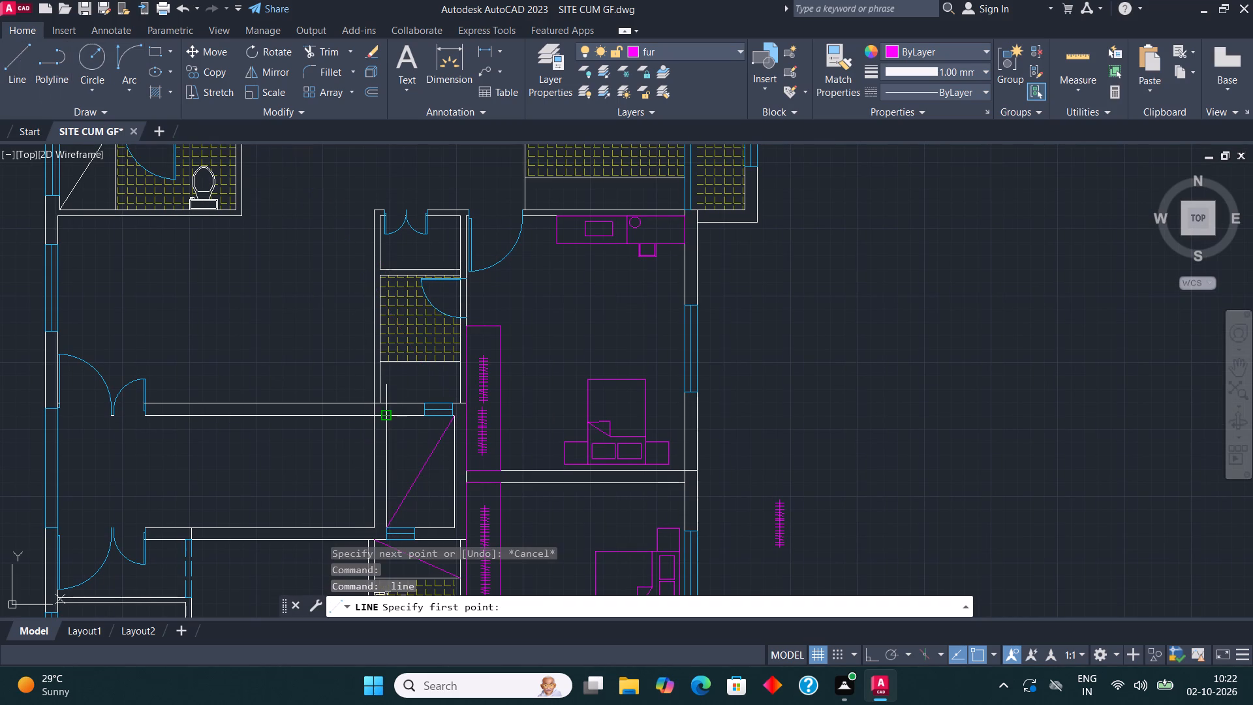
left_click(386, 416)
left_click(450, 525)
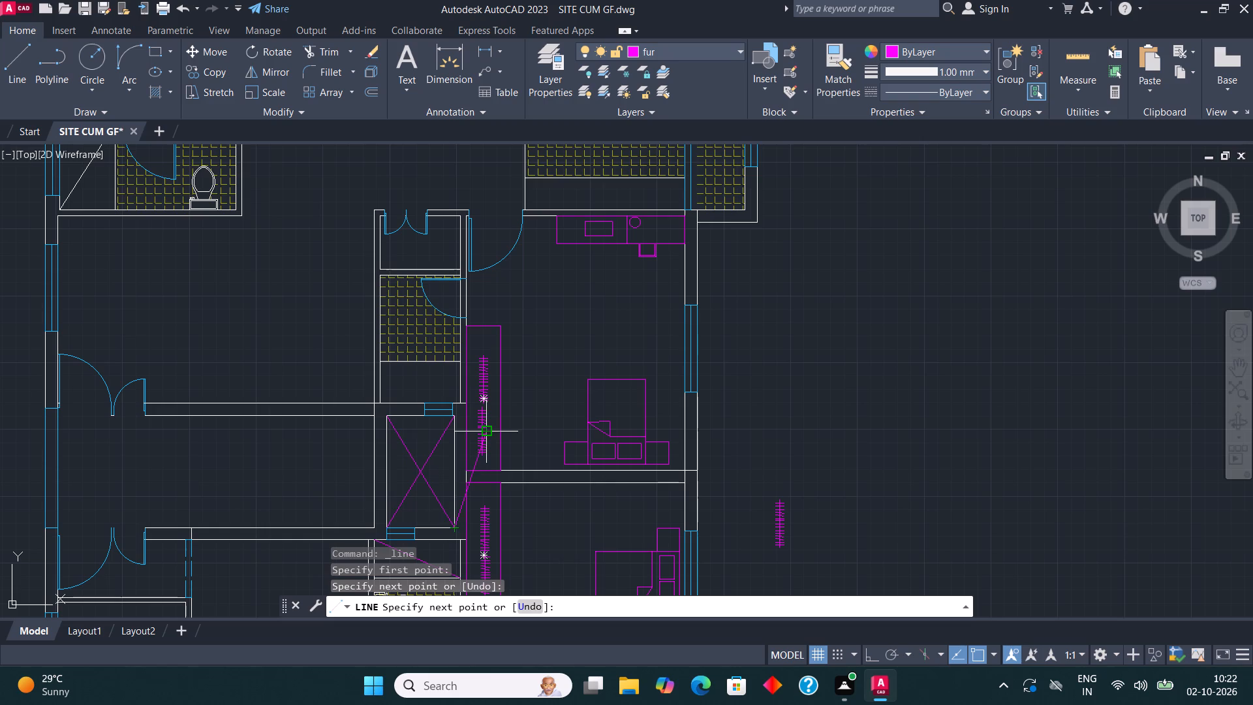
key("Escape")
Make window the current layer.
scroll(339, 386, "down", 1)
middle_click_drag(365, 393, 499, 396)
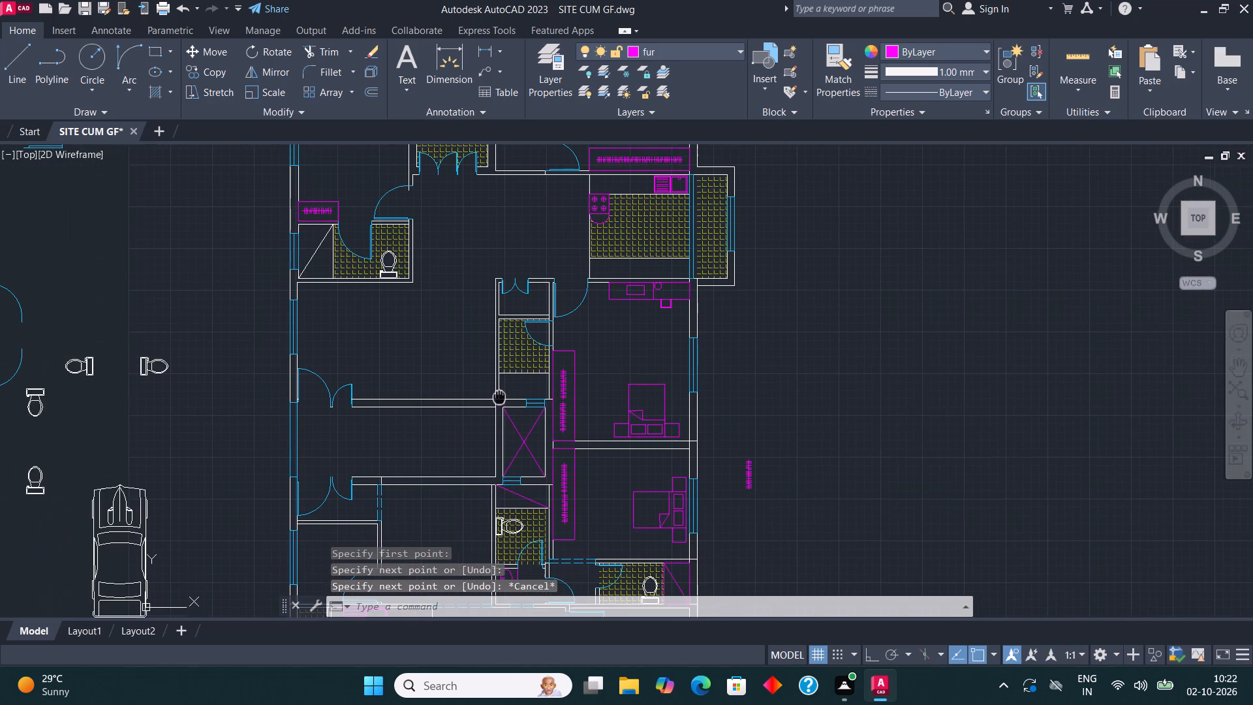
middle_click_drag(499, 396, 499, 396)
scroll(444, 454, "up", 1)
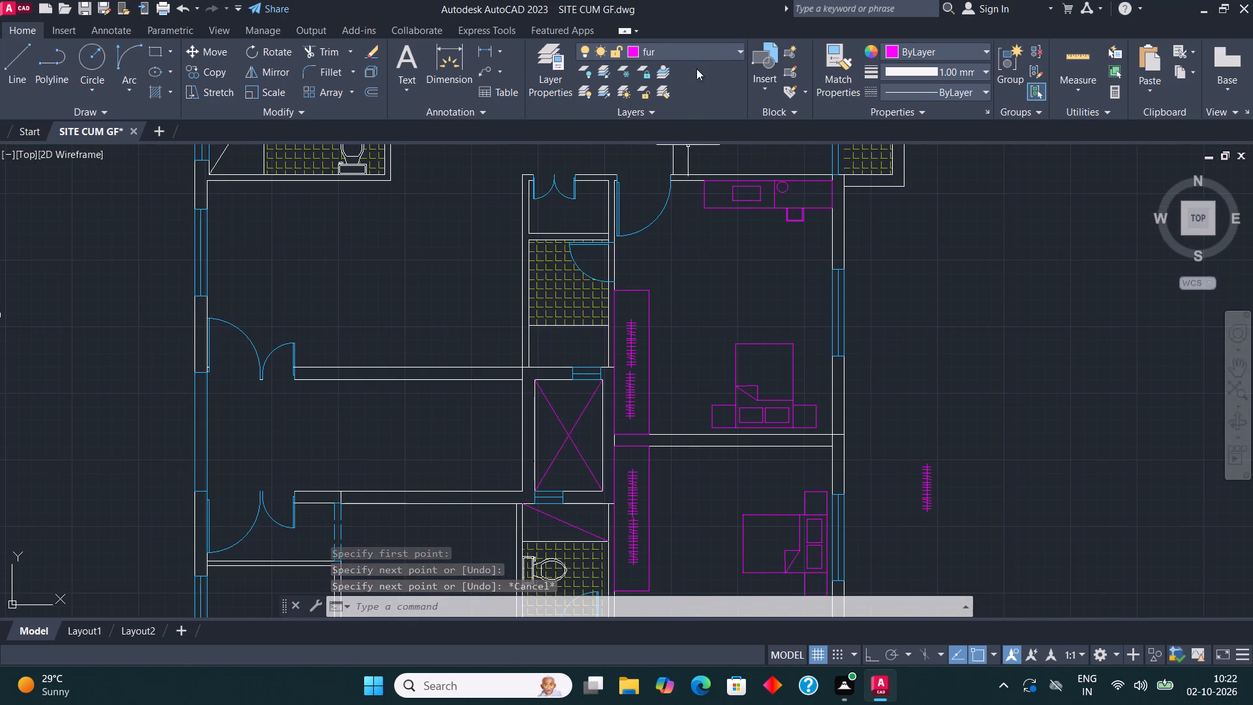
left_click(694, 45)
left_click(674, 151)
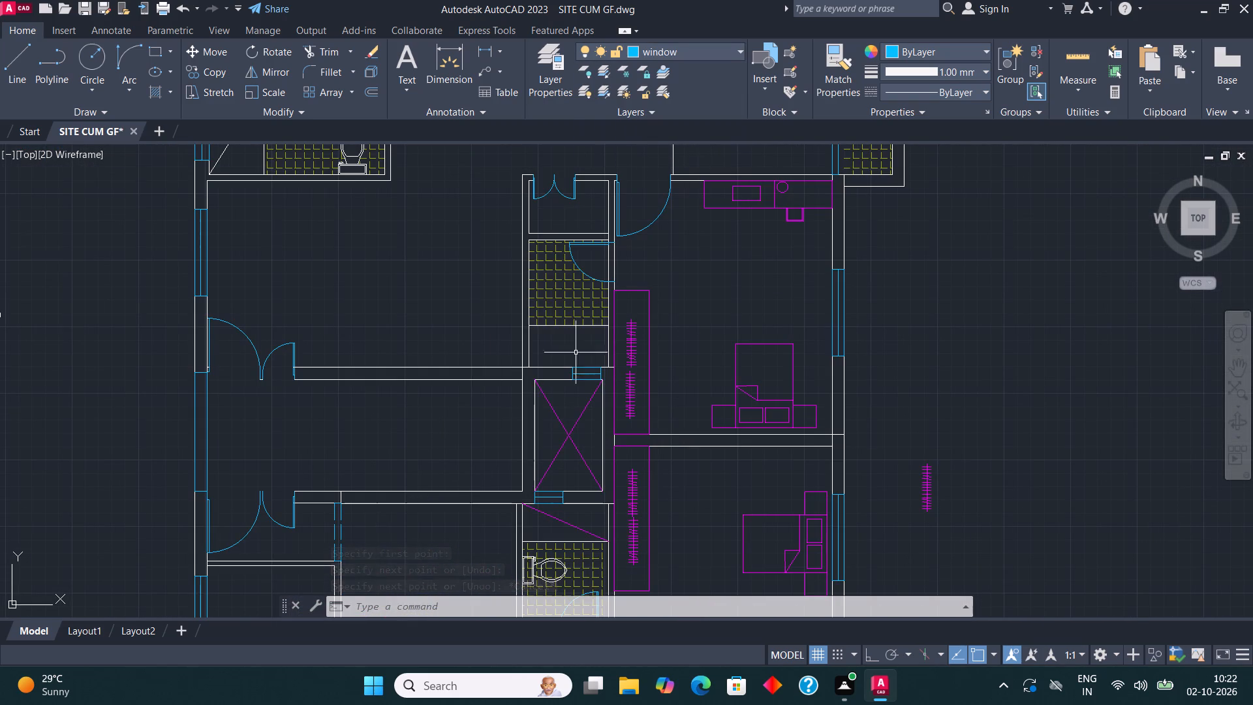
middle_click_drag(498, 446, 559, 390)
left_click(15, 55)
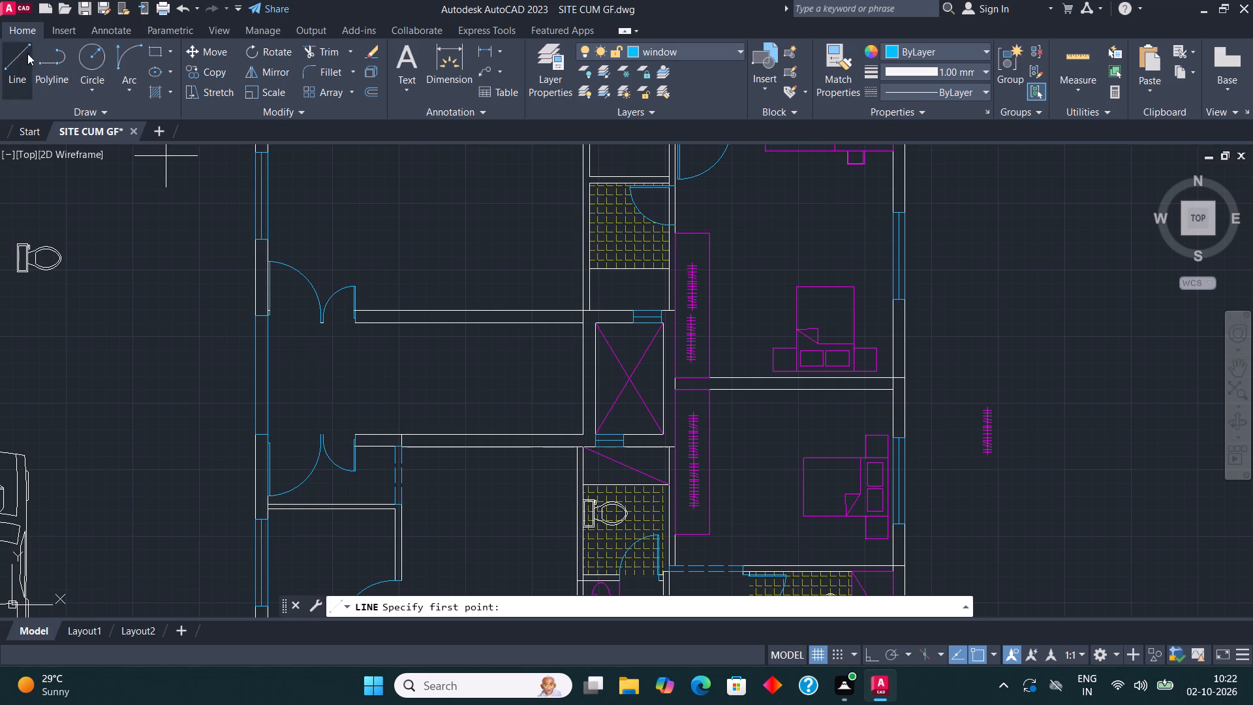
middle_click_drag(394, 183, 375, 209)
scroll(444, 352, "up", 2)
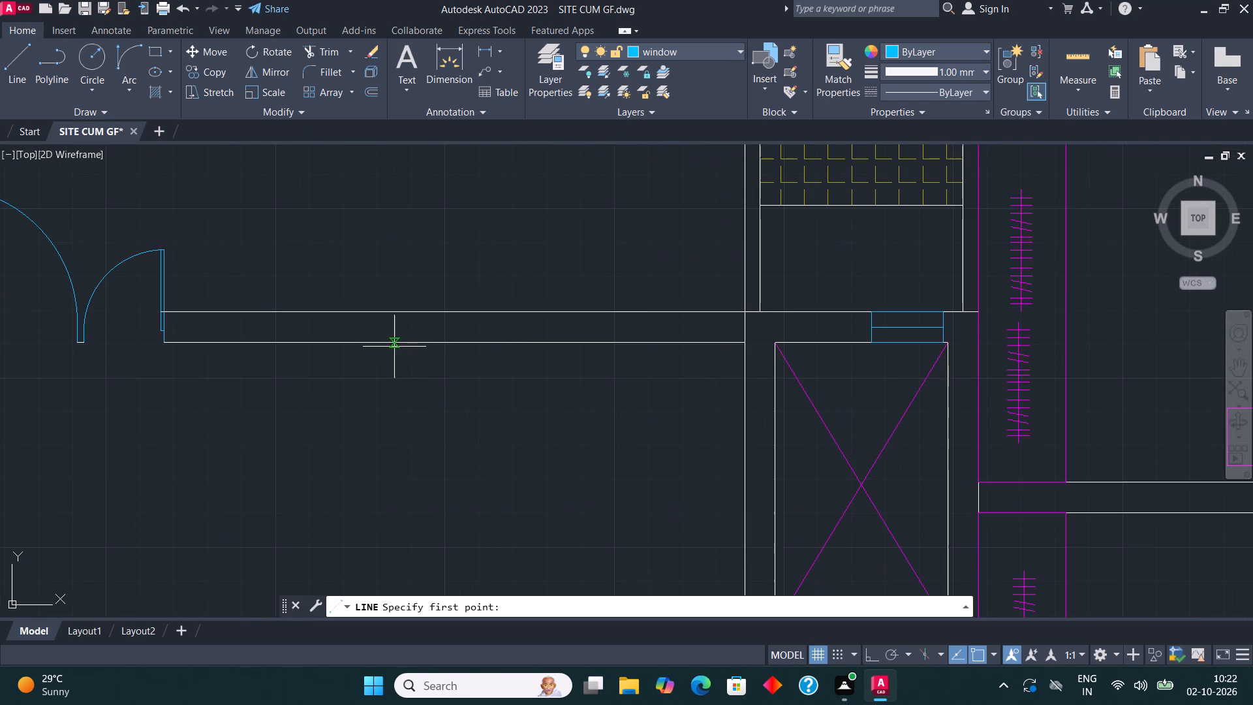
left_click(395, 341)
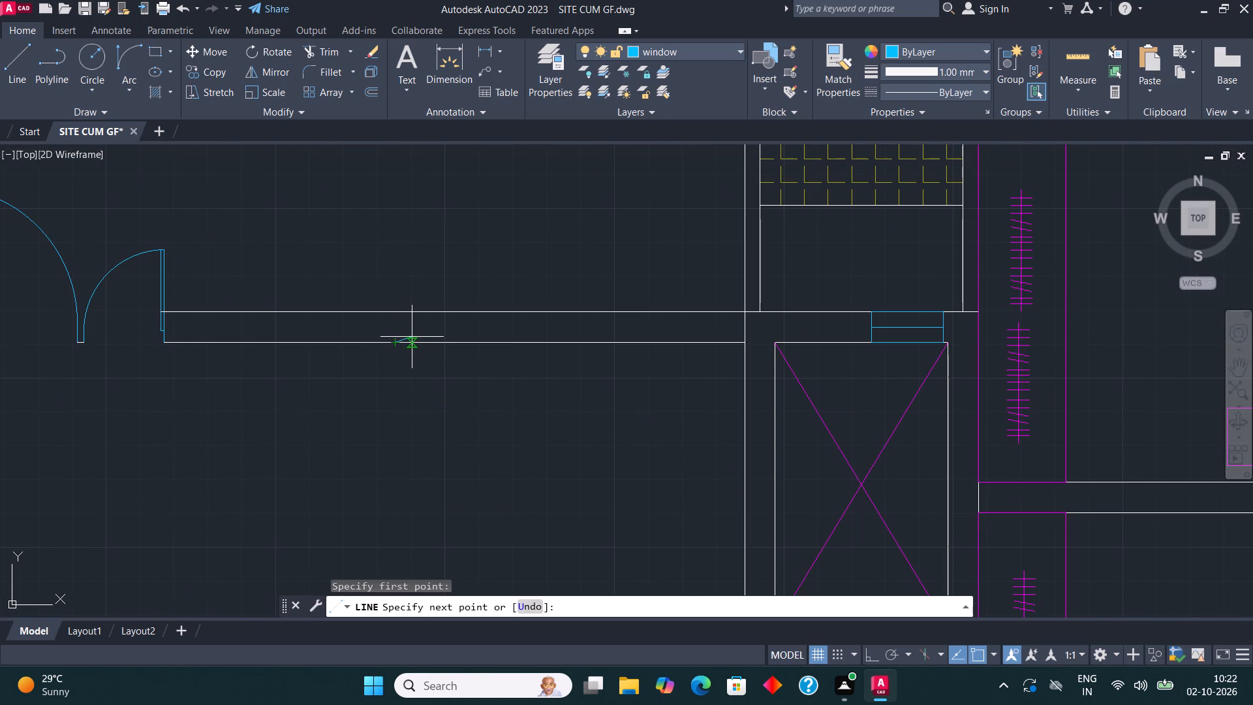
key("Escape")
With ortho on, draw a line 3' west from the northeast corner of the space beside the shaft, continuing south to the opposite wall.
left_click(16, 66)
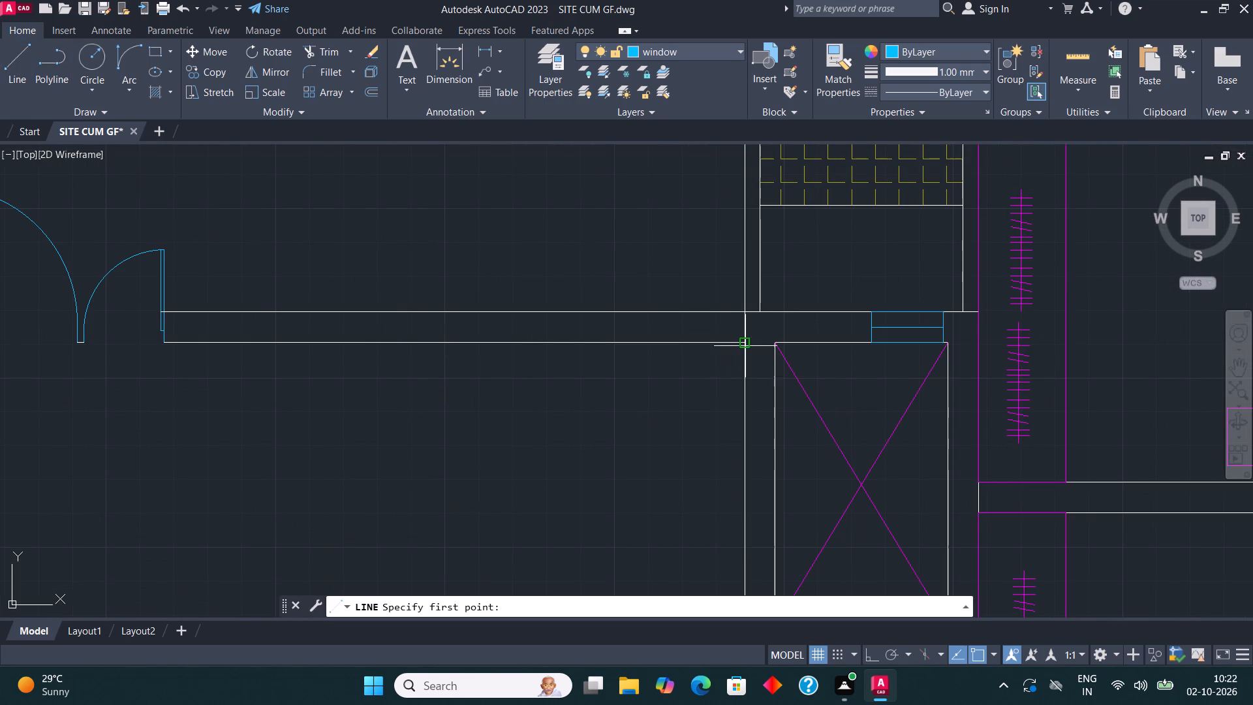
left_click(749, 346)
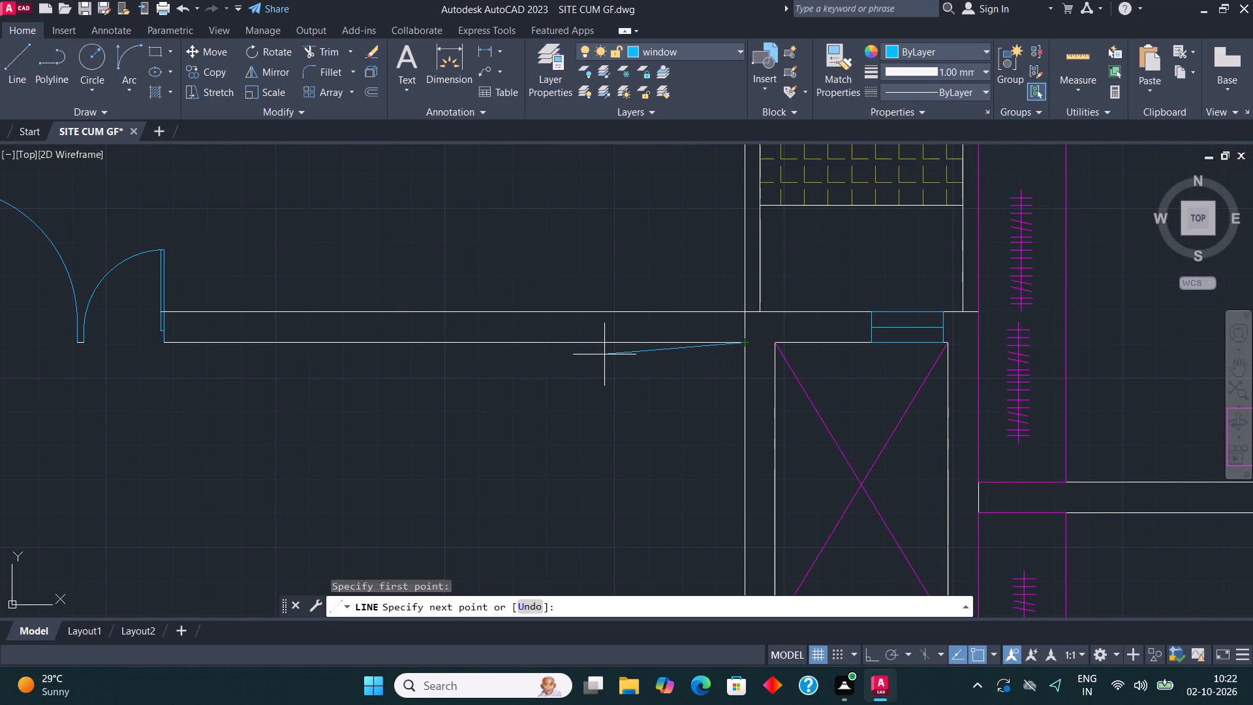
key("F8")
type("3'")
key("Return")
scroll(621, 380, "down", 2)
scroll(626, 438, "up", 1)
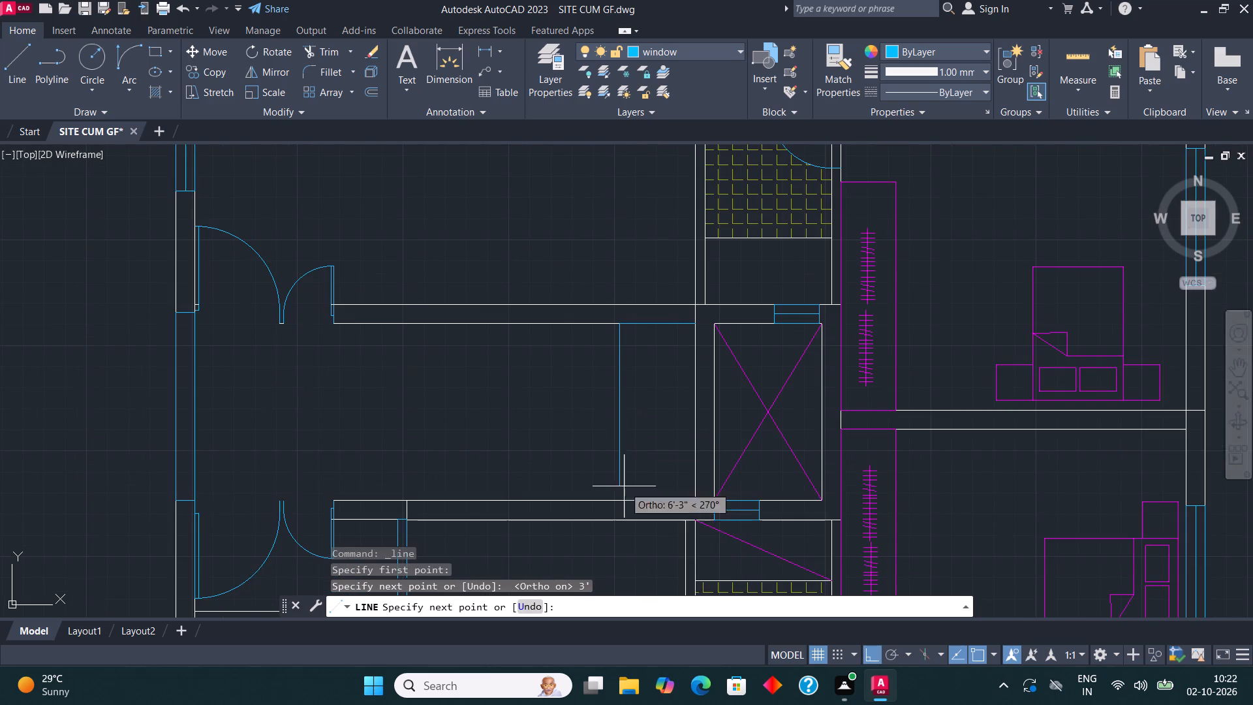
left_click(622, 499)
Draw a horizontal line westward from the midpoint of the new cross line, ending short of the double doors.
left_click(9, 56)
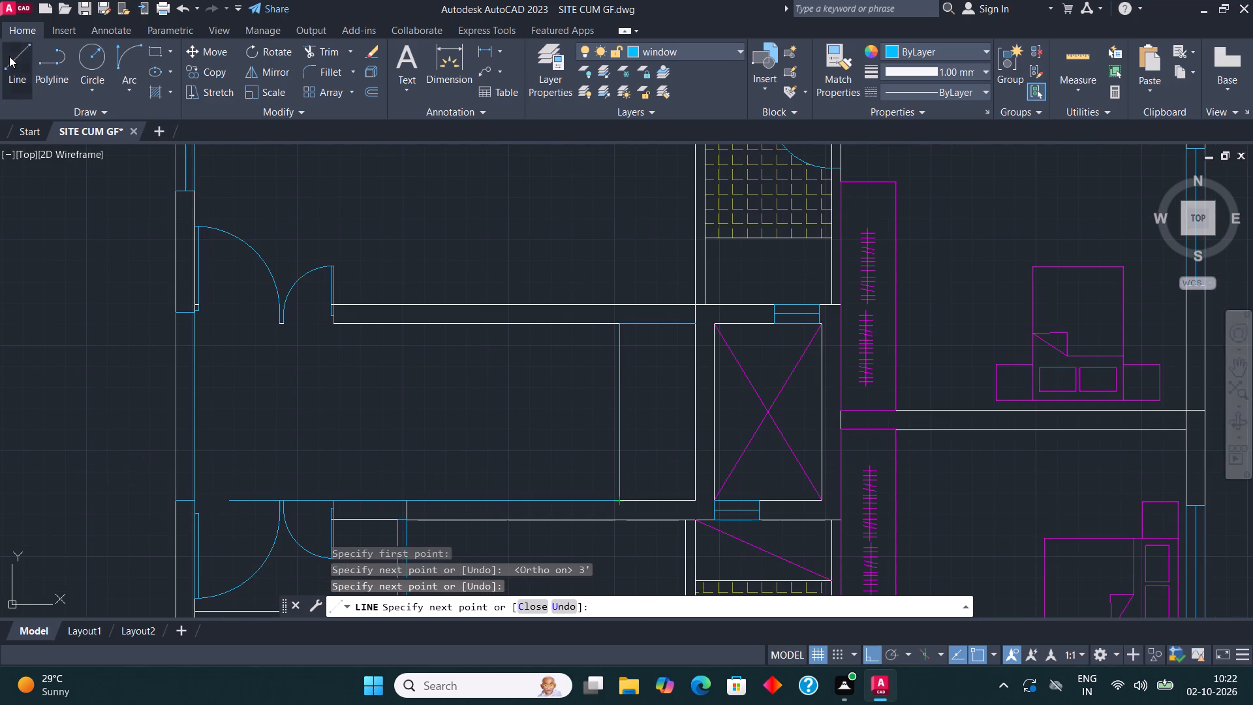
left_click(619, 406)
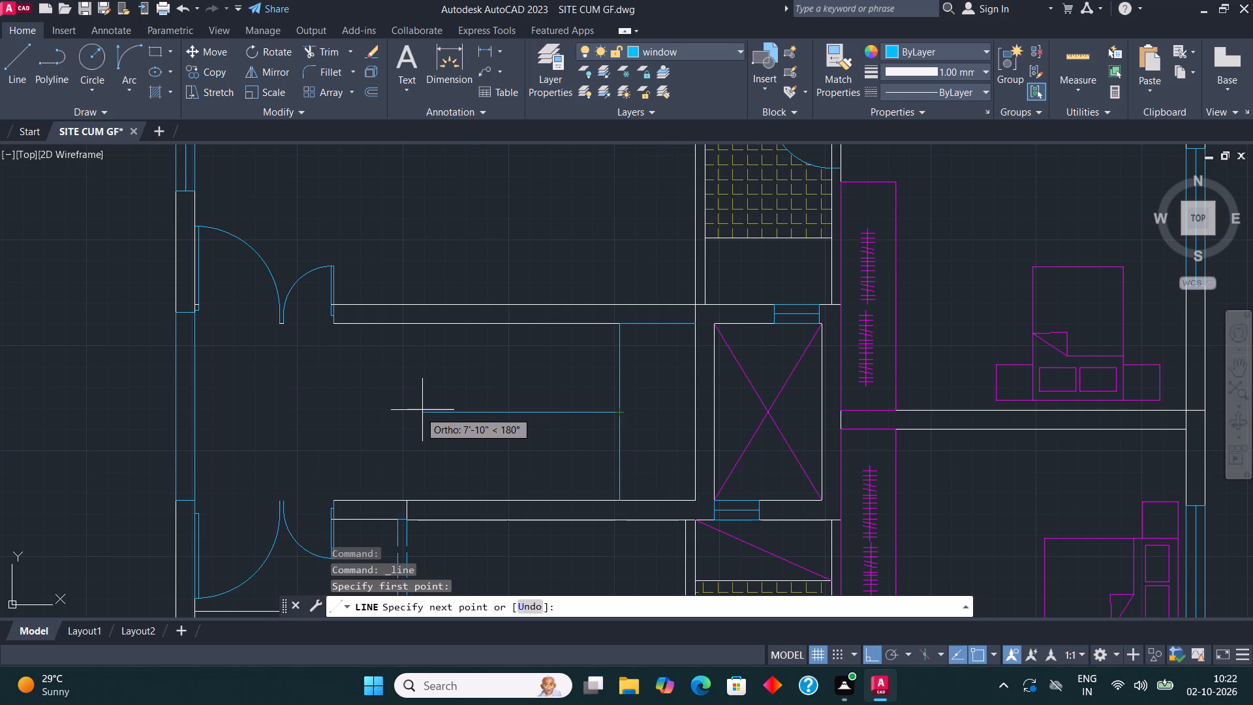
left_click(452, 407)
key("Escape")
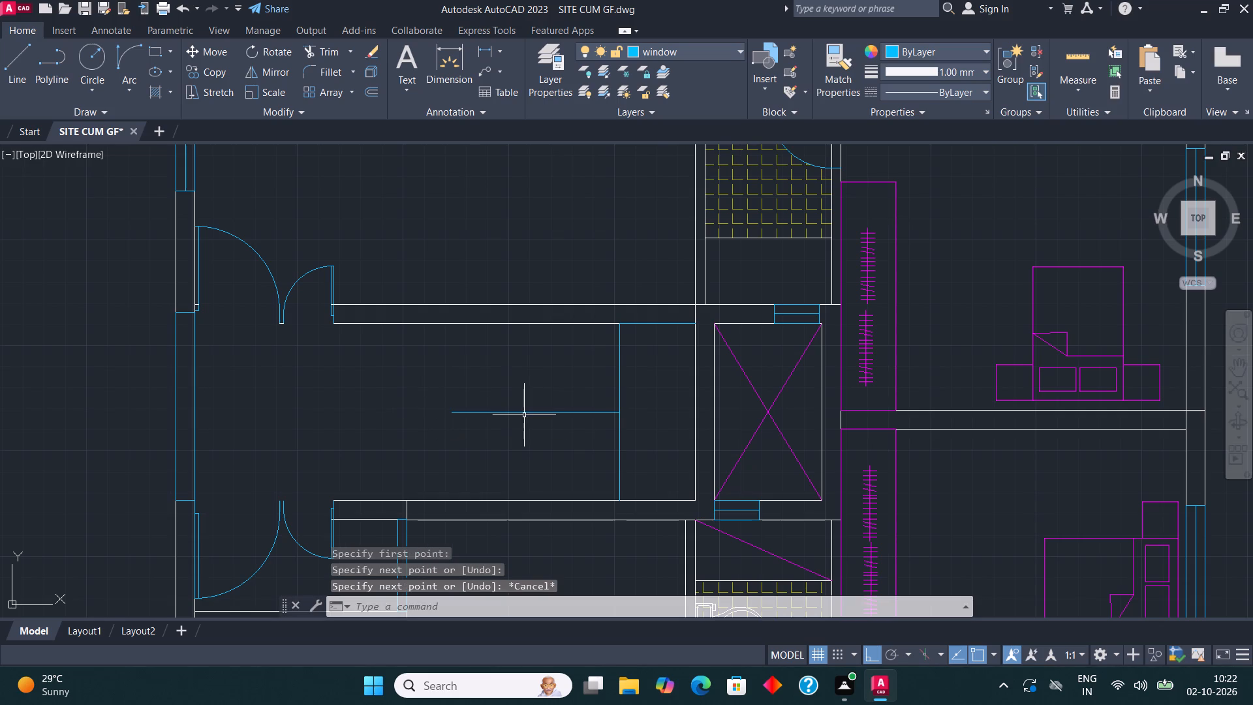
Offset the horizontal centre line by 1" to both its north and south sides.
left_click(524, 413)
left_click(370, 86)
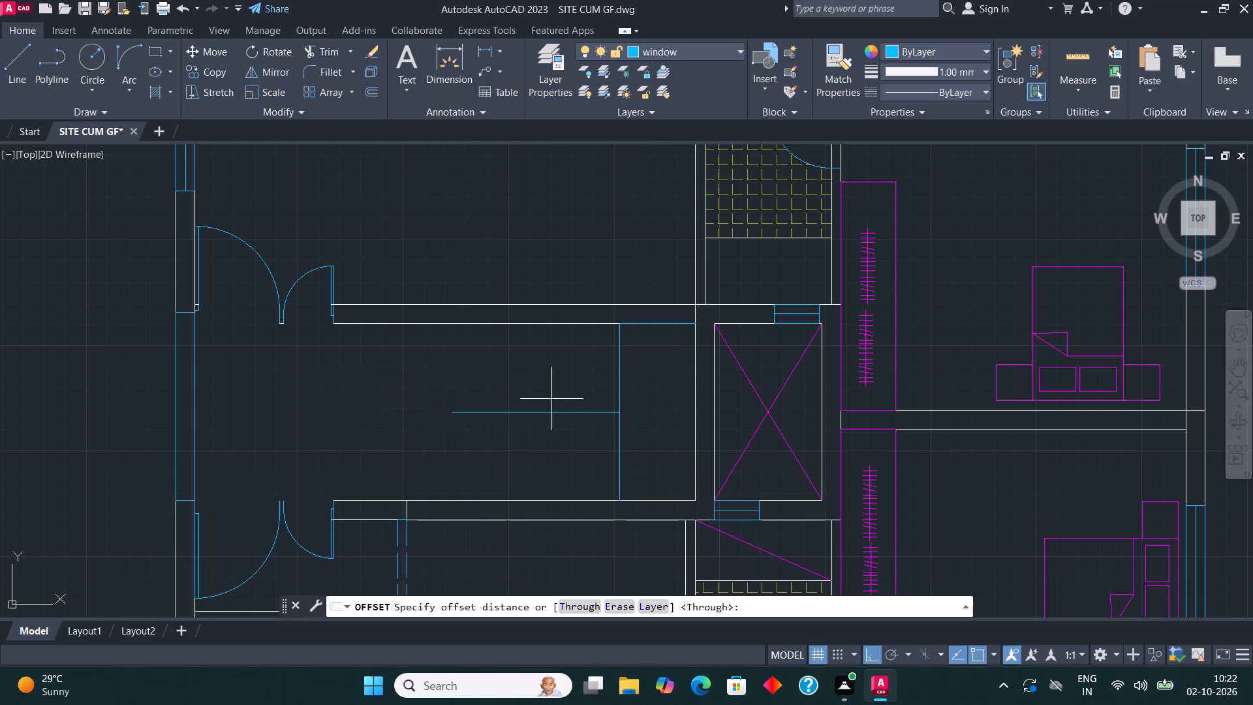
scroll(540, 401, "up", 1)
left_click(504, 415)
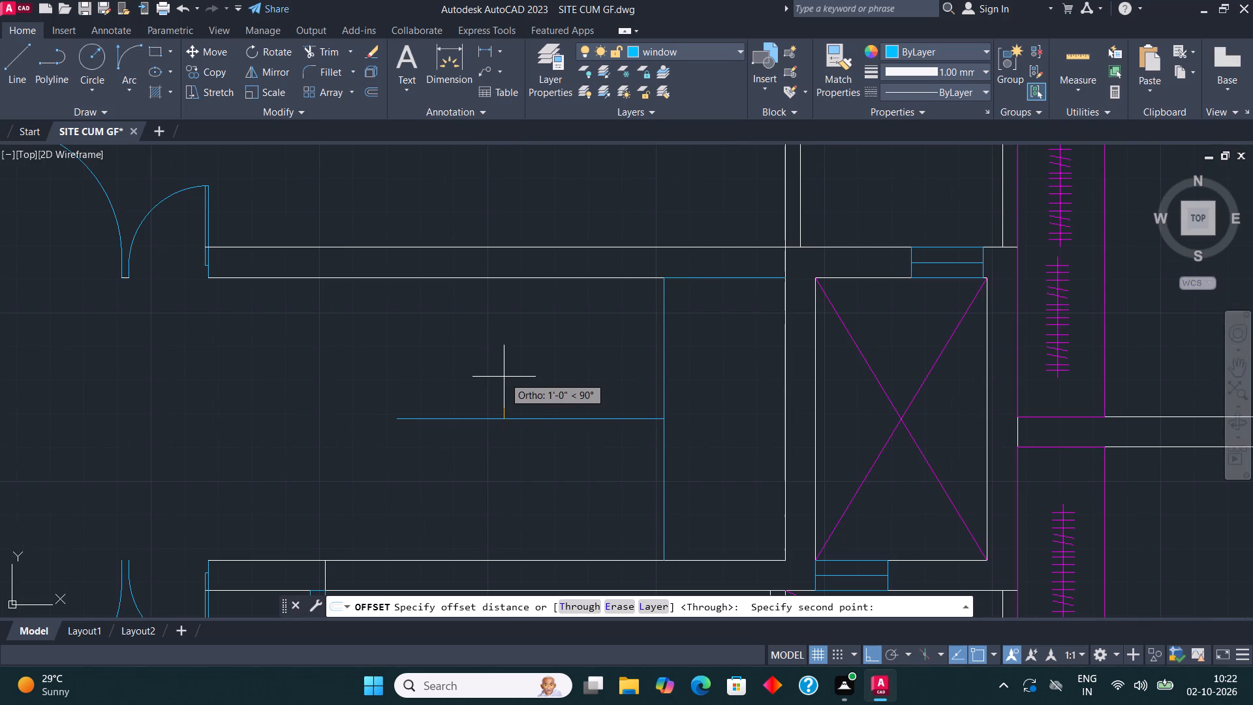
type("1\"")
key("Return")
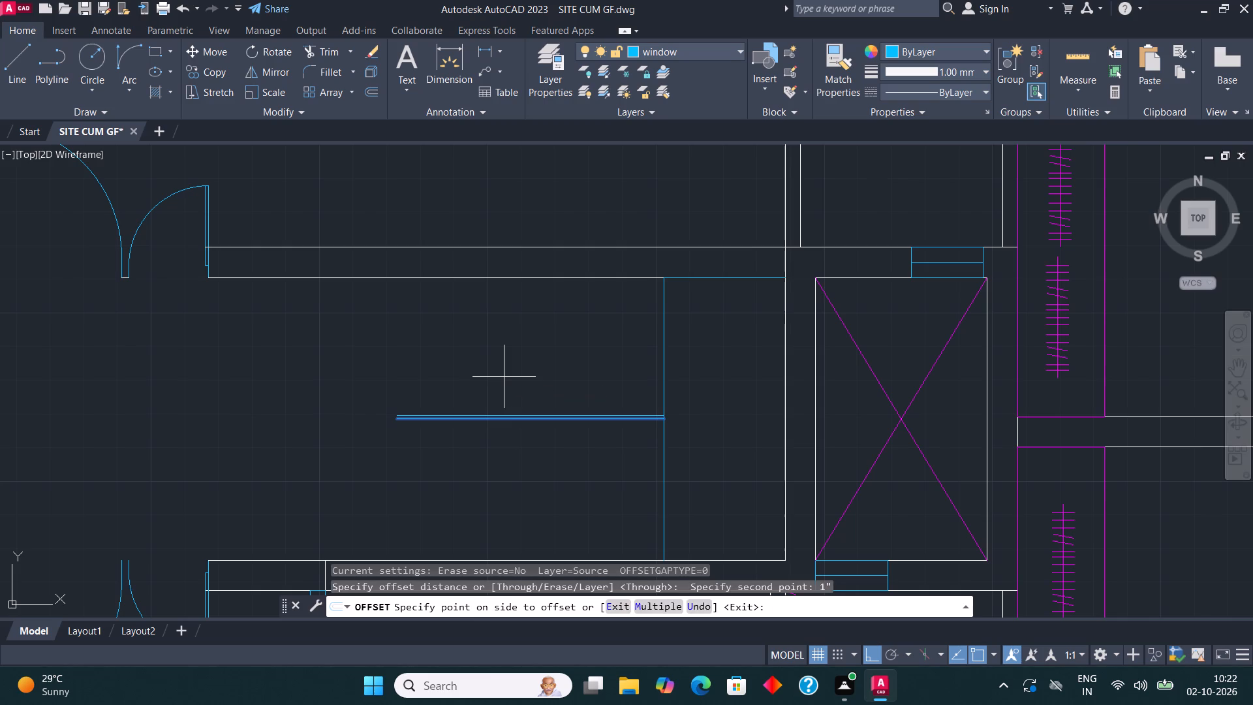
left_click(504, 375)
scroll(497, 412, "up", 1)
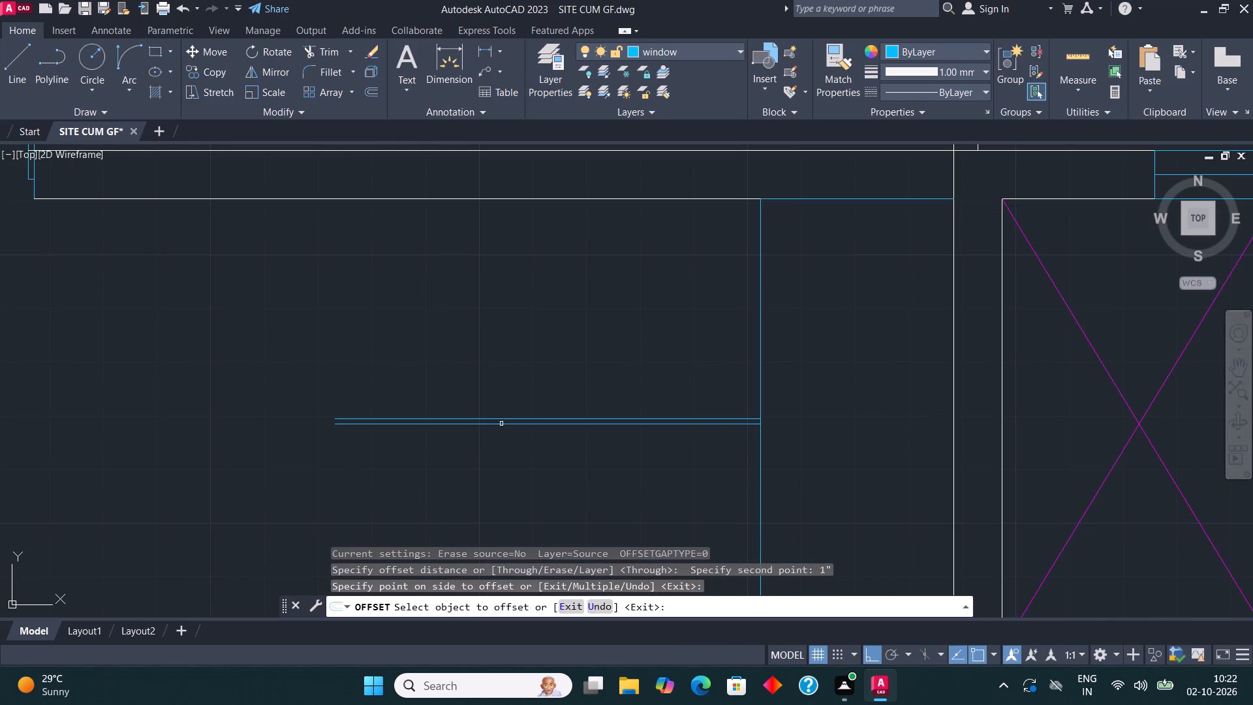
left_click(501, 425)
left_click(503, 458)
key("Escape")
Delete the original centre line between the two offset lines.
left_click(514, 426)
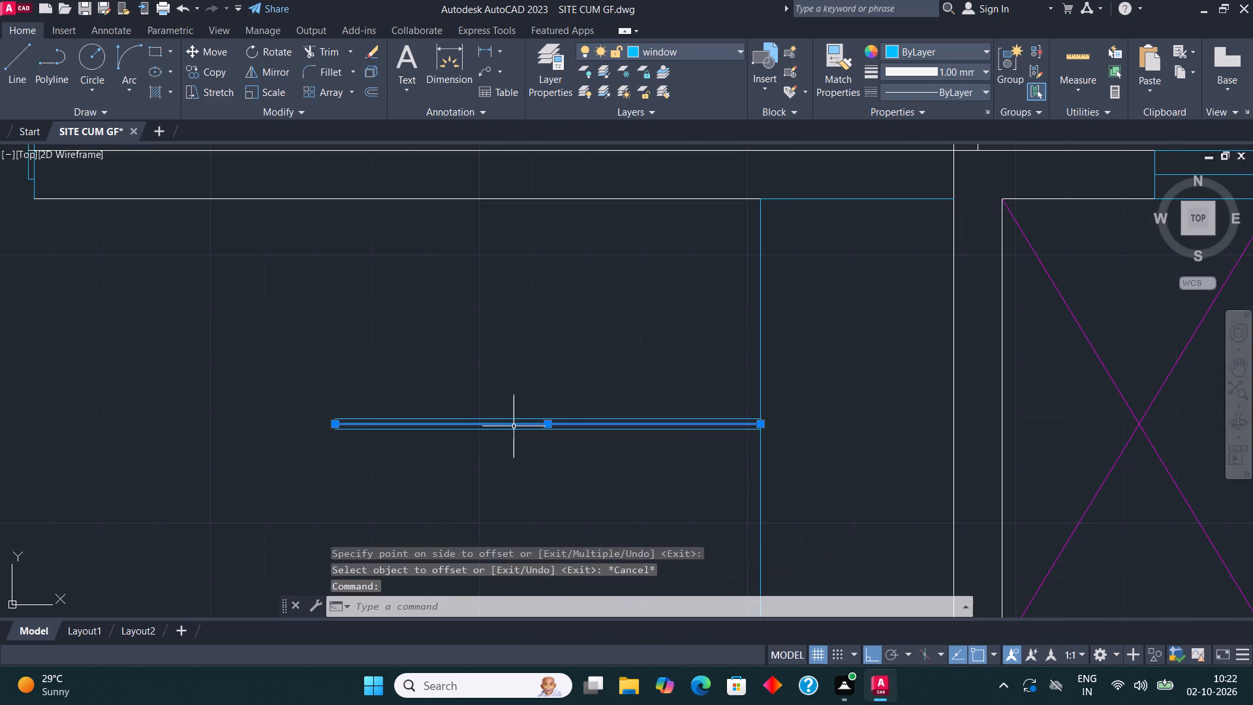
key("Delete")
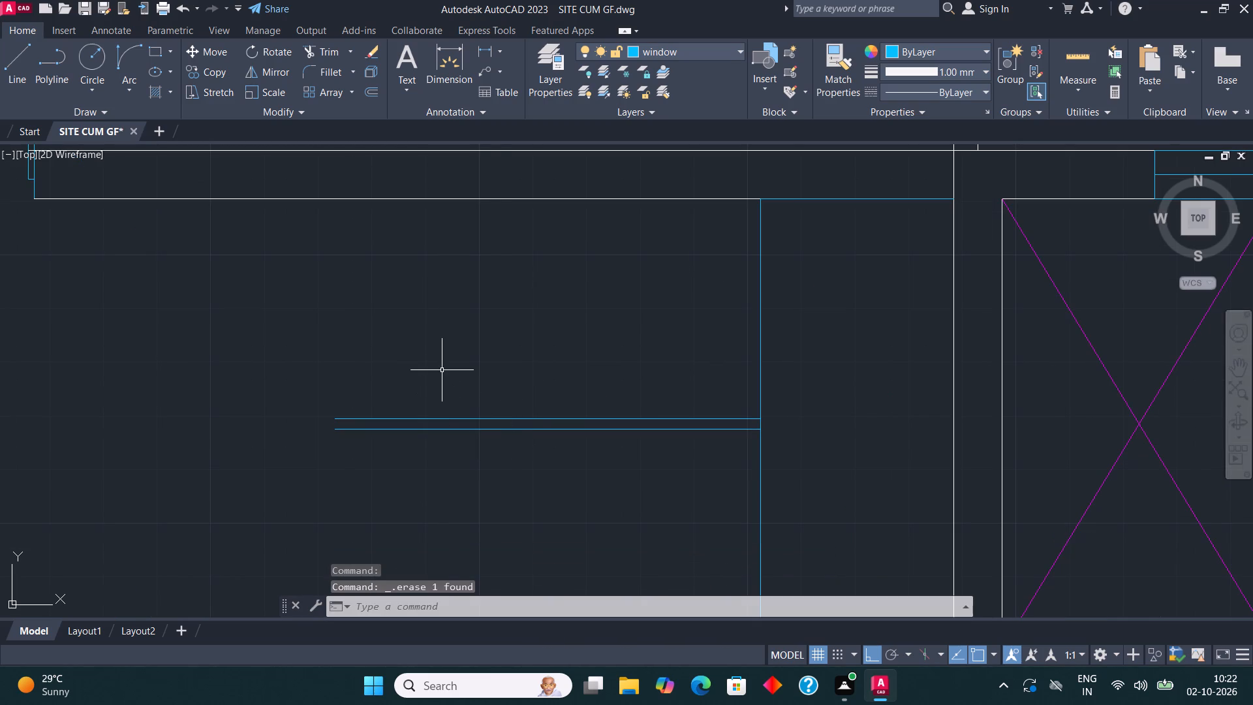
Offset the vertical cross line at the east end of the divider 8" westward three times in succession as stair treads.
middle_click_drag(601, 369, 574, 371)
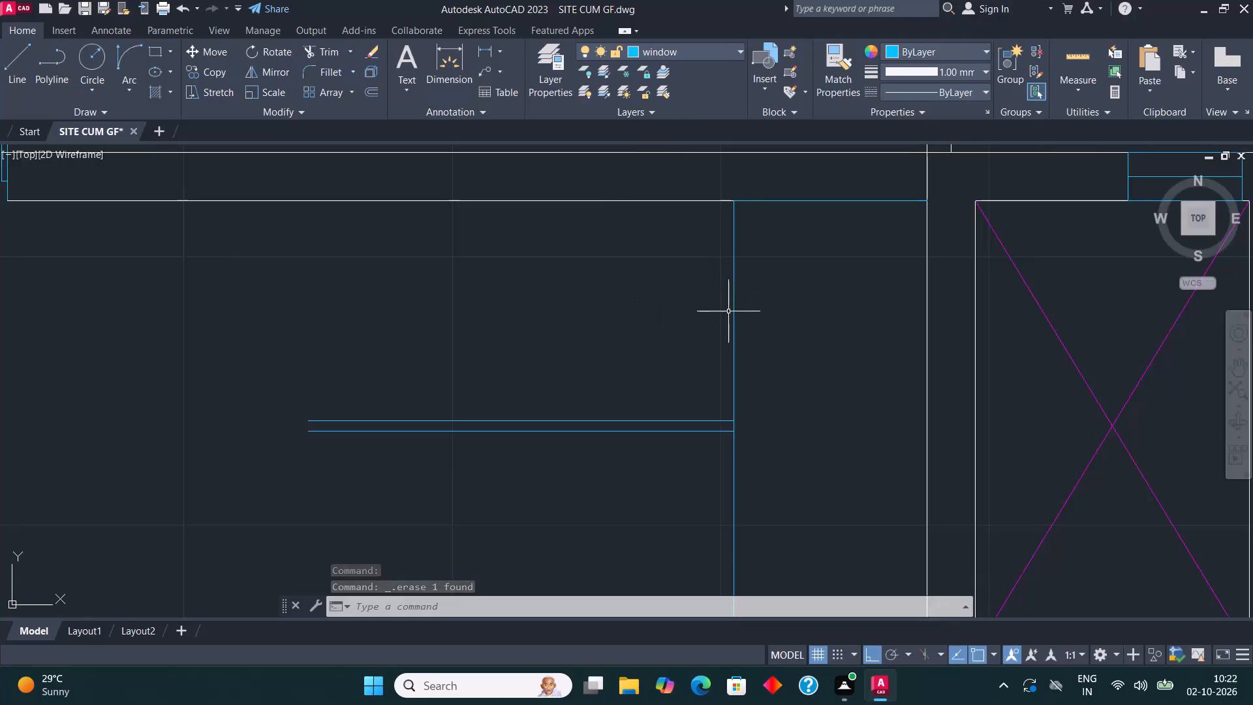
left_click(737, 324)
left_click(630, 303)
scroll(610, 296, "down", 2)
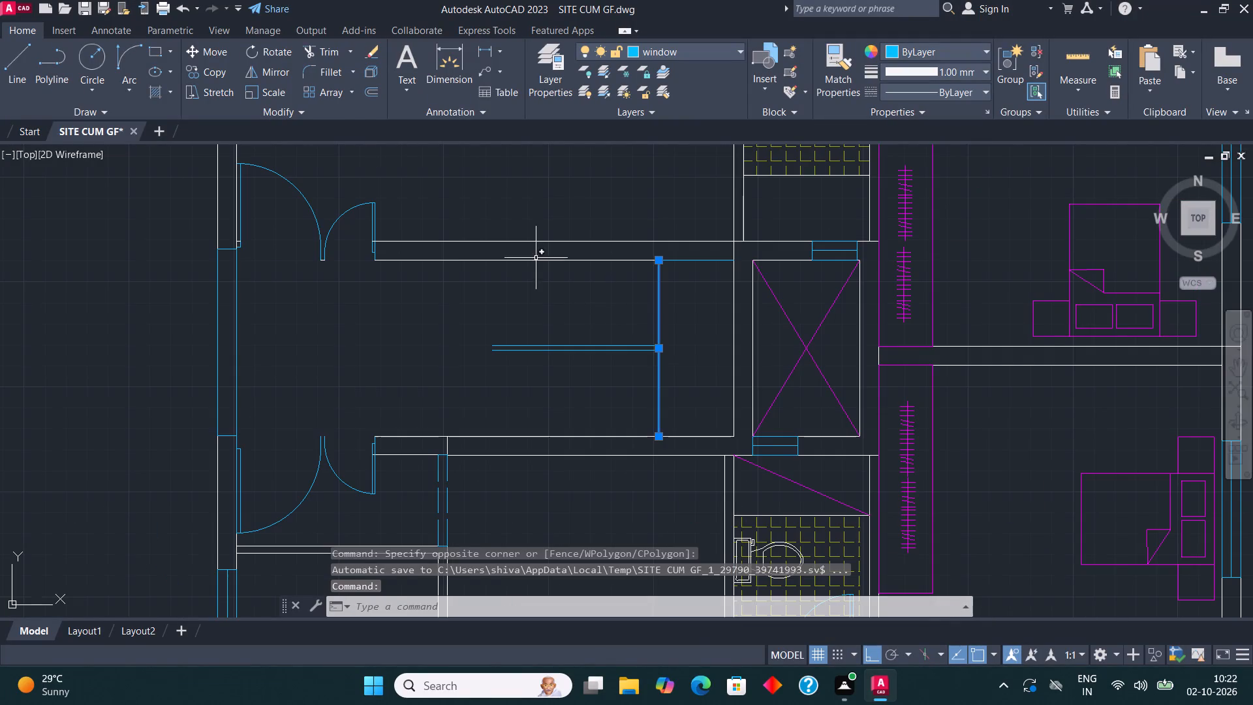
left_click(370, 93)
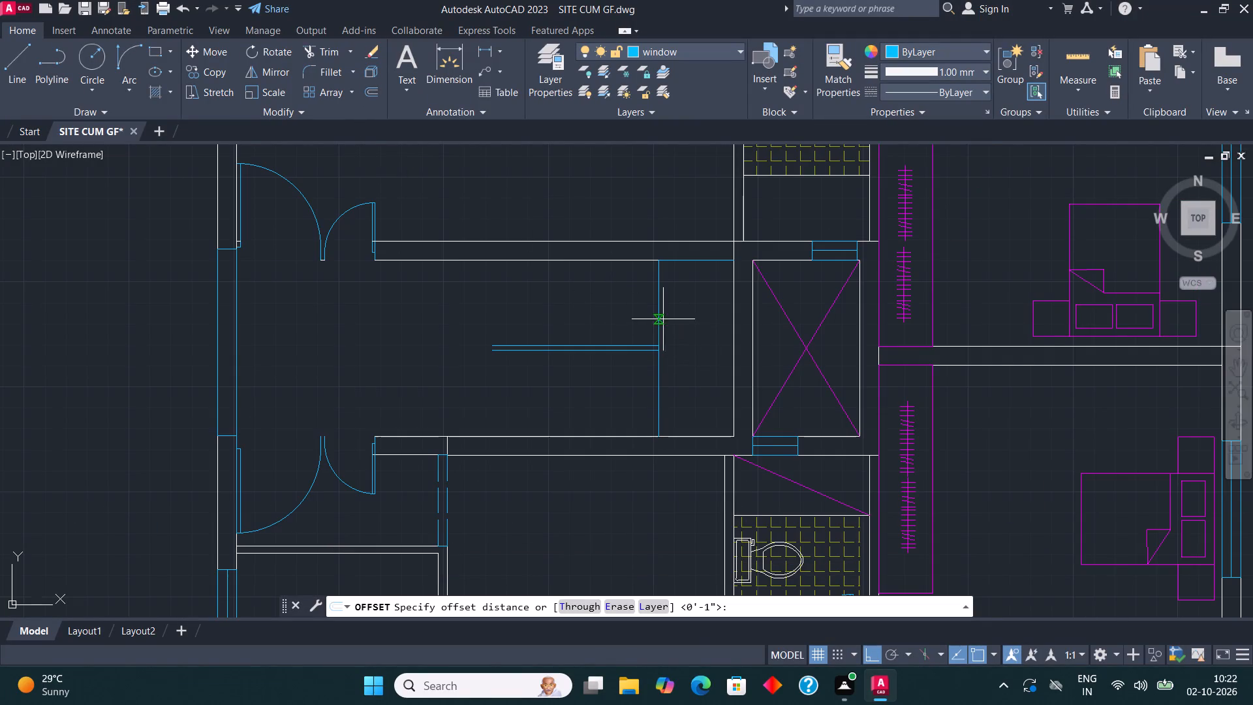
scroll(661, 318, "up", 2)
left_click(651, 316)
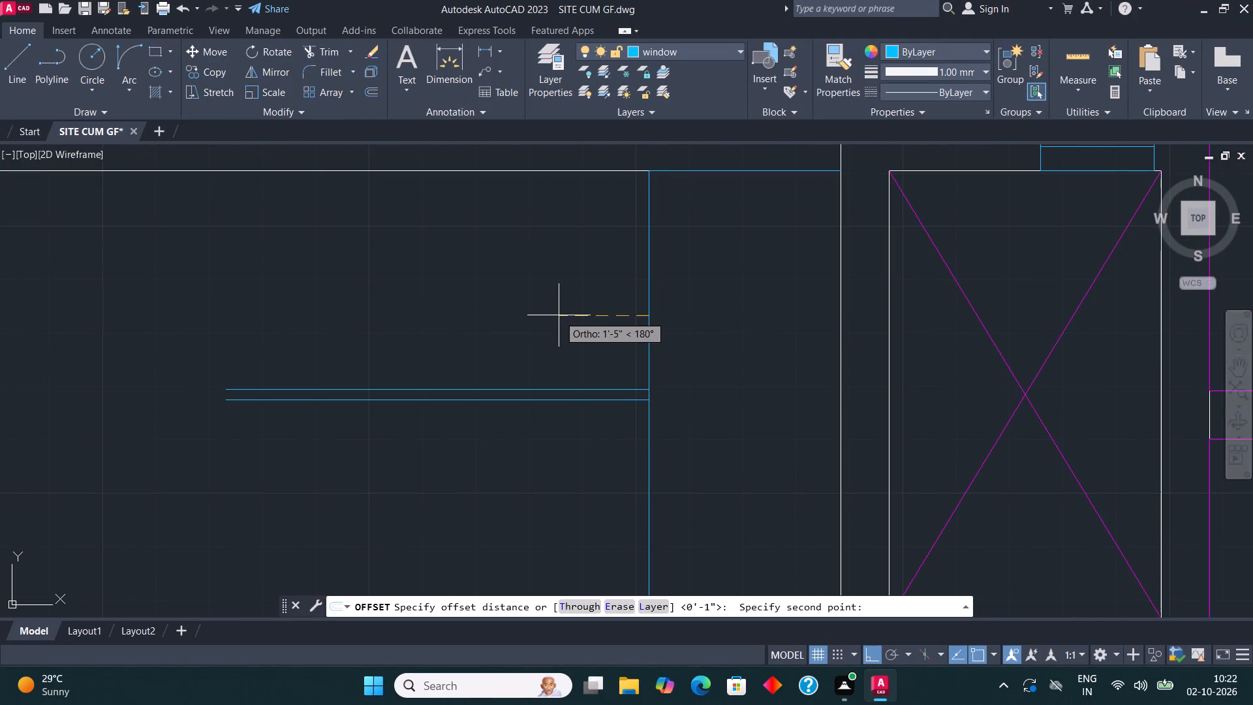
type("8\"")
key("Return")
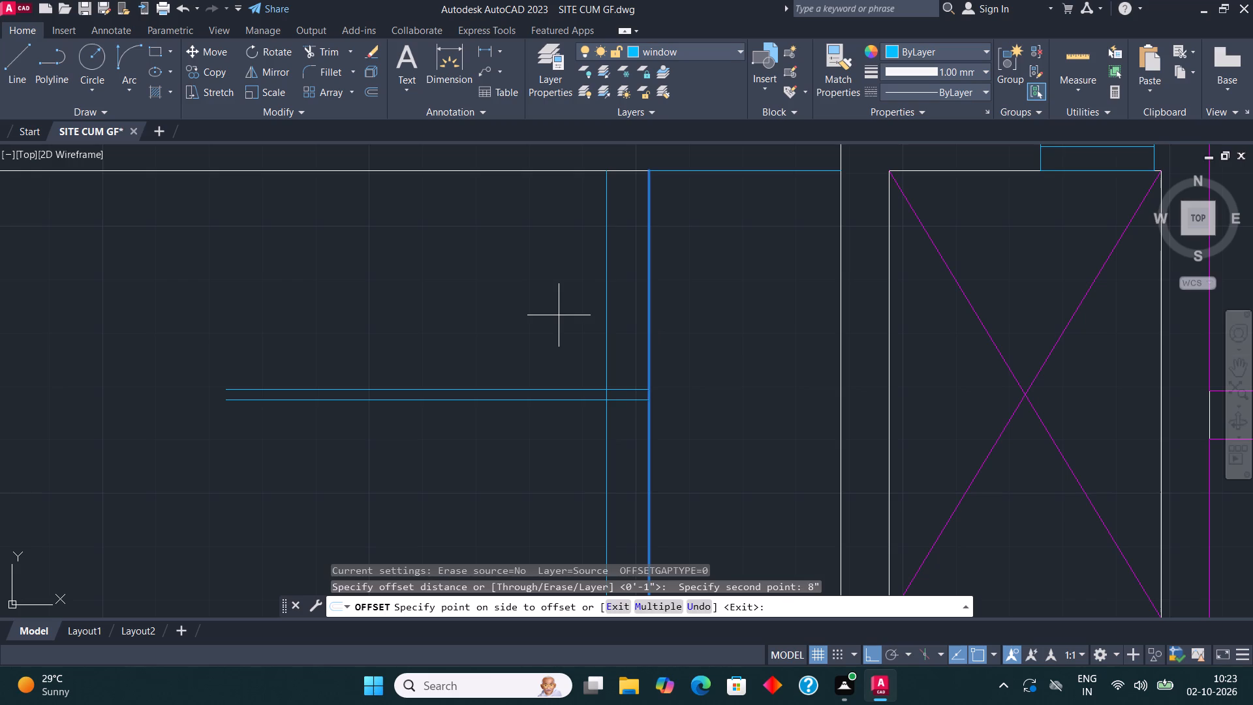
left_click(559, 313)
left_click(607, 312)
left_click(520, 309)
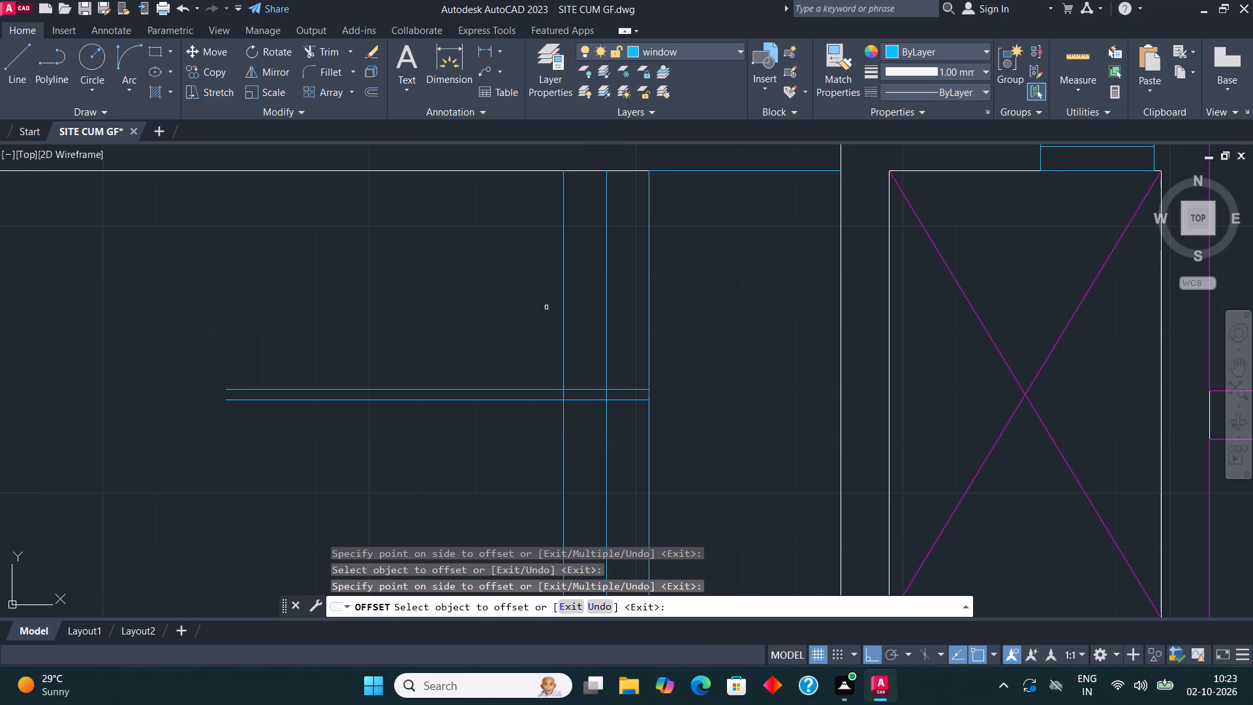
left_click(564, 317)
left_click(529, 317)
Add four more tread lines to the west, each offset 8" from the previous one.
left_click(521, 305)
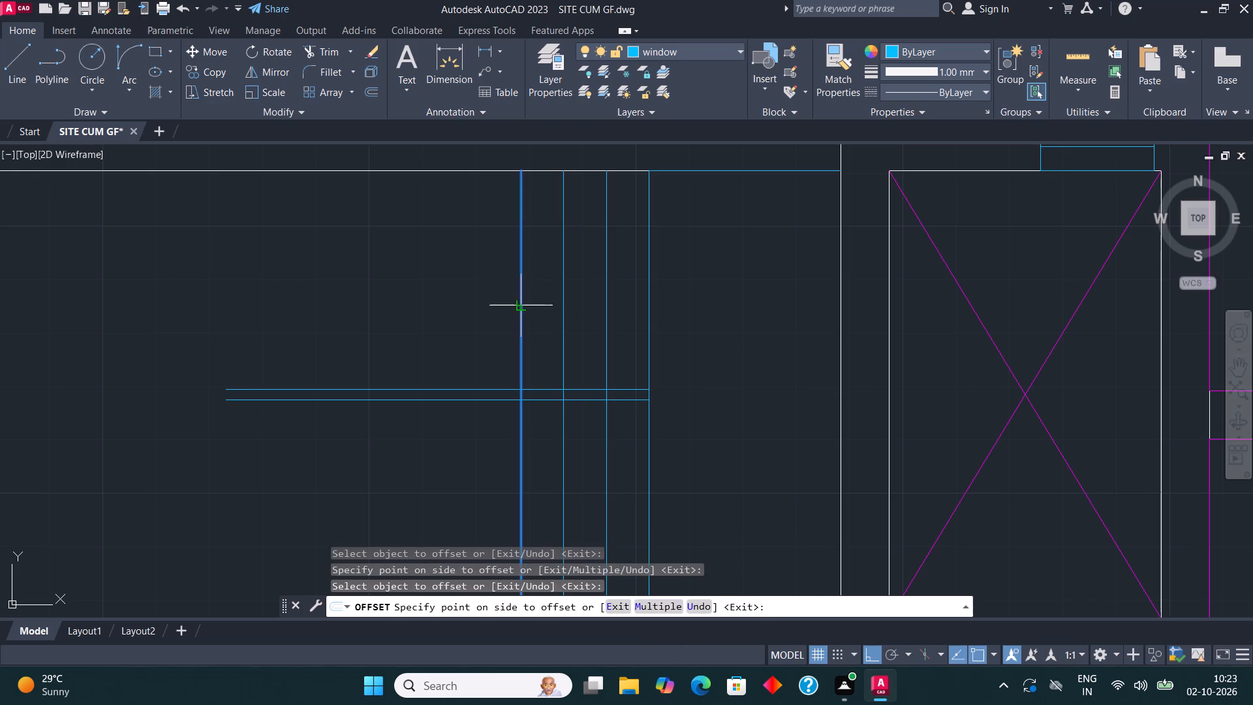
left_click(497, 290)
left_click(480, 281)
left_click(441, 302)
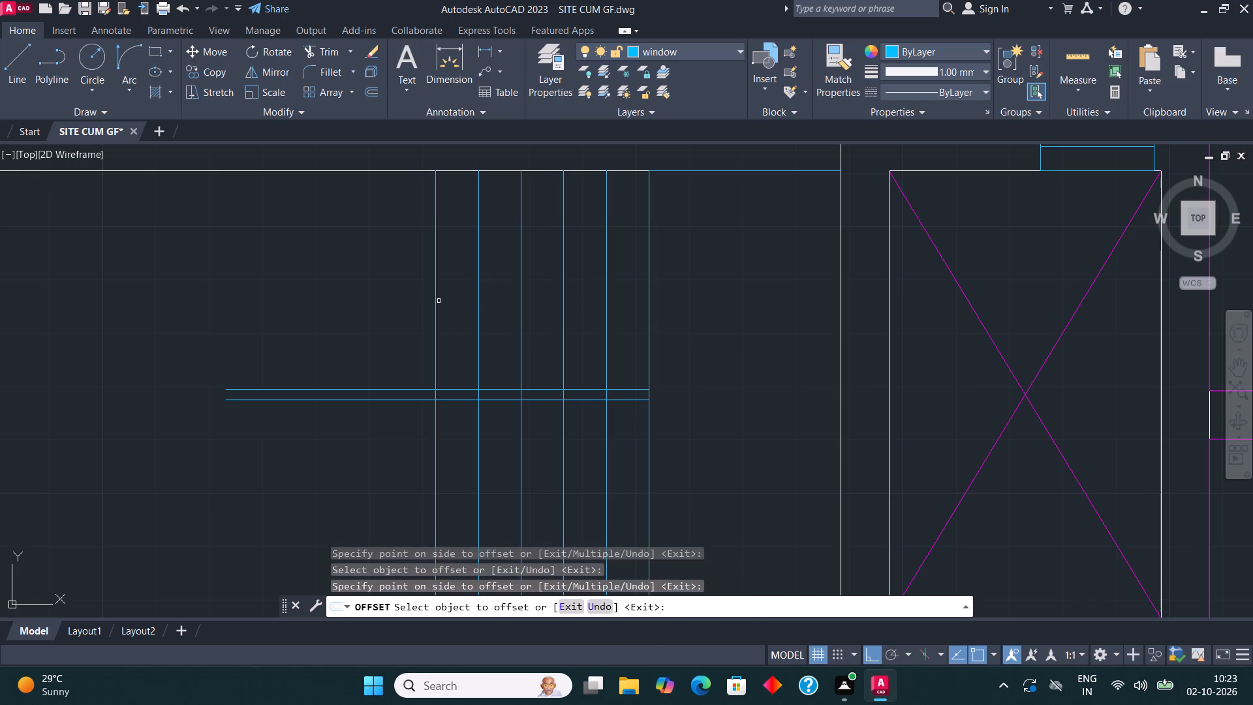
left_click(439, 301)
left_click(435, 319)
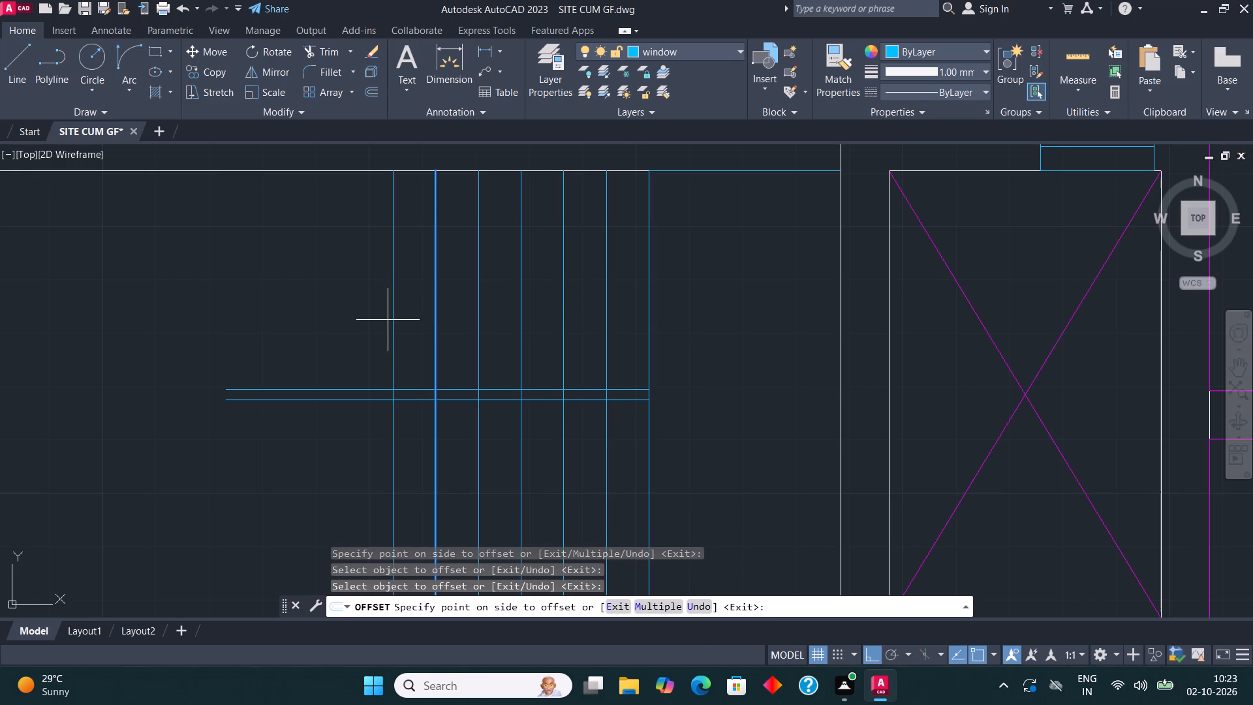
left_click(384, 320)
left_click(392, 323)
left_click(351, 321)
Offset four further tread lines westward at 8" spacing, reaching just past the divider lines' west end.
scroll(428, 335, "down", 2)
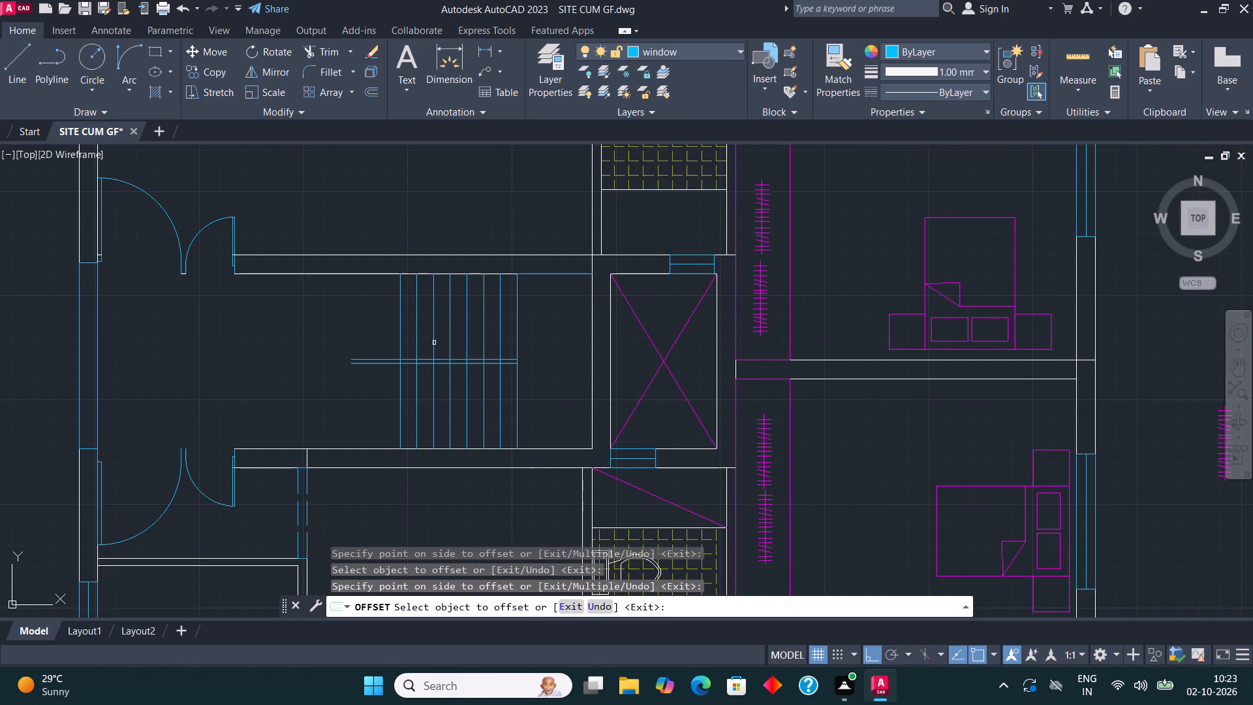
middle_click_drag(458, 364, 523, 377)
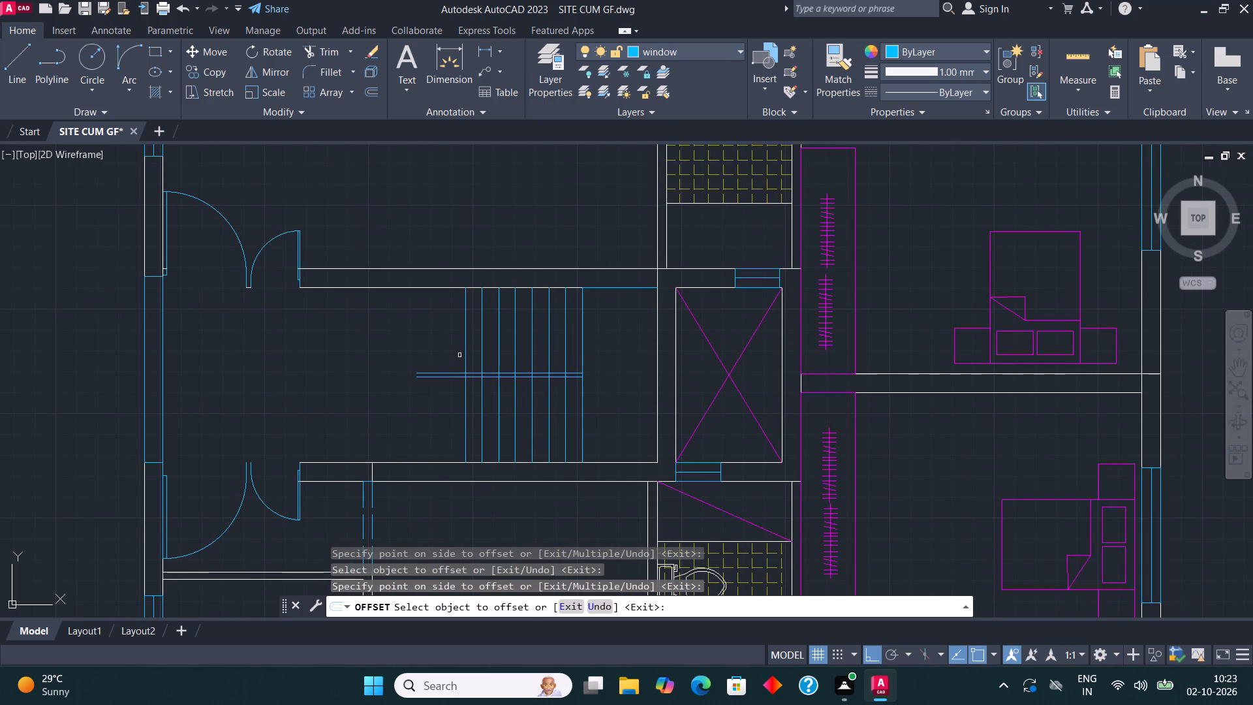
left_click(467, 351)
left_click(433, 323)
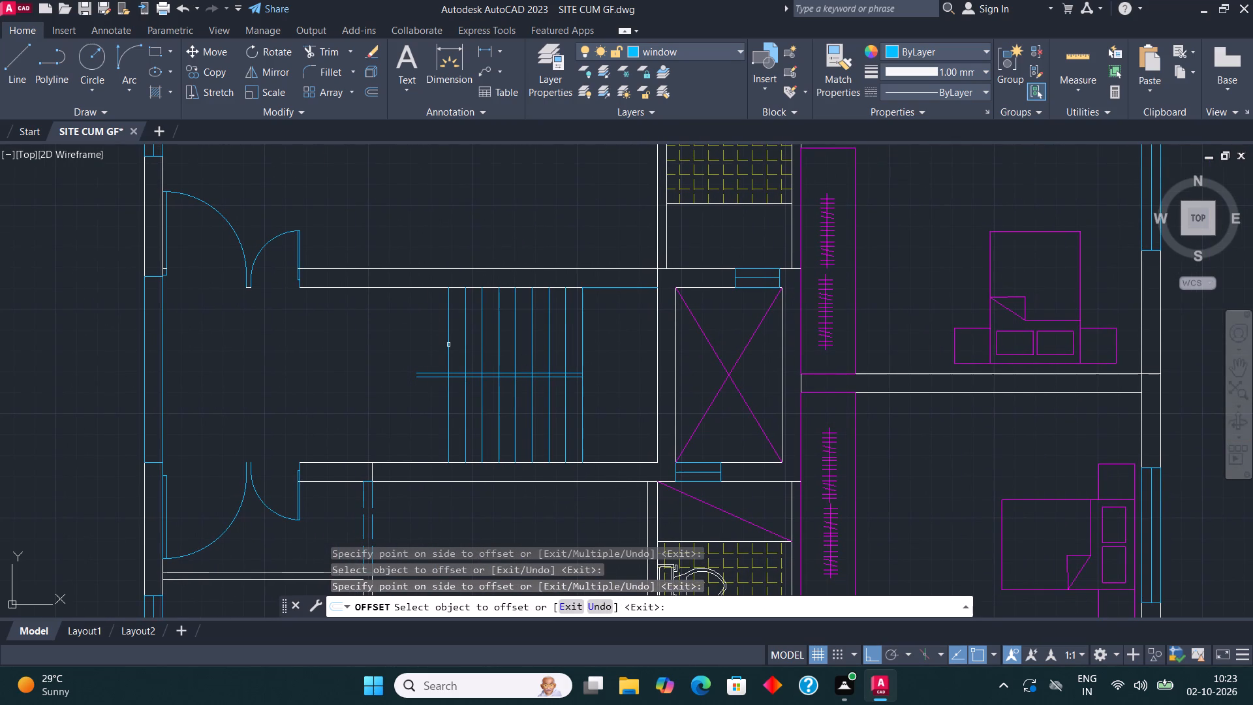
left_click(448, 345)
left_click(411, 326)
left_click(433, 345)
left_click(399, 337)
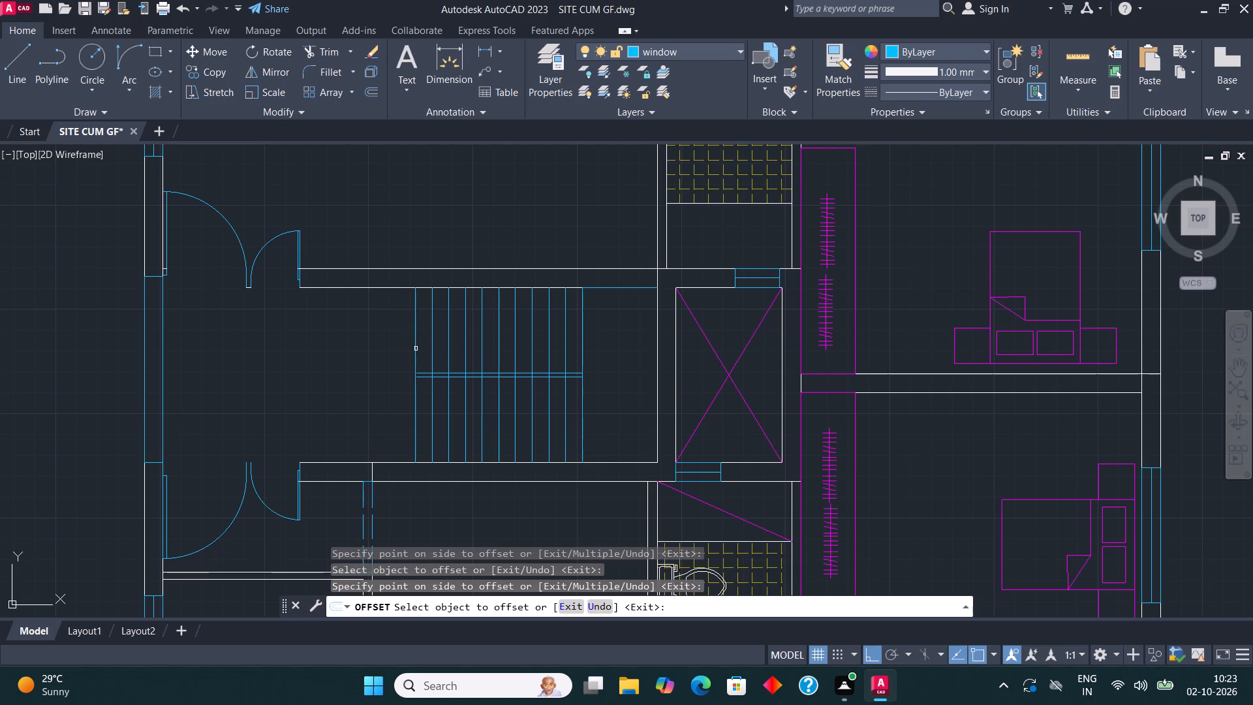
left_click(416, 349)
left_click(393, 337)
Draw short lines continuing both central divider lines west to the westernmost tread line.
scroll(404, 376, "up", 3)
left_click(0, 67)
left_click(5, 55)
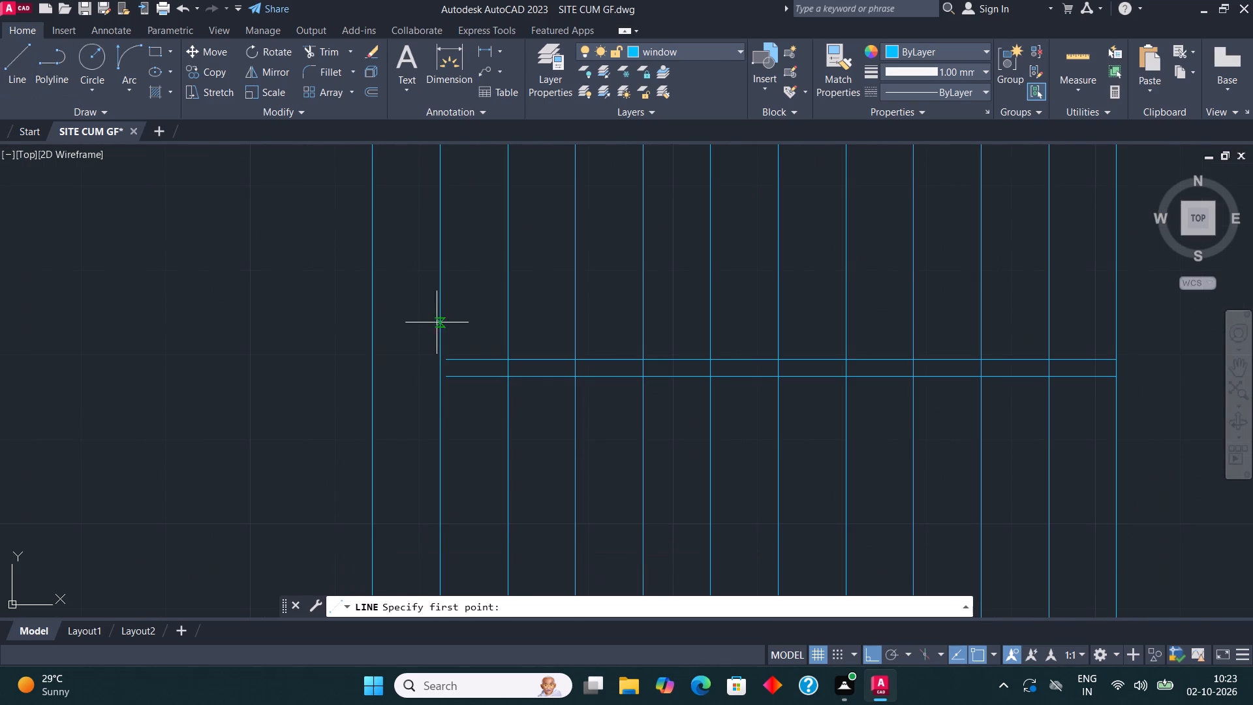
left_click(450, 376)
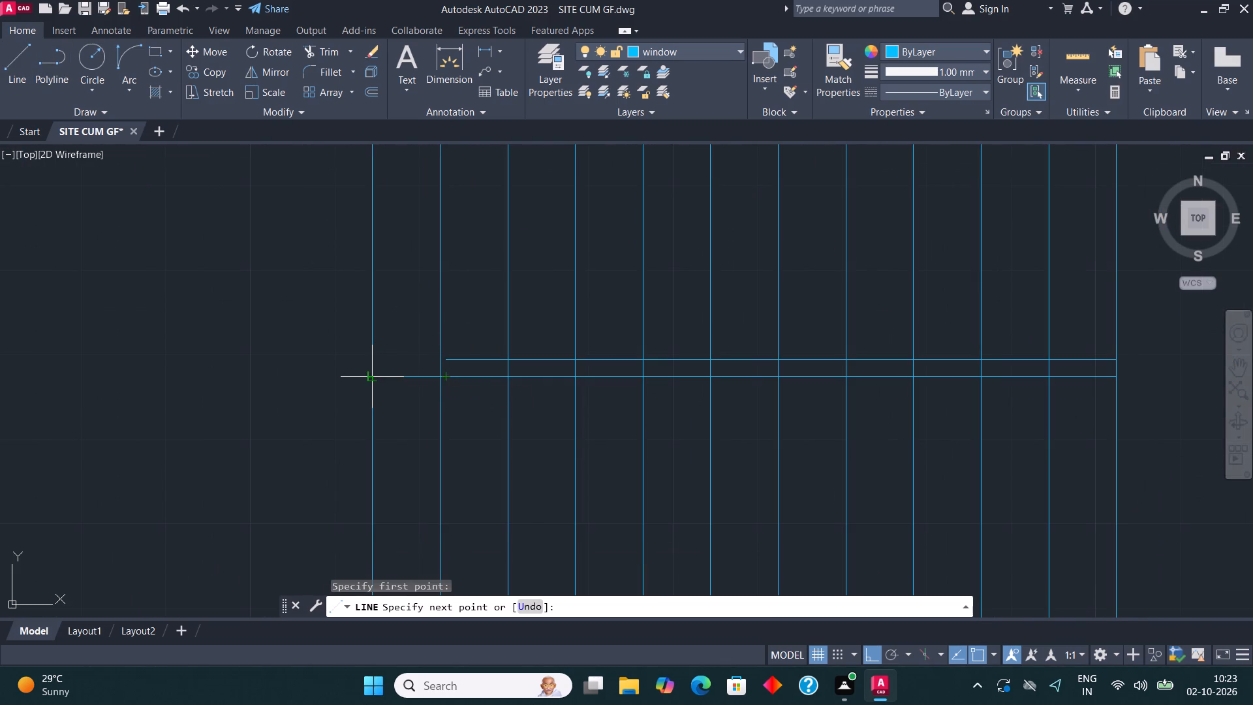
left_click(375, 375)
left_click(27, 52)
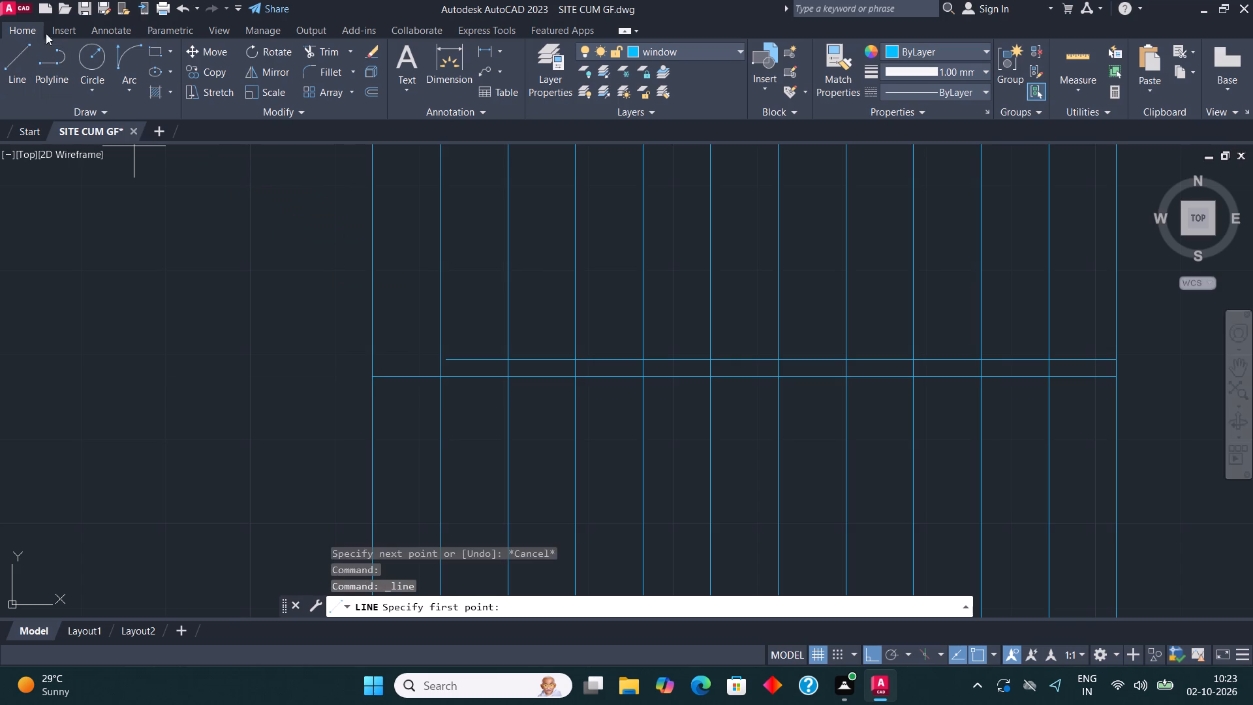
left_click(446, 356)
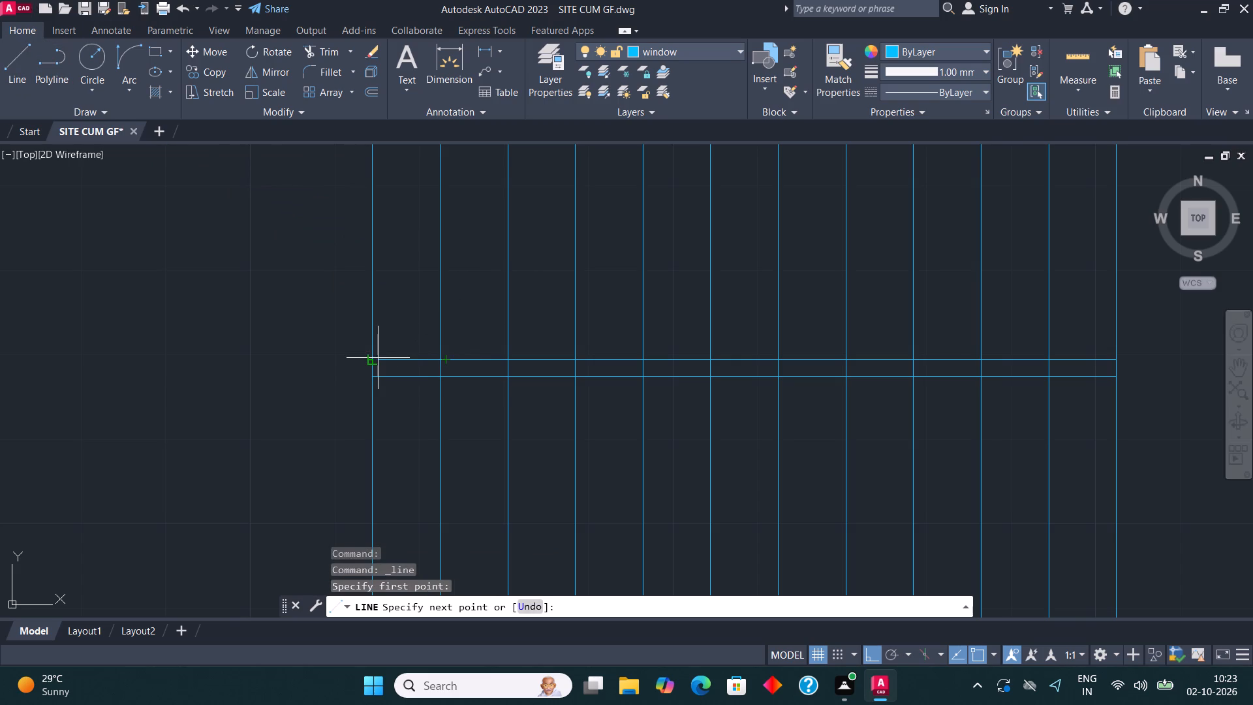
left_click(378, 358)
key("Escape")
Dismiss the incoming message notification.
scroll(377, 315, "down", 3)
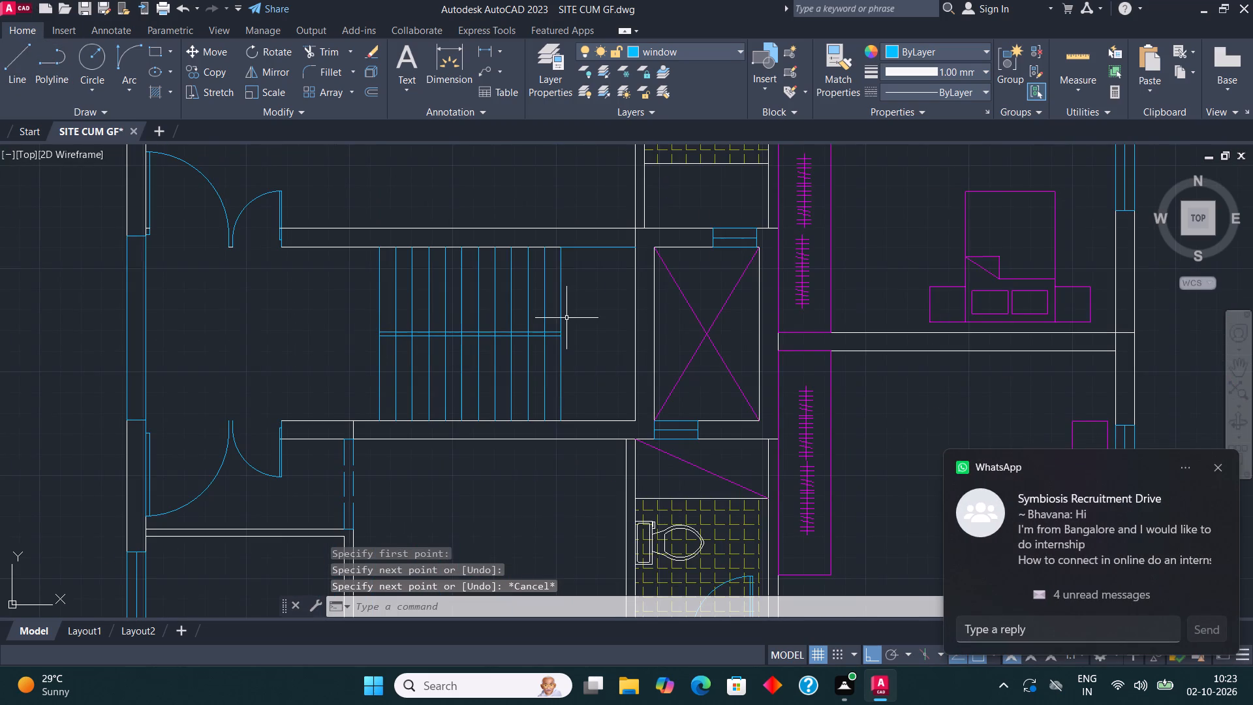
middle_click_drag(554, 324, 486, 336)
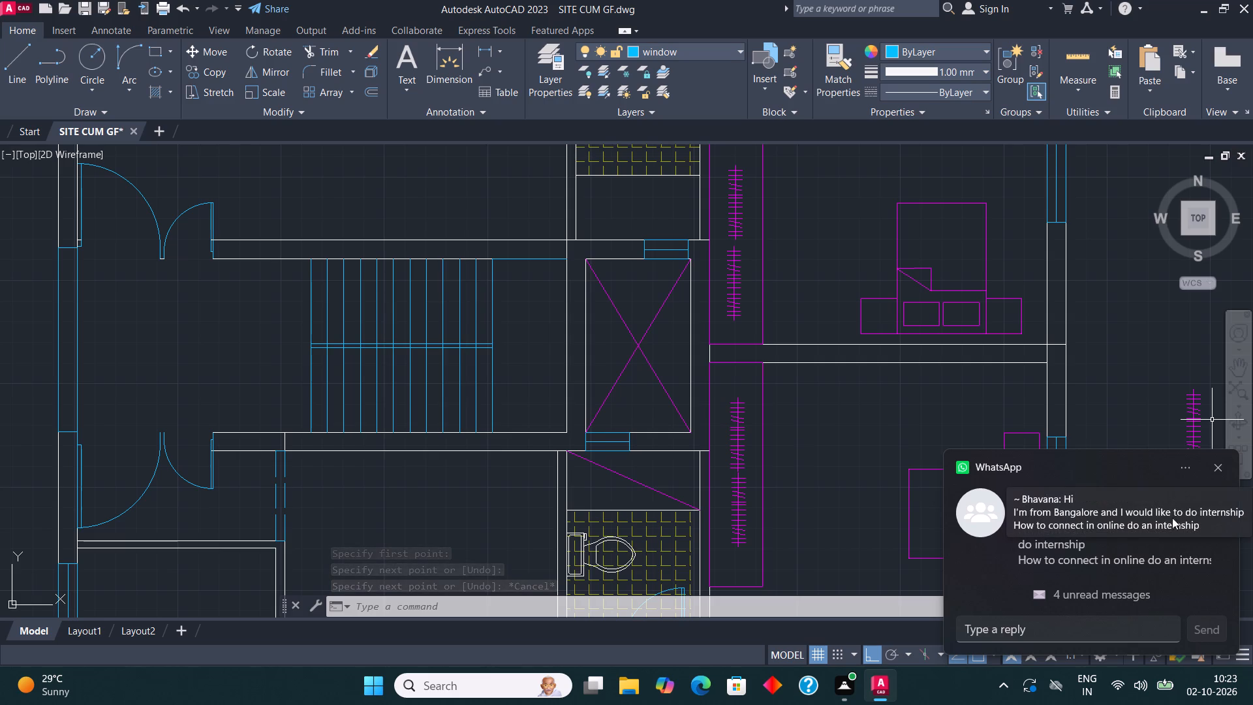
left_click(1217, 466)
On layer fur, draw the stair direction line from the westernmost tread east along the south flight, about 3'-5" north, and about 4'-2" west.
middle_click_drag(319, 328, 419, 383)
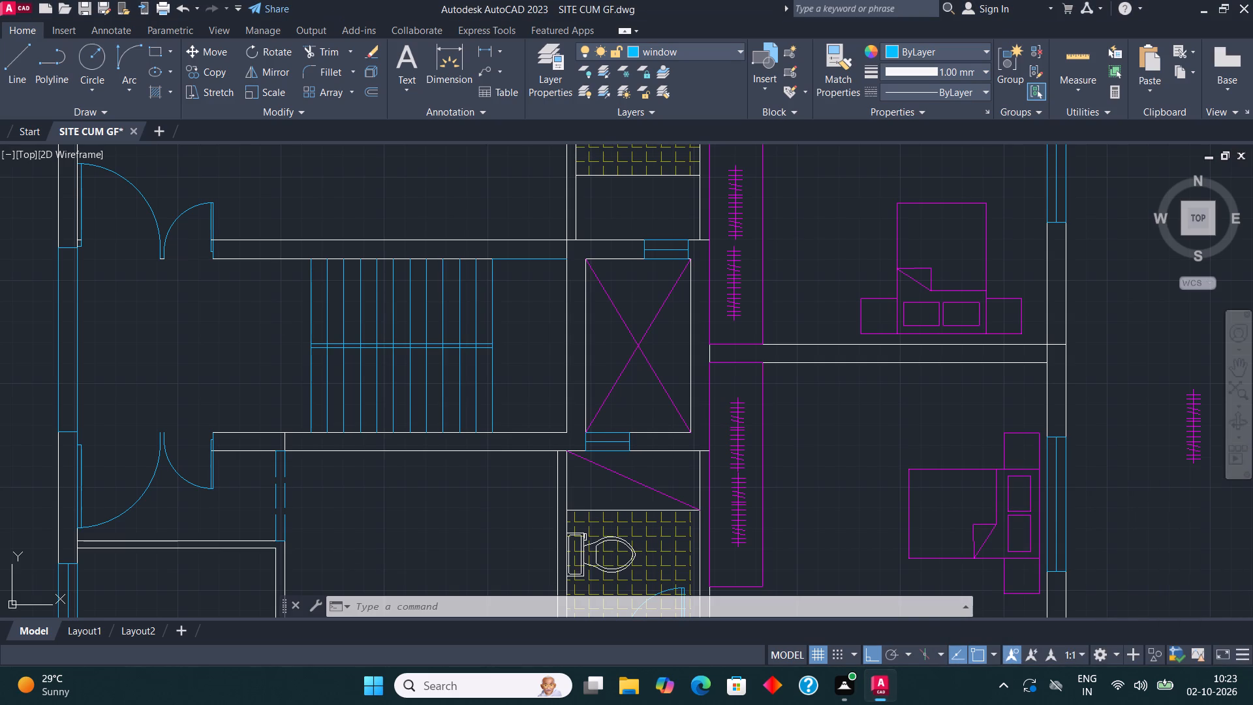
middle_click_drag(419, 383, 455, 435)
middle_click_drag(392, 413, 453, 420)
scroll(521, 419, "up", 1)
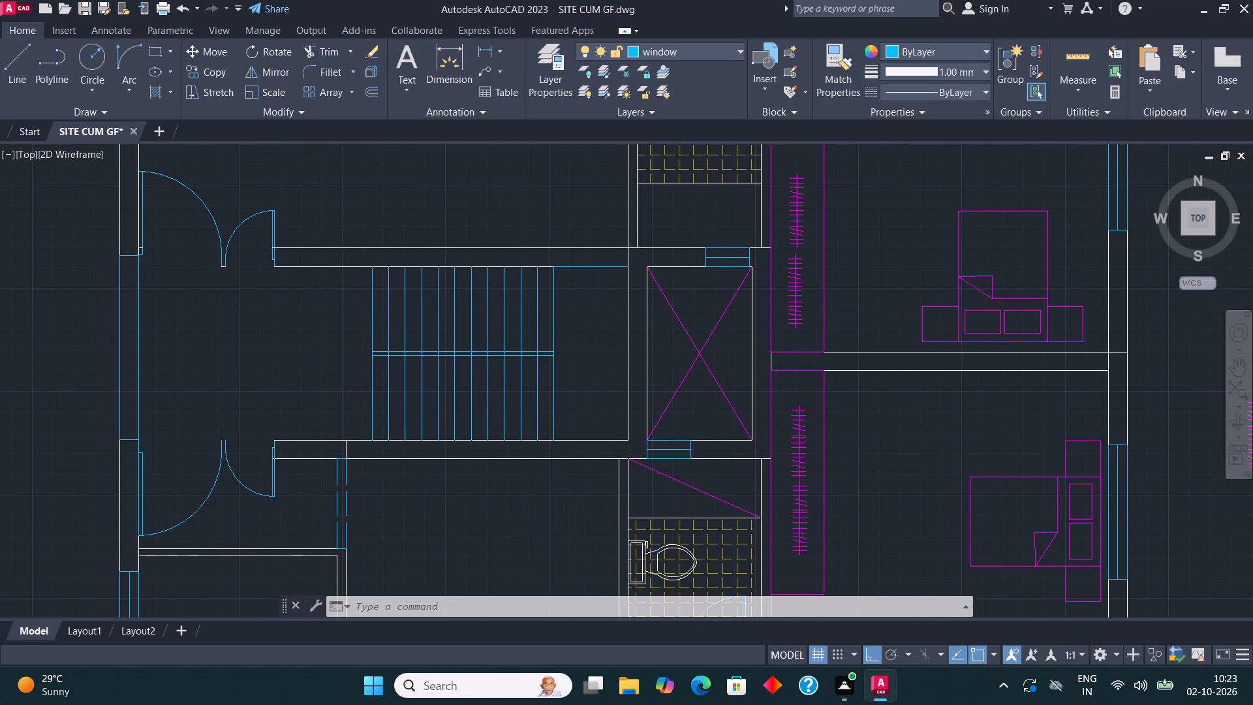
scroll(521, 419, "up", 1)
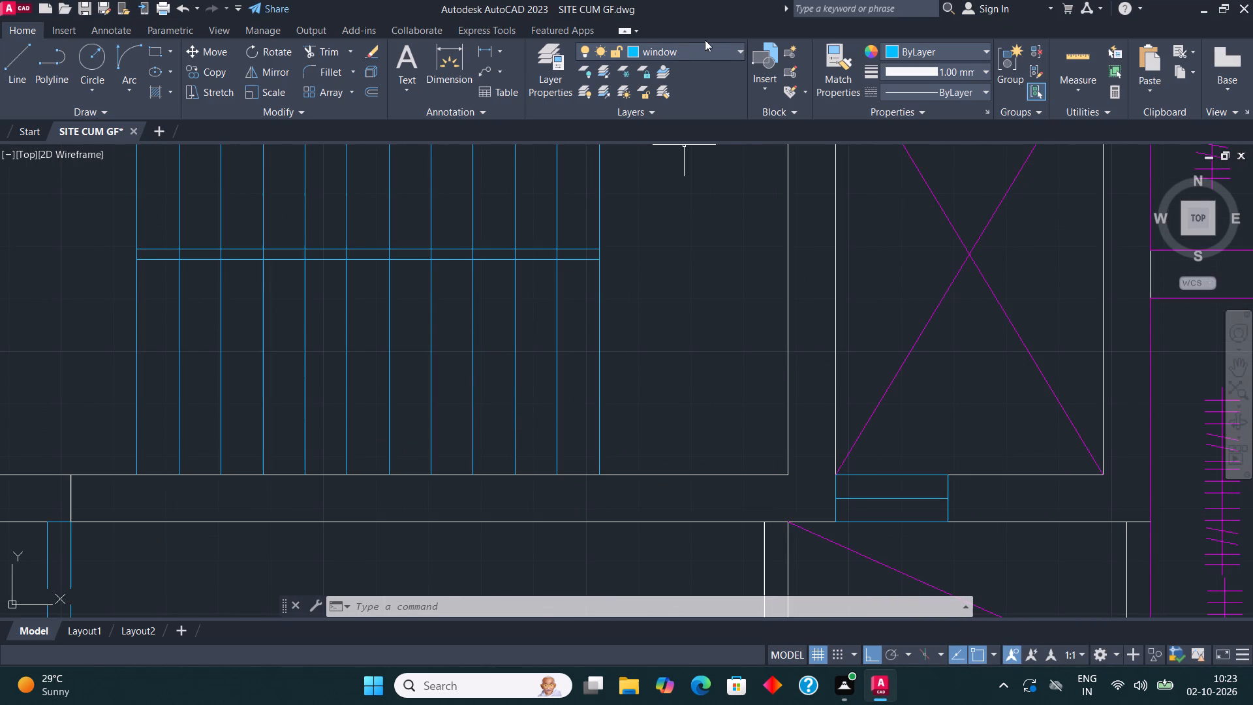
left_click(687, 44)
left_click(657, 111)
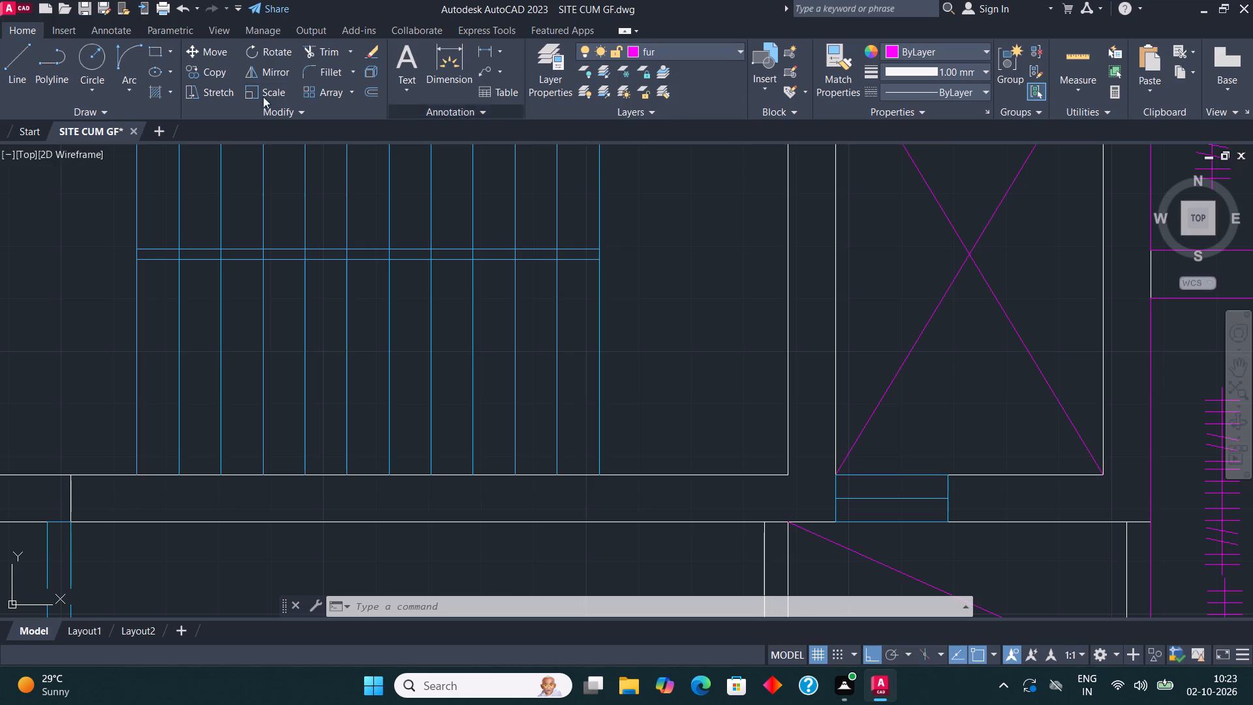
left_click(8, 54)
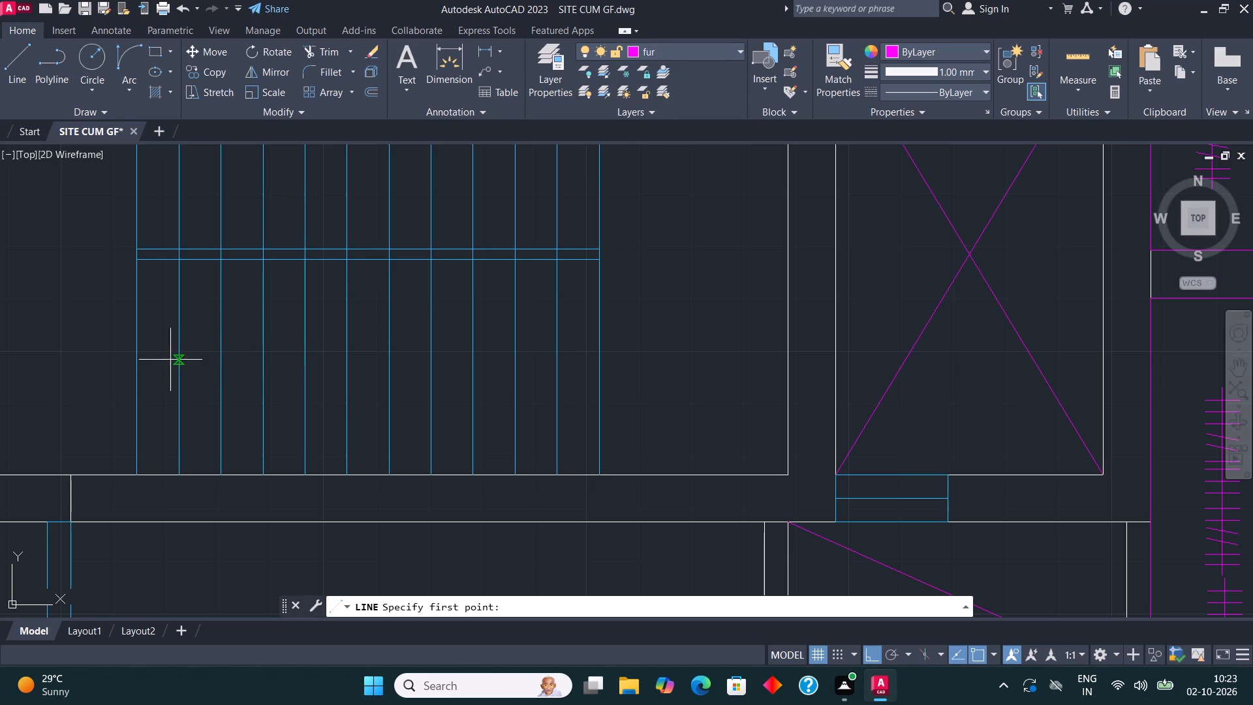
left_click(136, 353)
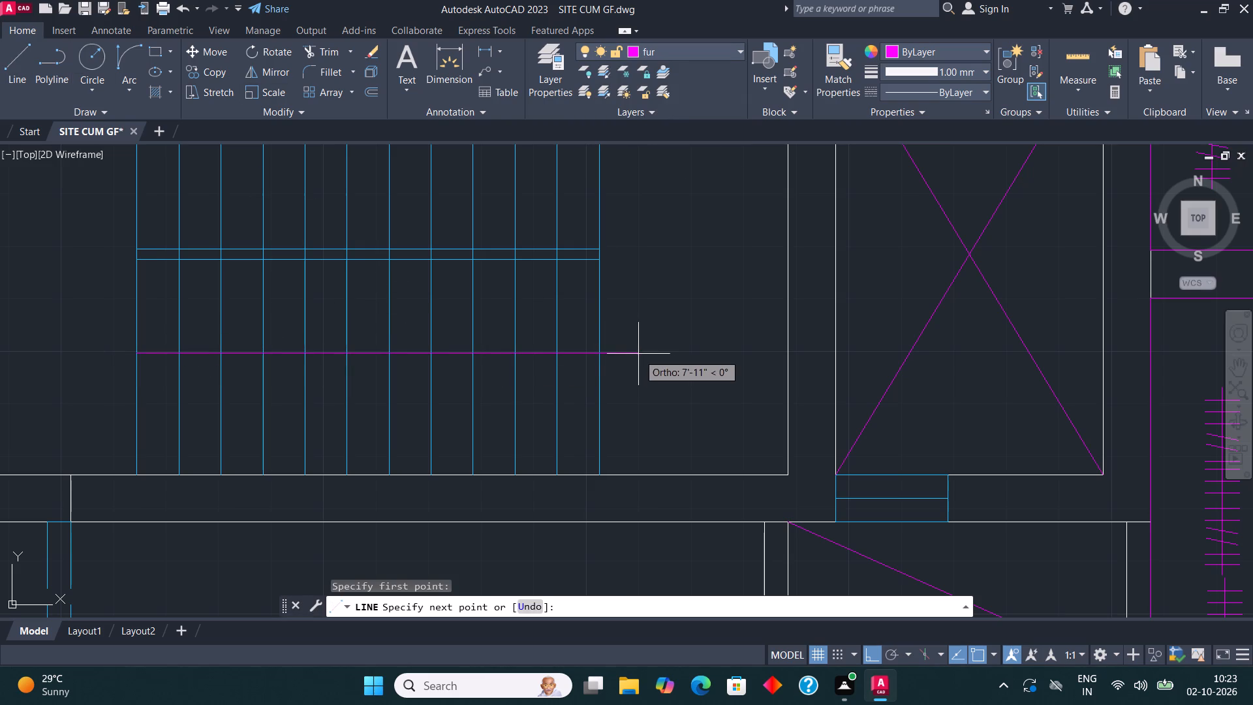
middle_click_drag(648, 358, 645, 439)
left_click(702, 437)
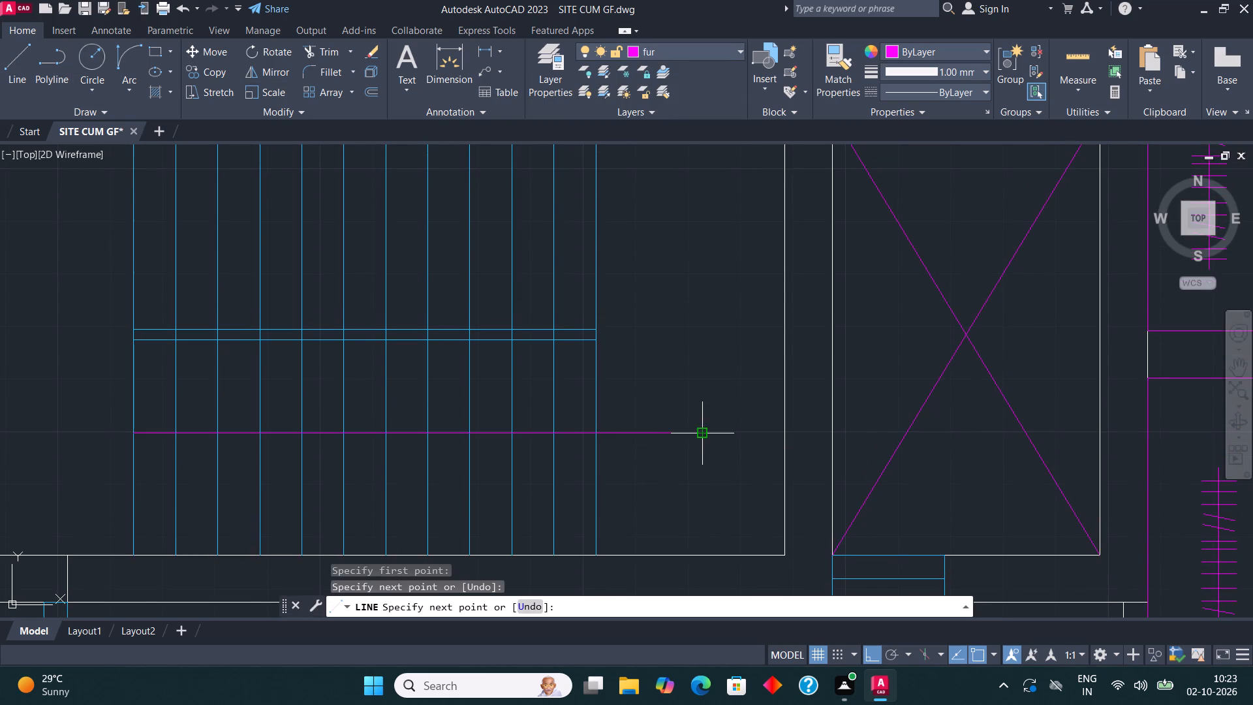
middle_click_drag(701, 274, 694, 387)
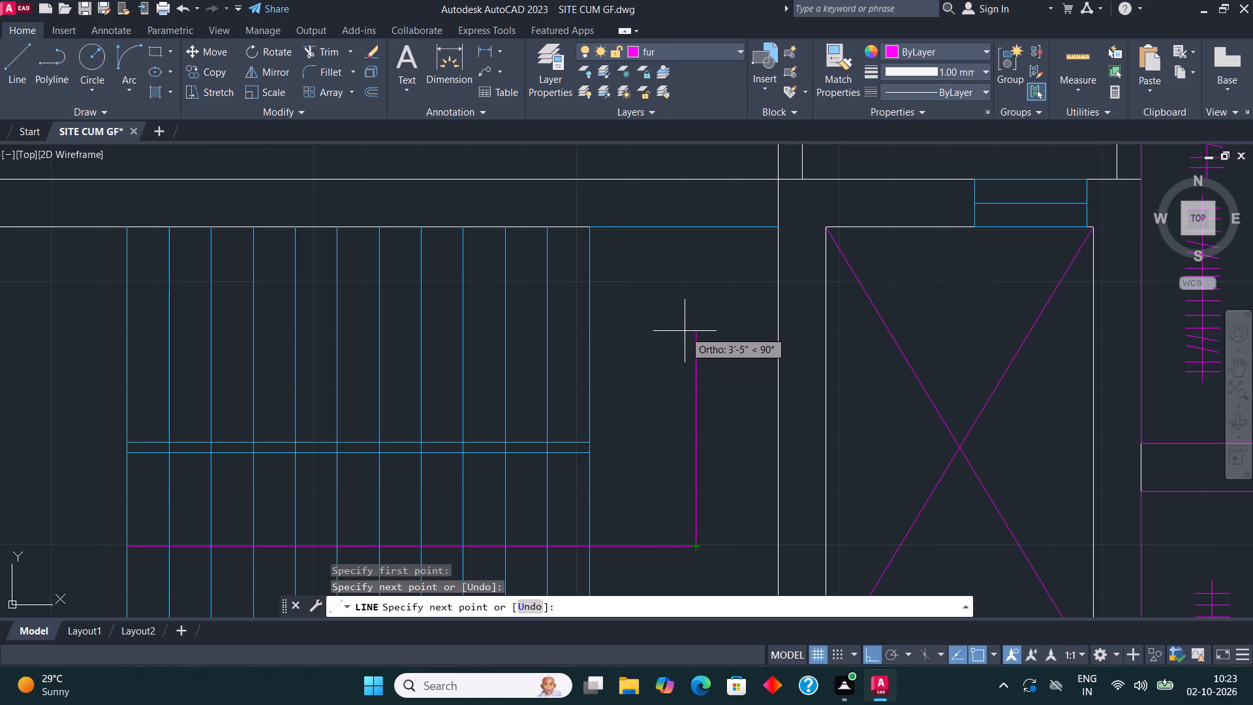
left_click(684, 328)
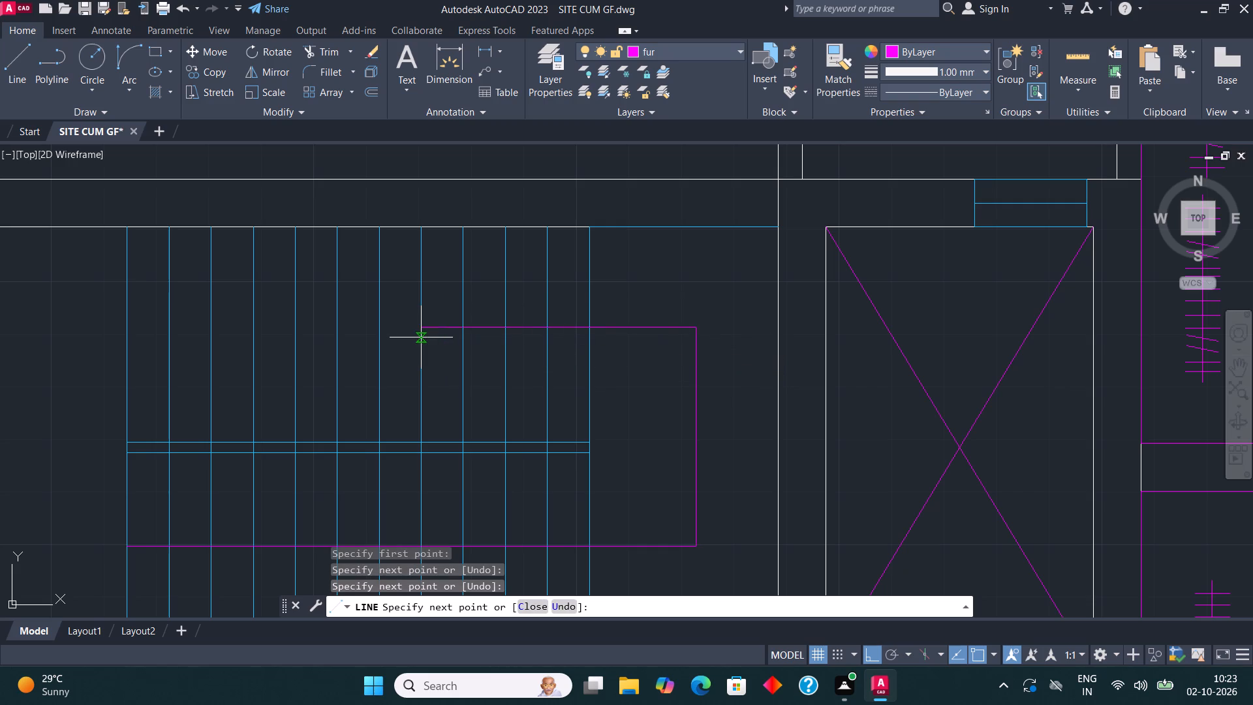
left_click(421, 337)
key("ctrl+z")
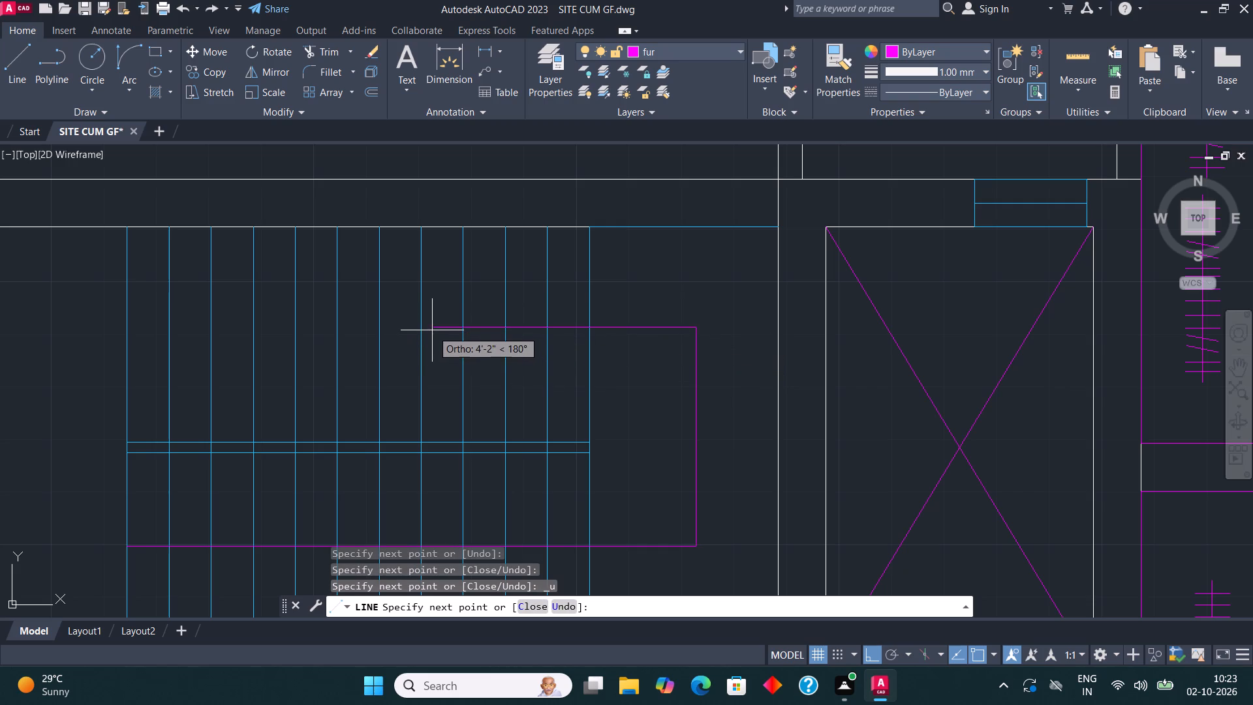
left_click(430, 329)
key("Escape")
Draw a slanted arrowhead line from the south flight's direction line at the eighth tread from the west, northwest to the adjacent tread line.
middle_click_drag(476, 340, 525, 352)
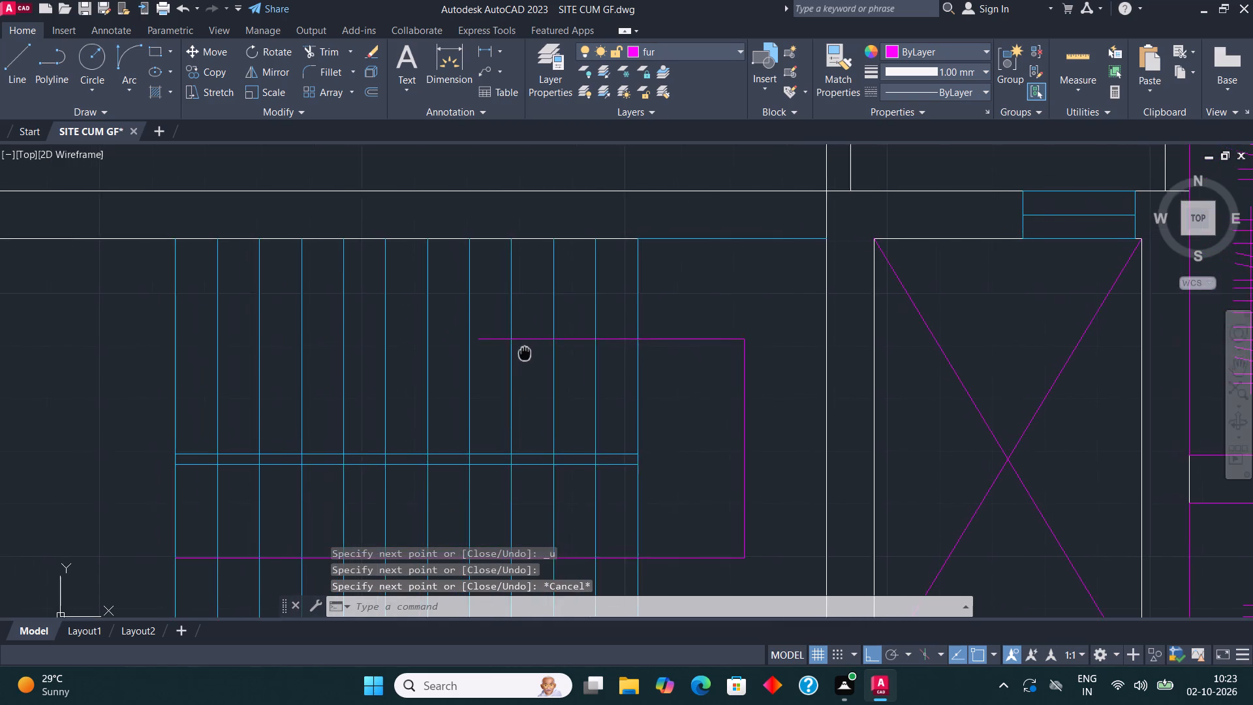
middle_click_drag(525, 352, 550, 301)
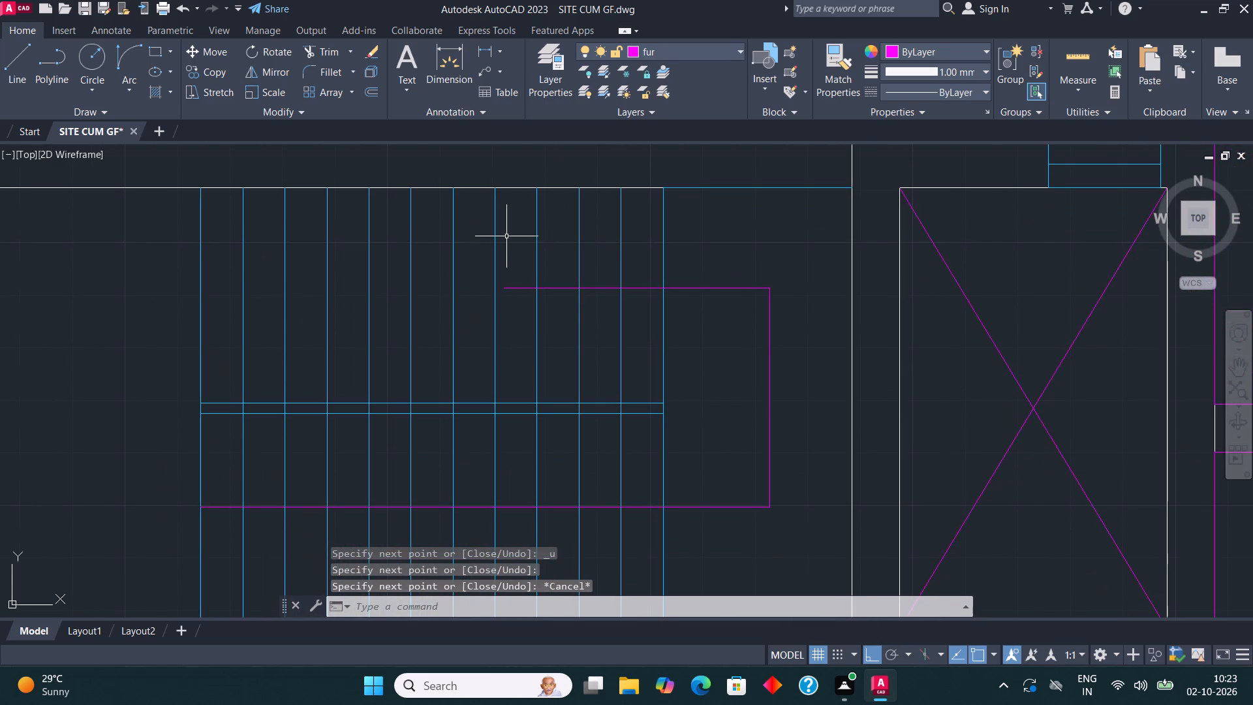
scroll(456, 361, "down", 1)
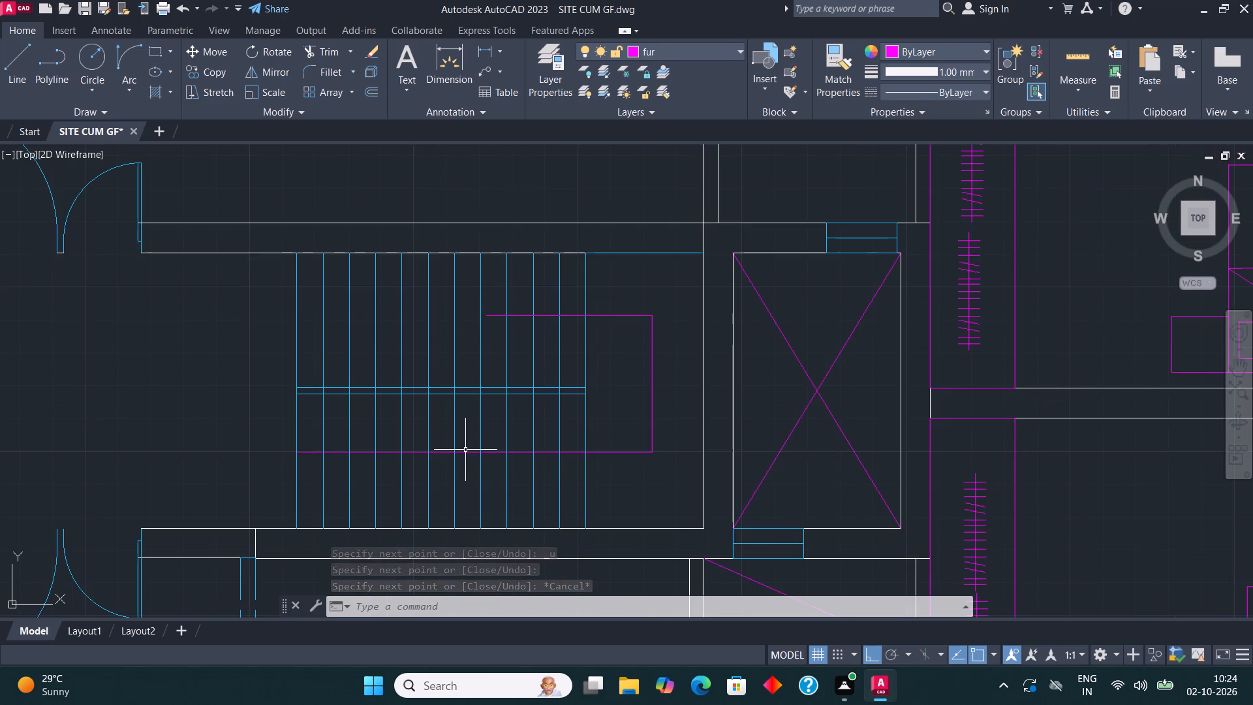
scroll(465, 451, "up", 2)
left_click(22, 50)
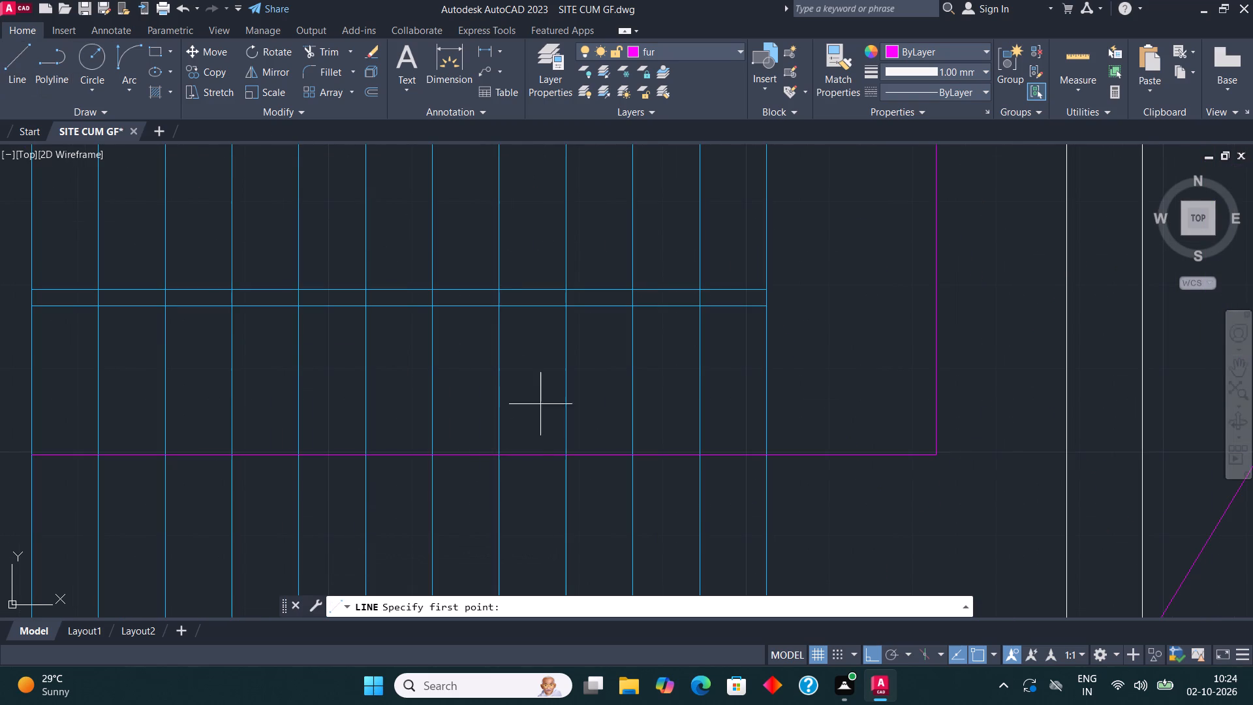
left_click(497, 456)
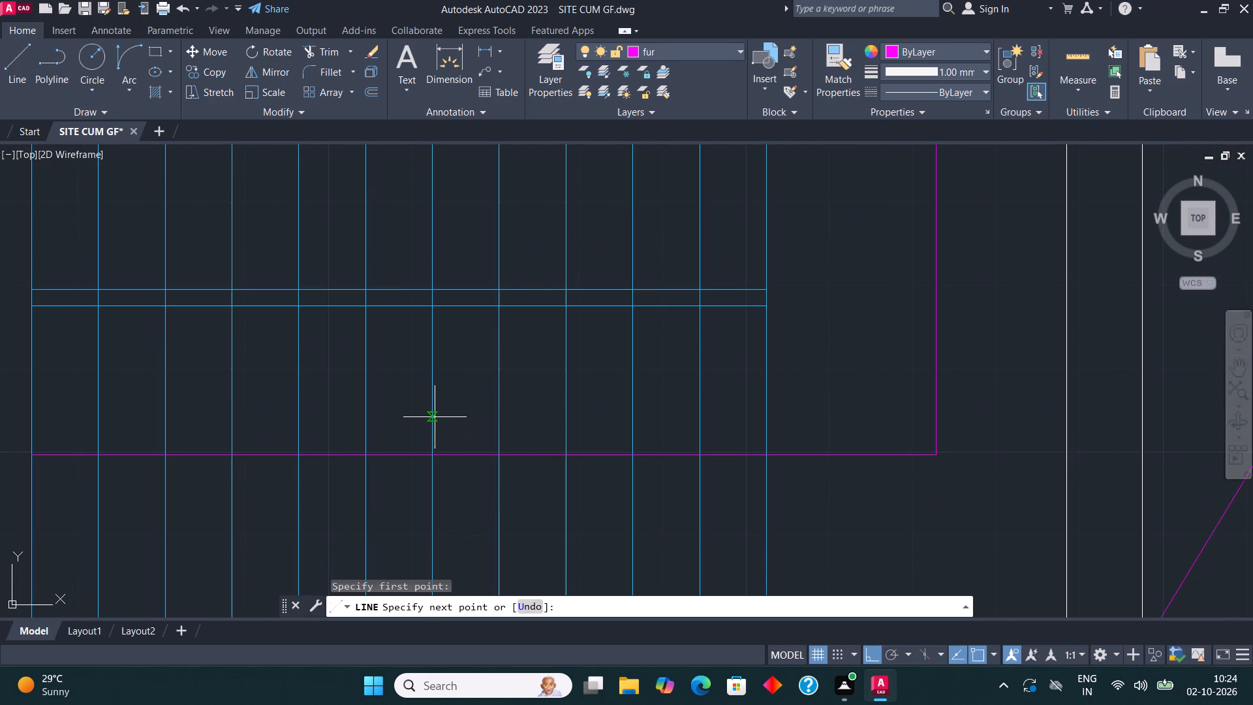
left_click(435, 418)
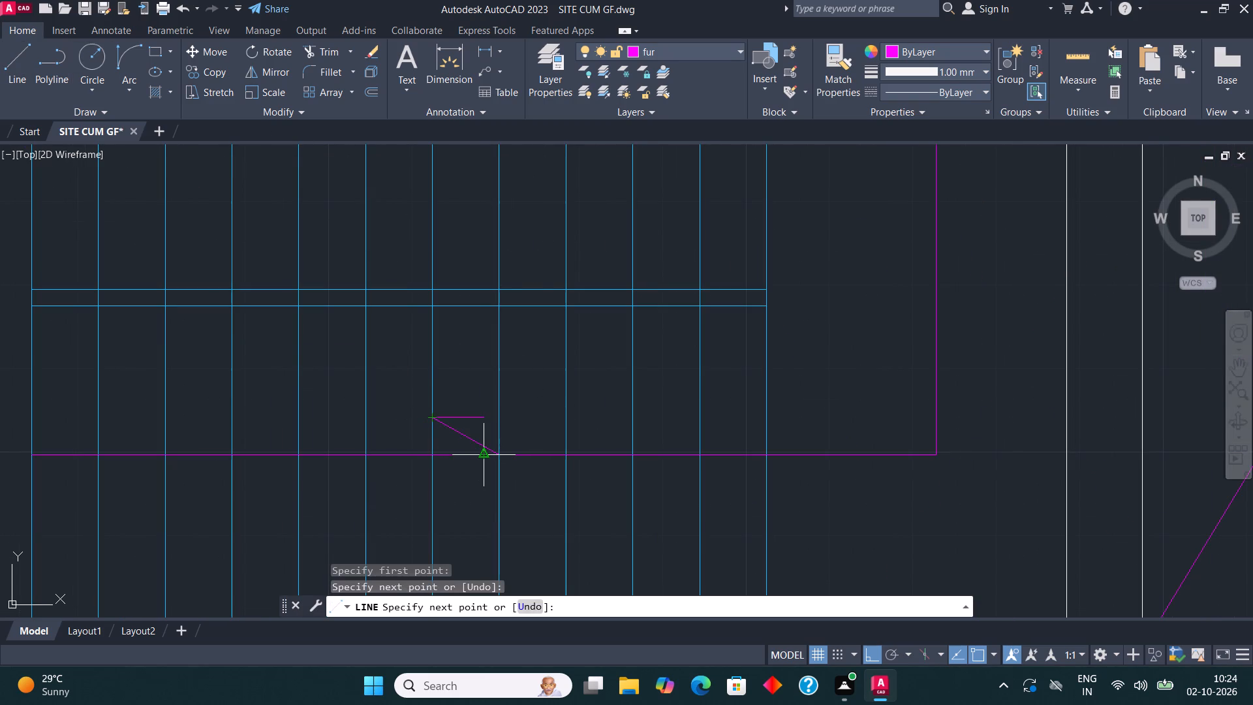
key("Escape")
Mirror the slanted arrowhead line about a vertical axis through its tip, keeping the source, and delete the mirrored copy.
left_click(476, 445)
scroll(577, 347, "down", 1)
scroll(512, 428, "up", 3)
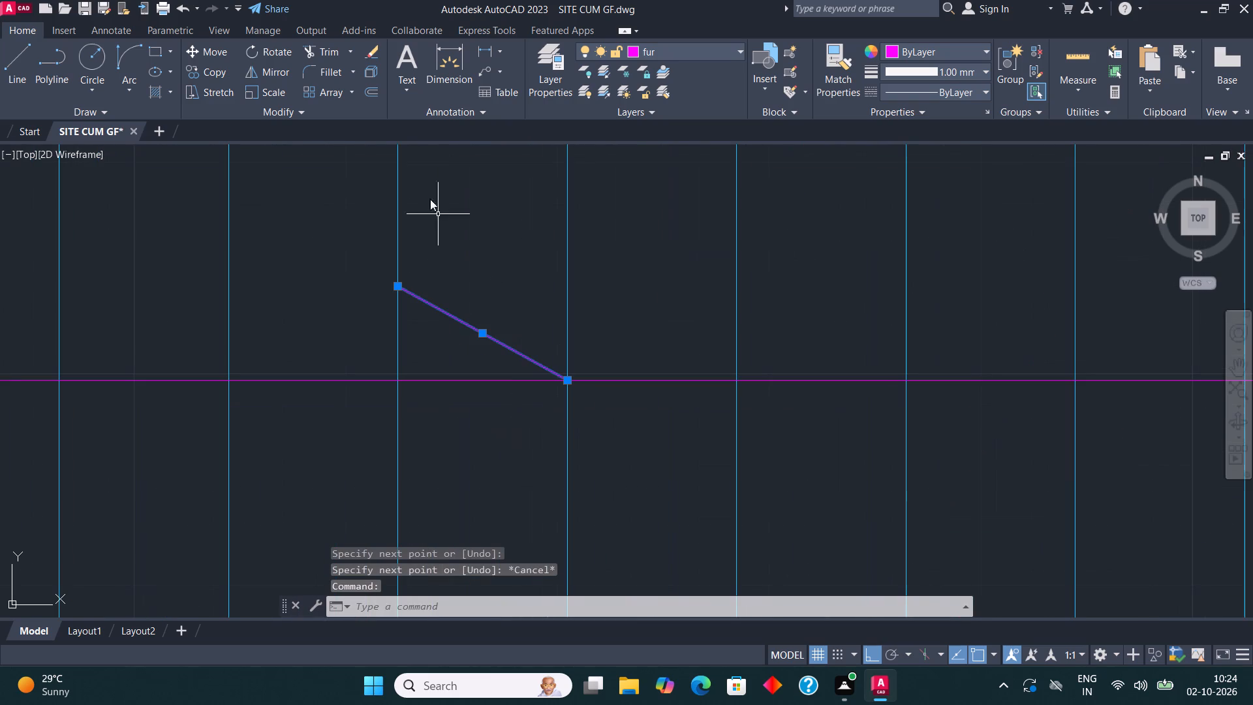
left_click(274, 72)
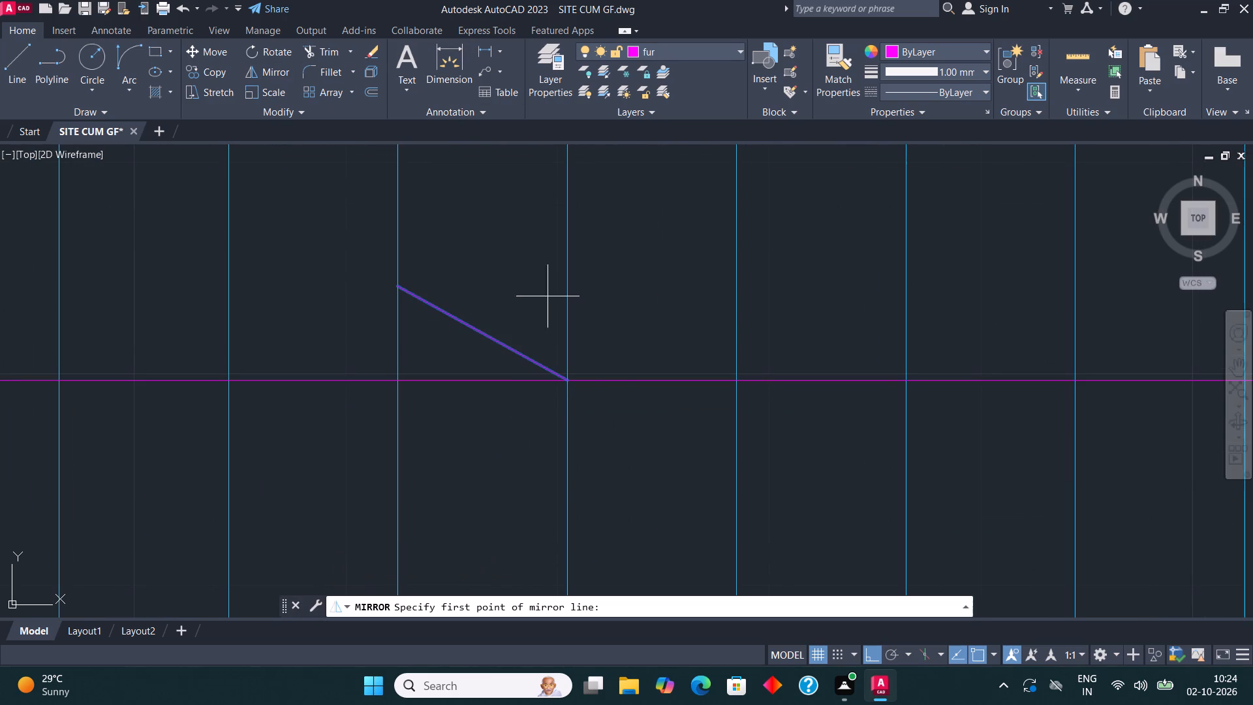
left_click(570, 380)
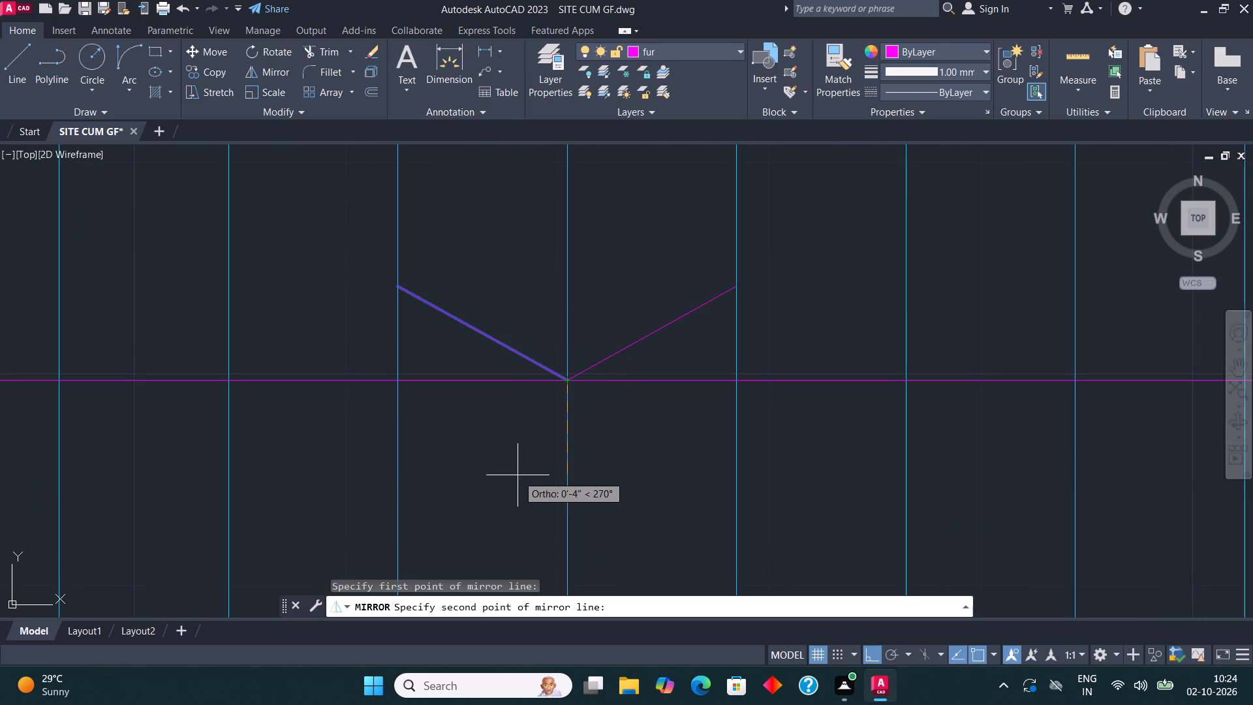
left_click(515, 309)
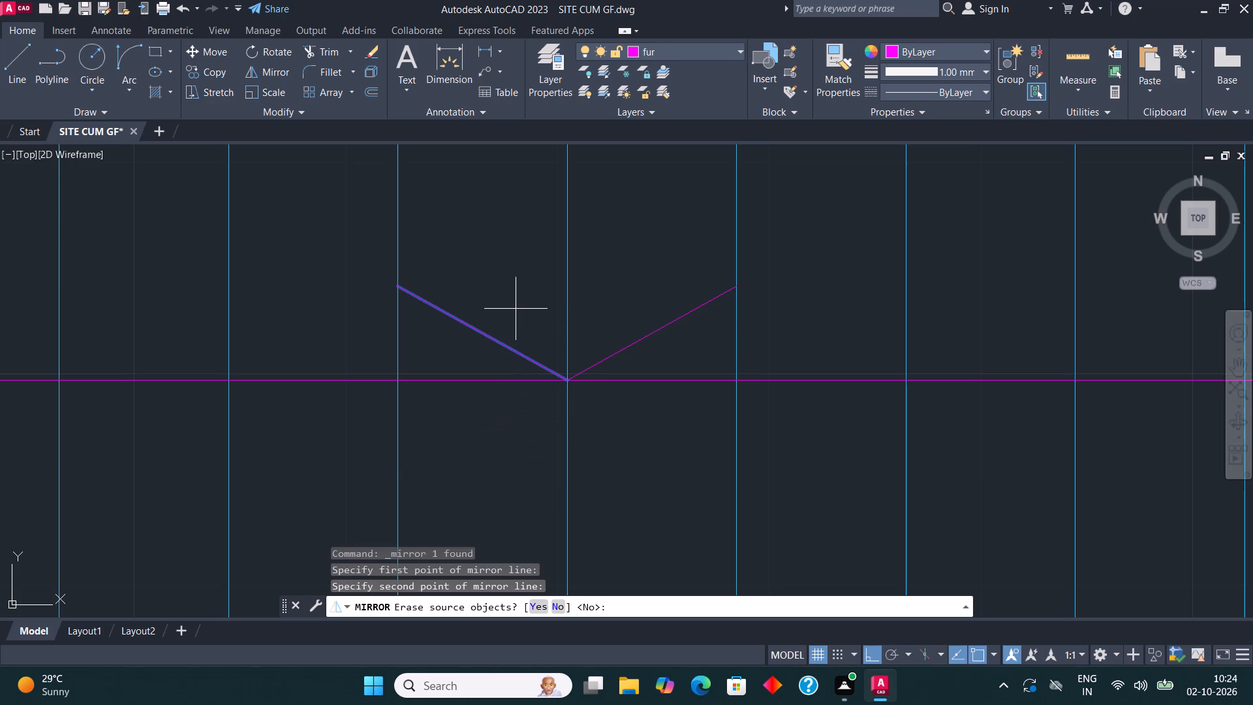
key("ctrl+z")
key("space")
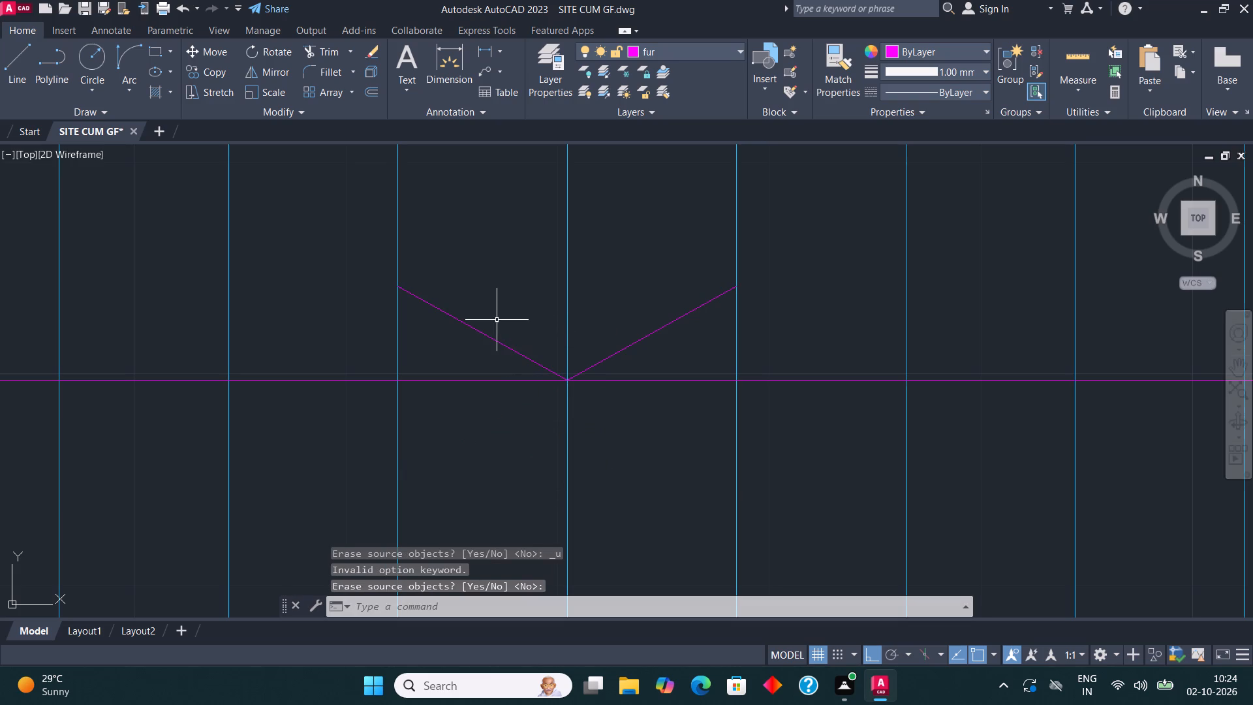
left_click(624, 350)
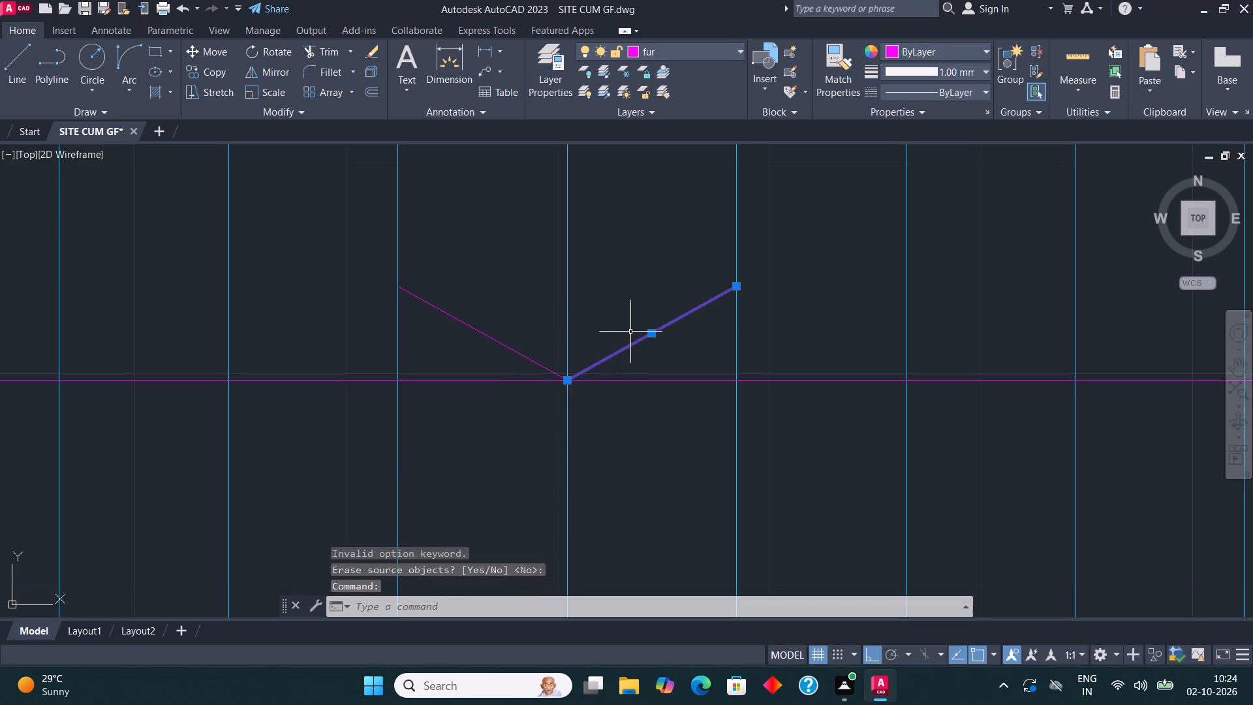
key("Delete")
Mirror the slanted arrowhead line about the south flight's direction line, keeping the source, to form an east-pointing arrowhead.
left_click(482, 332)
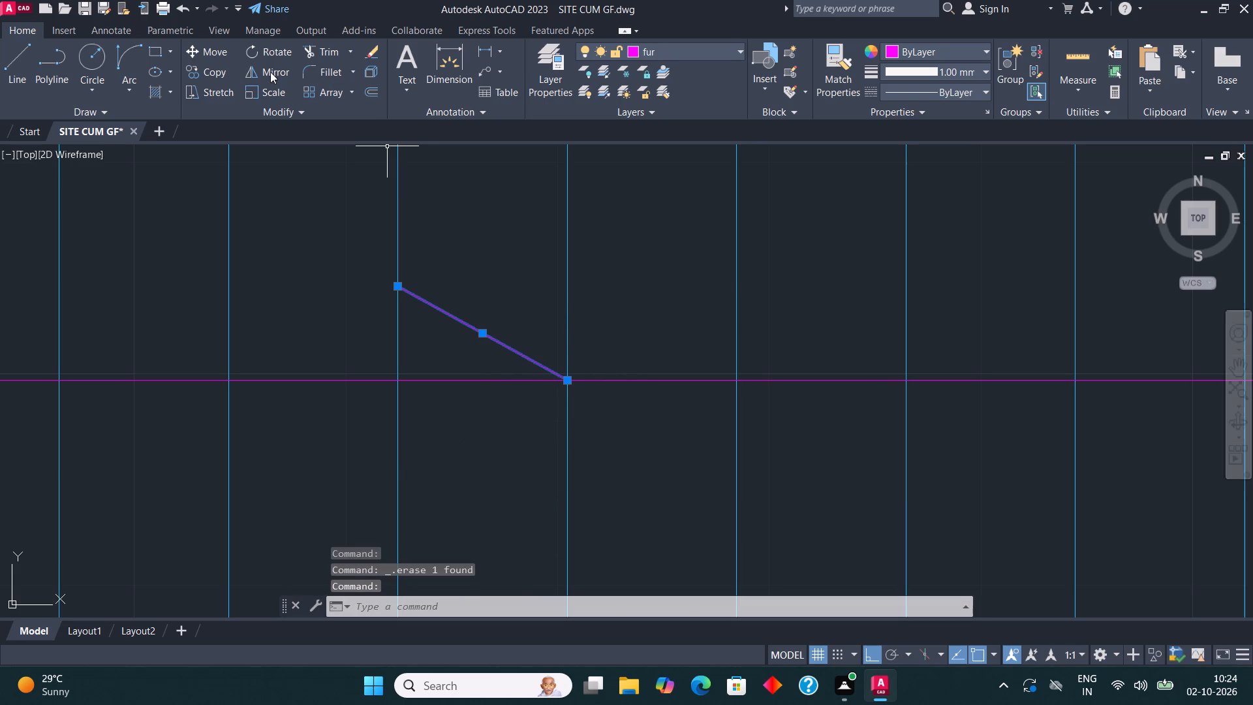
left_click(269, 72)
left_click(568, 383)
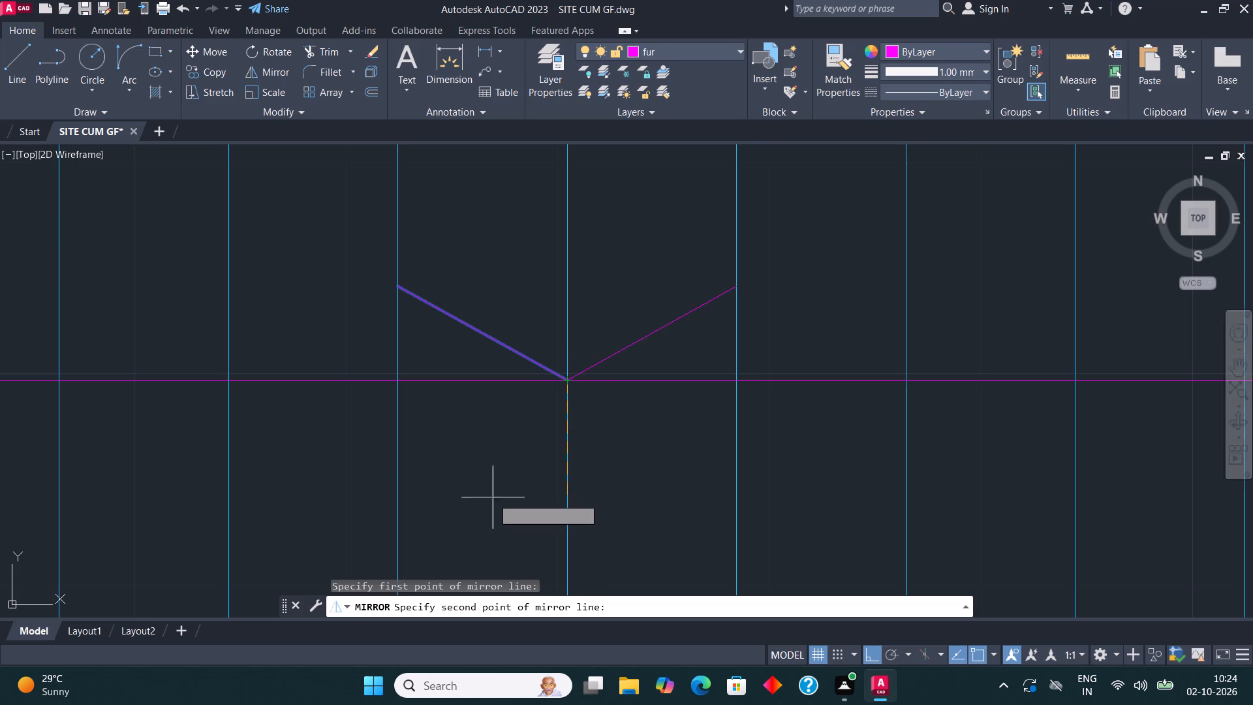
left_click(458, 421)
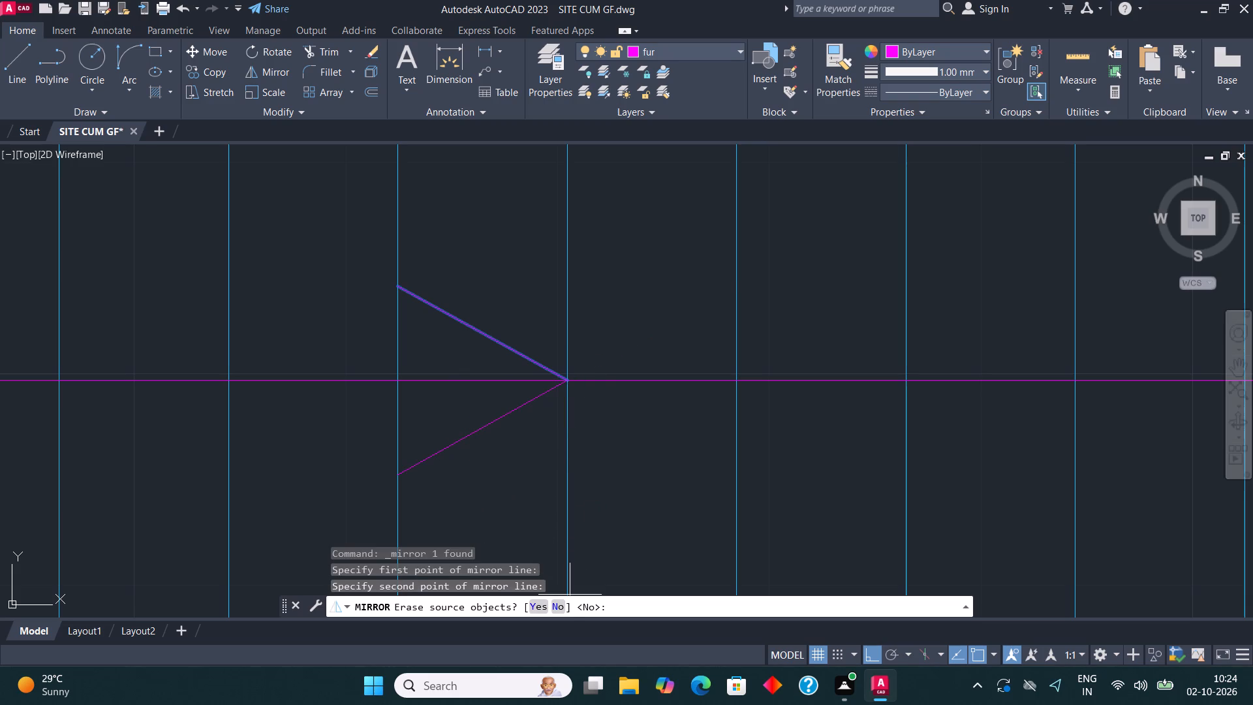
left_click(555, 606)
Draw a wide rectangular furniture outline in the room north of the staircase, just inside its south wall.
middle_click_drag(509, 374, 519, 396)
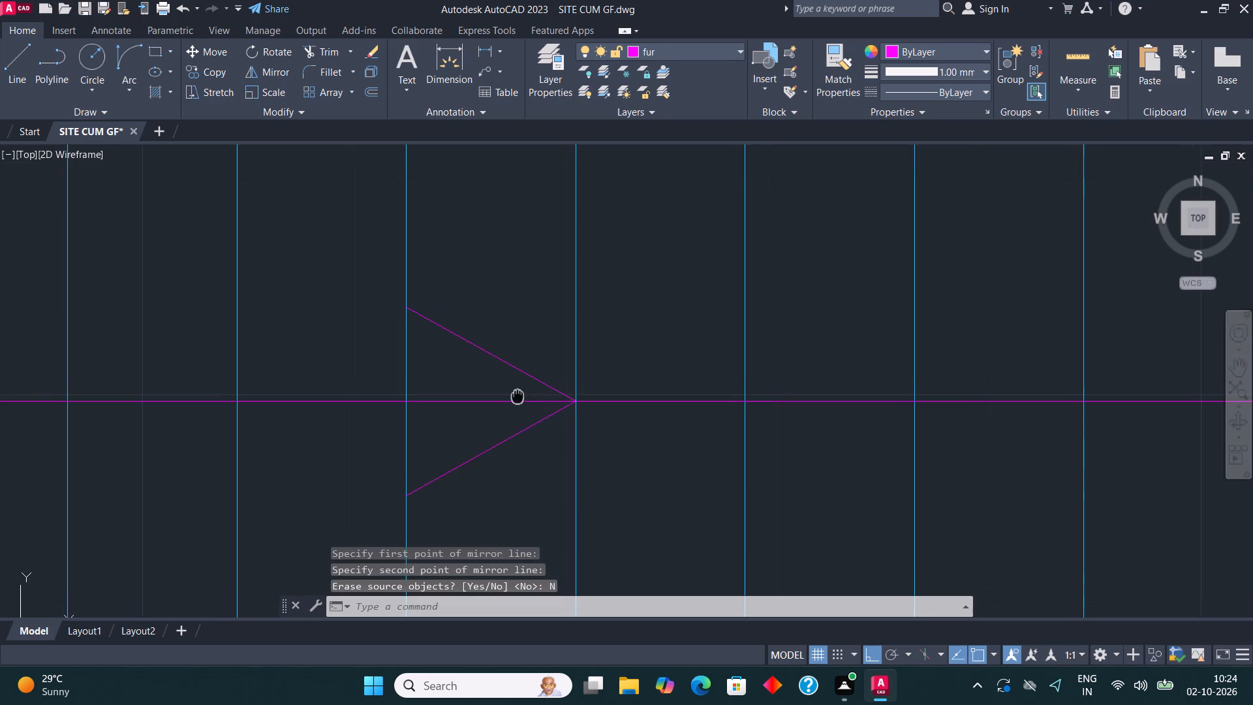
middle_click_drag(519, 396, 519, 397)
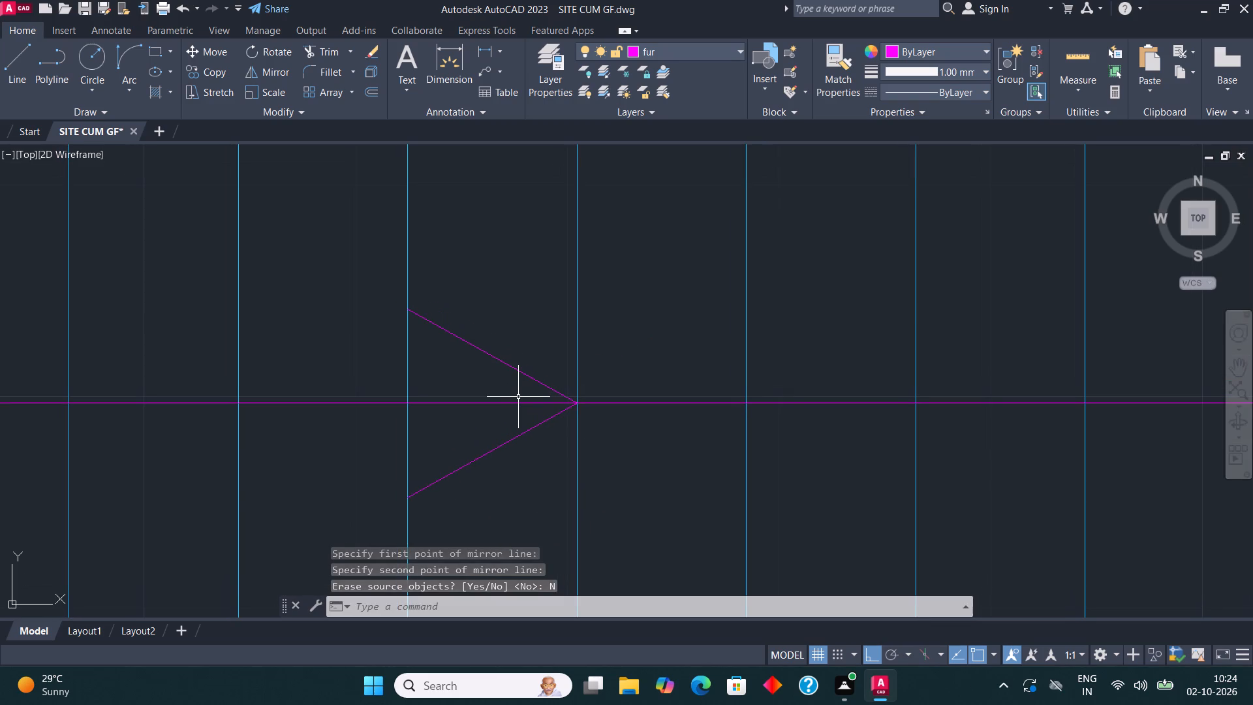
scroll(514, 420, "down", 2)
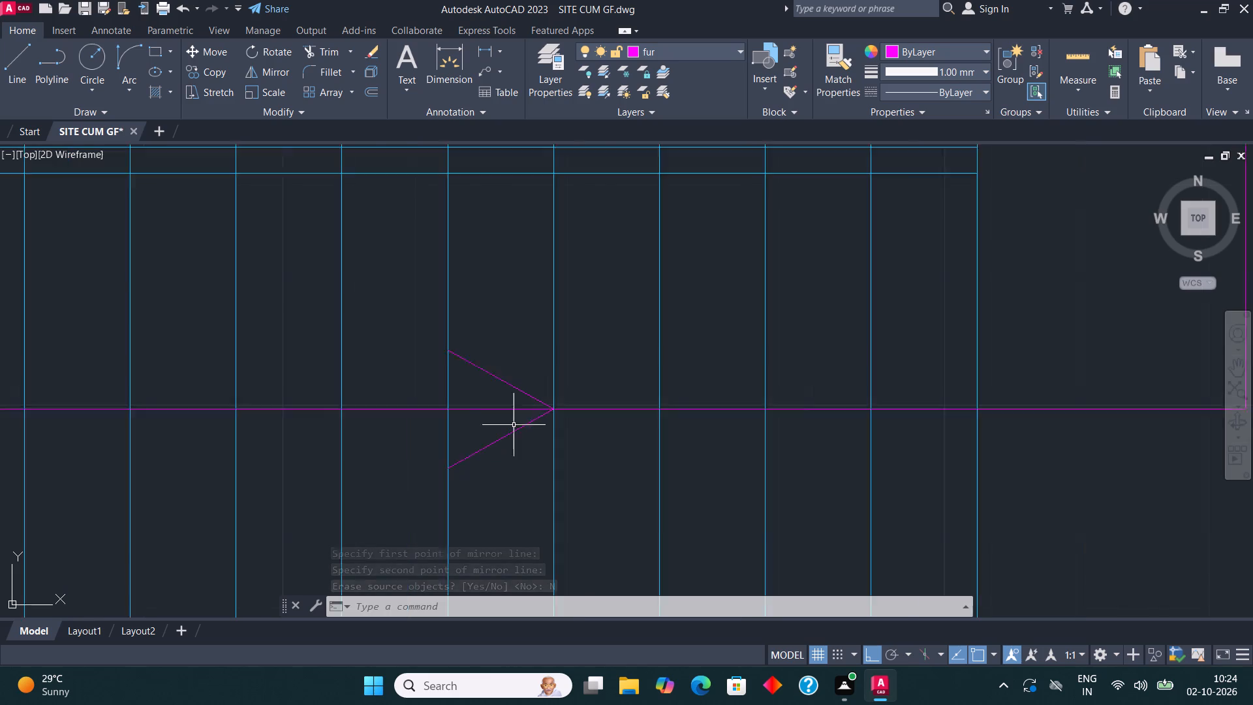
scroll(514, 426, "down", 4)
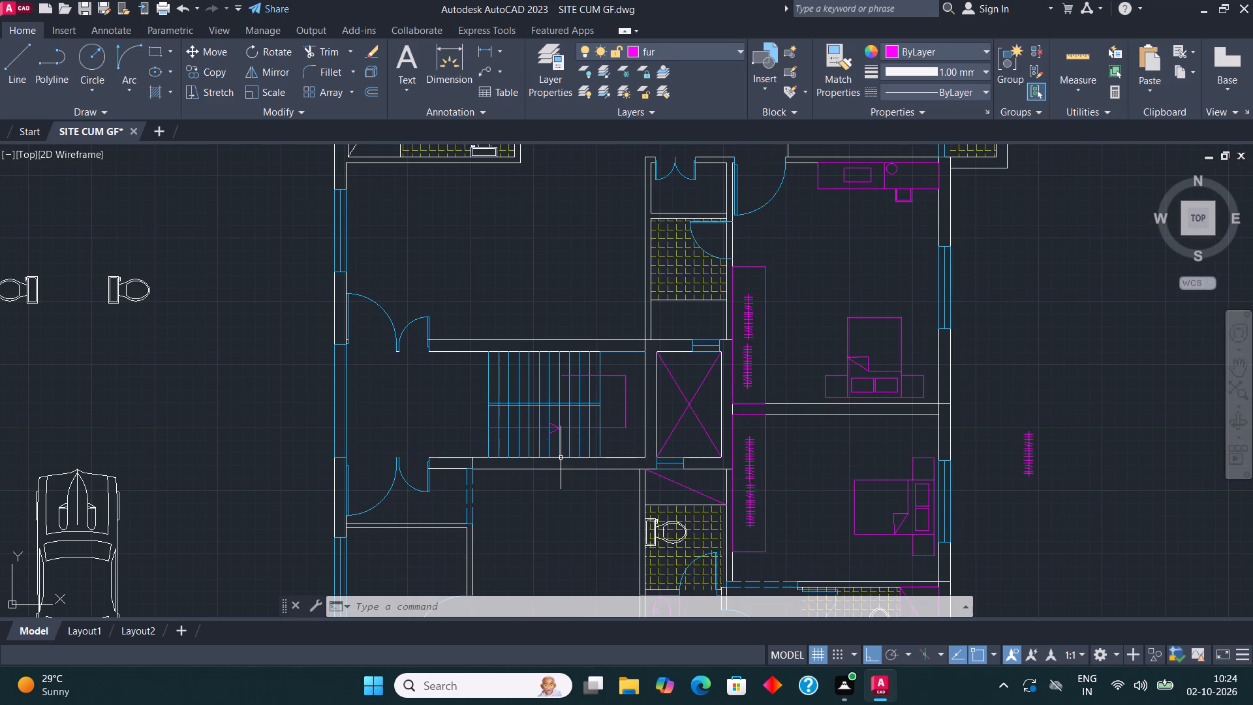
middle_click_drag(625, 390, 546, 463)
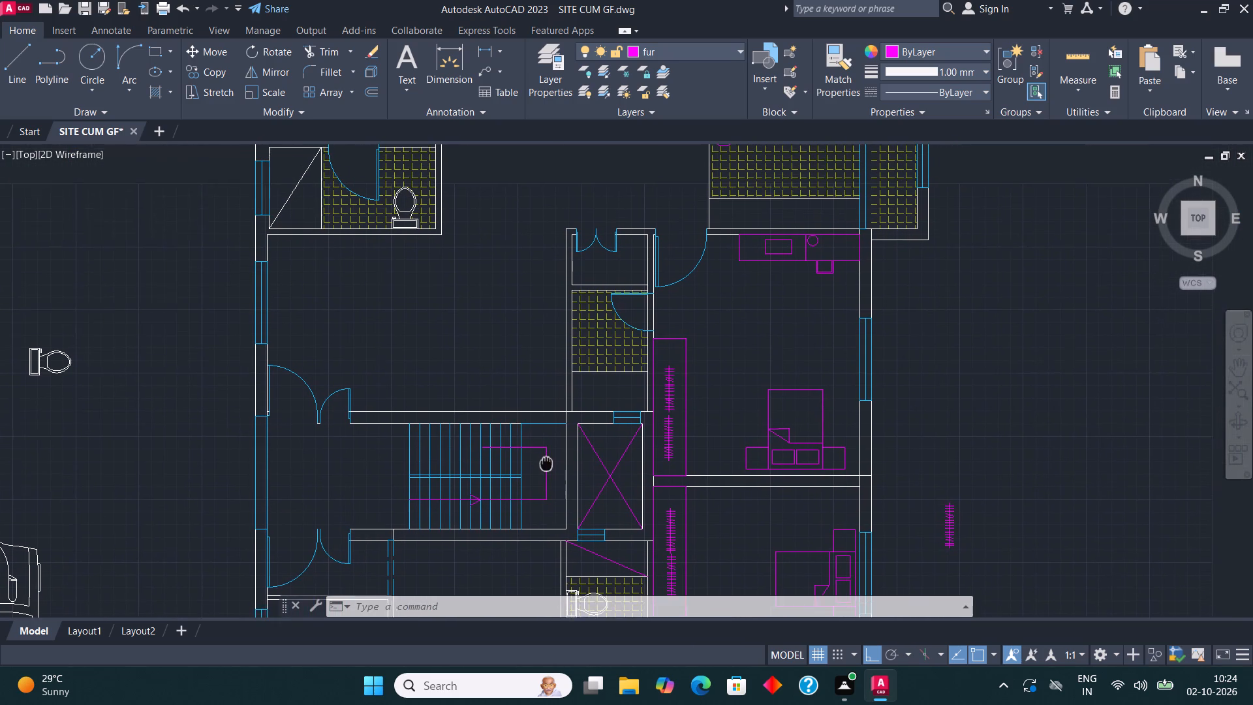
middle_click_drag(546, 463, 549, 467)
middle_click_drag(540, 380, 550, 447)
scroll(551, 353, "down", 1)
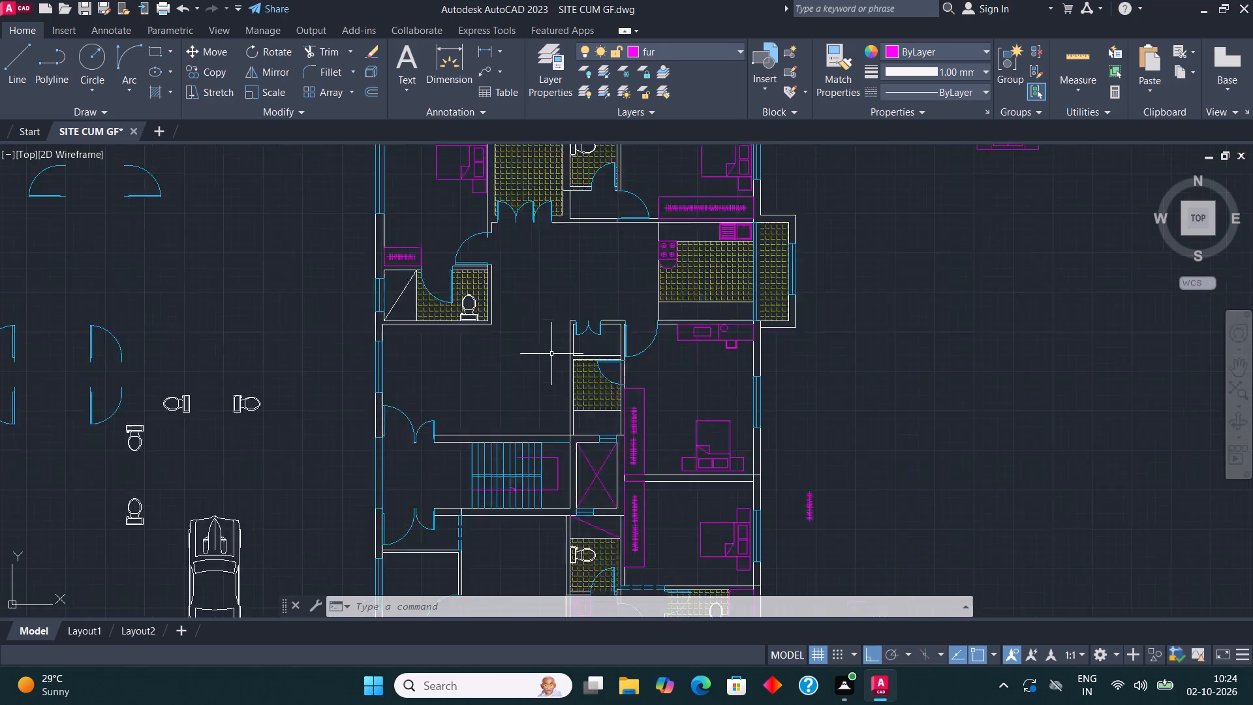
scroll(551, 356, "down", 1)
middle_click_drag(527, 369, 518, 441)
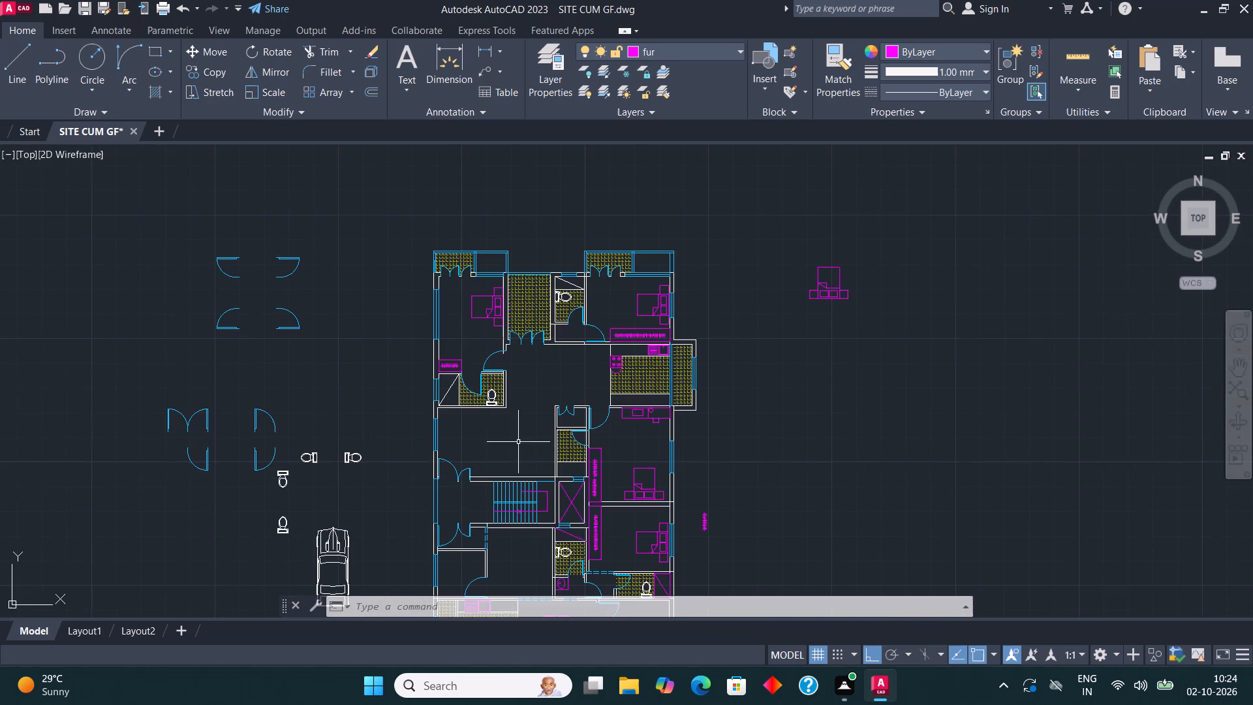
scroll(533, 479, "up", 3)
left_click(152, 48)
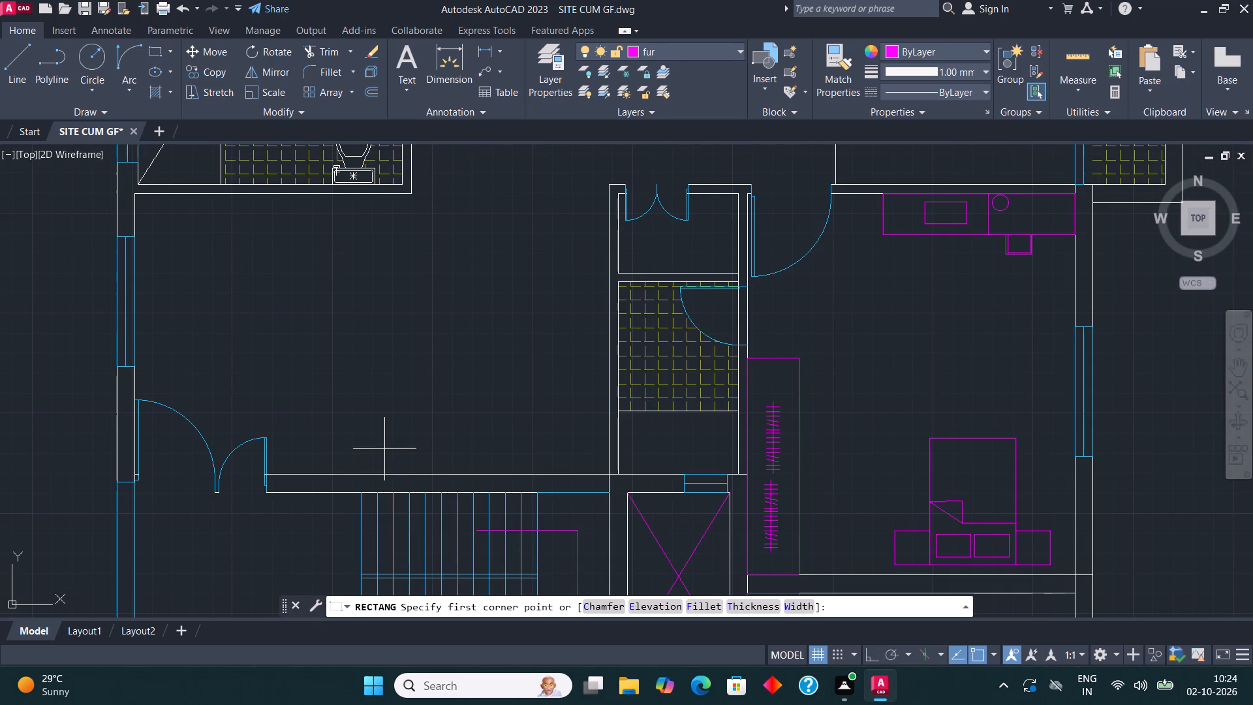
scroll(379, 465, "up", 1)
left_click(374, 464)
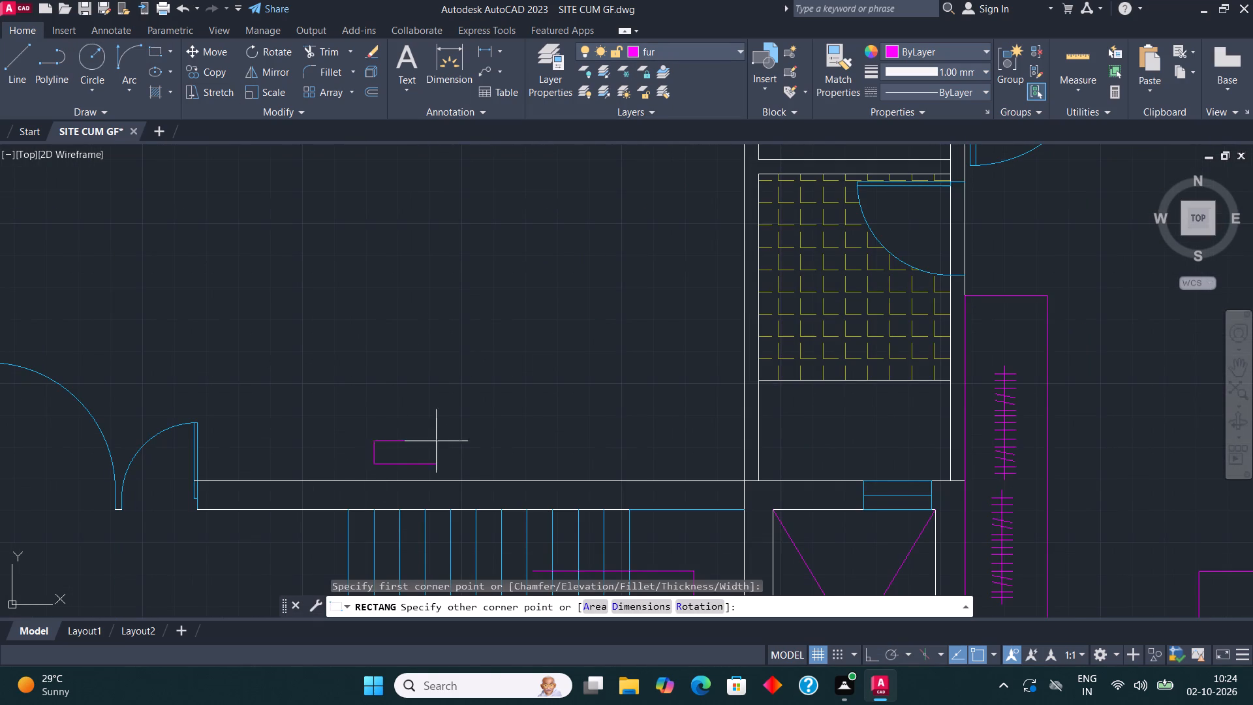
left_click(590, 385)
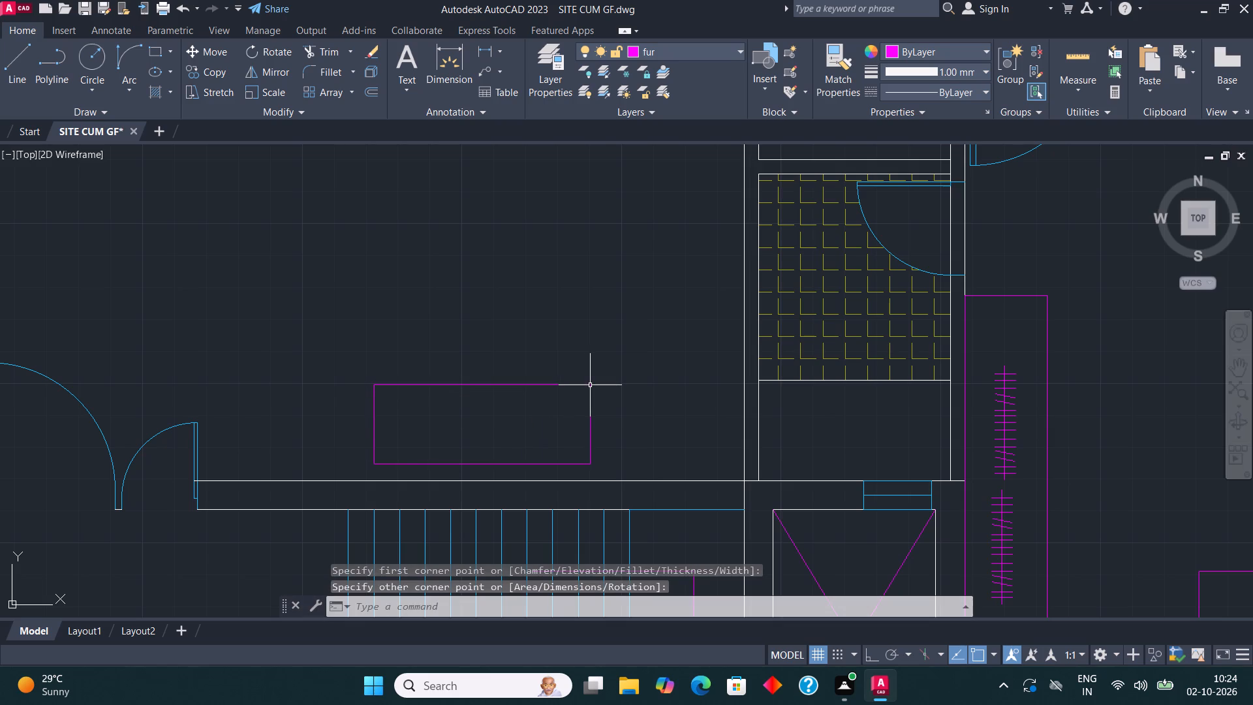
Draw a vertical divider line across the full depth of the new rectangle, roughly a third of its length from the west end.
left_click(16, 60)
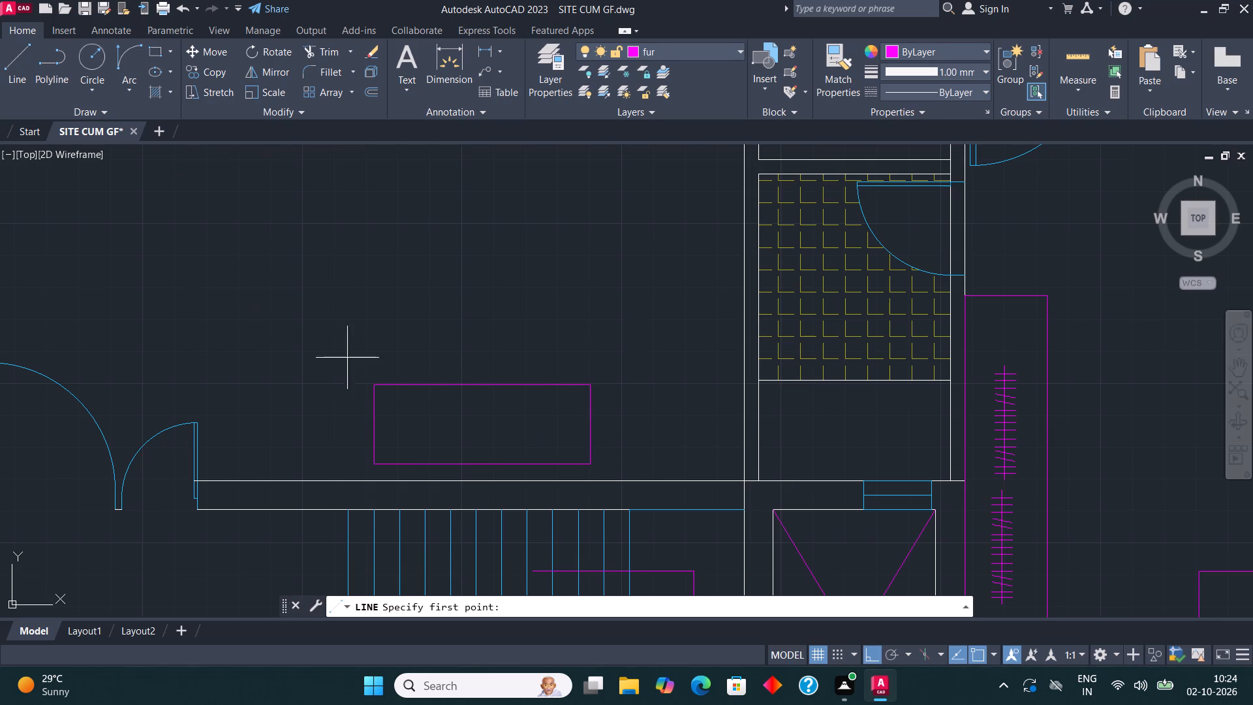
left_click(439, 463)
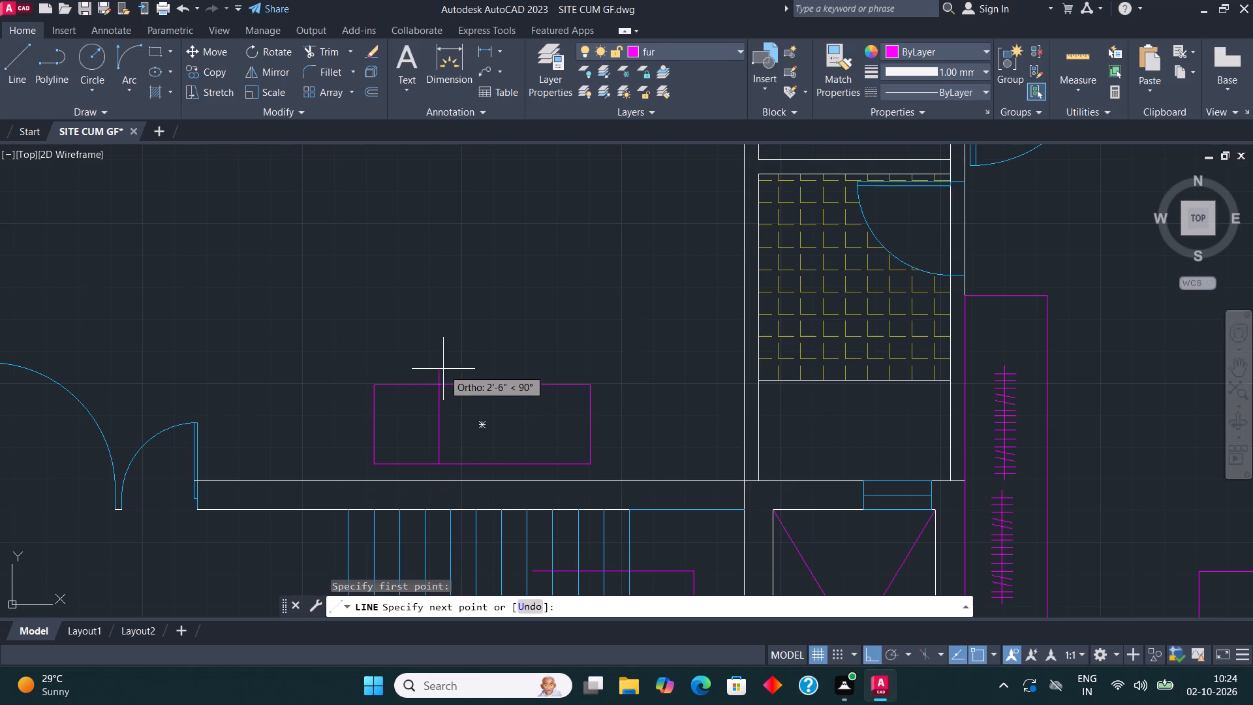
left_click(435, 386)
scroll(444, 431, "up", 1)
key("space")
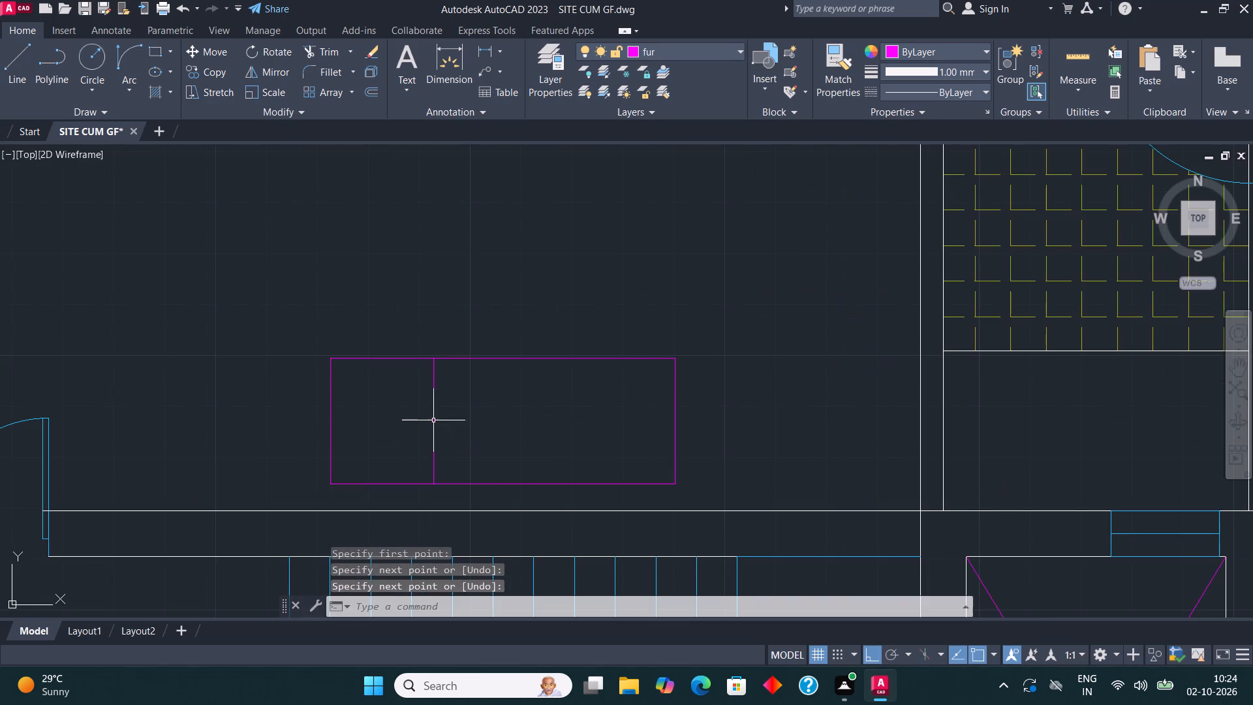
Copy the vertical divider line east to split the rectangle into three sections.
left_click(431, 420)
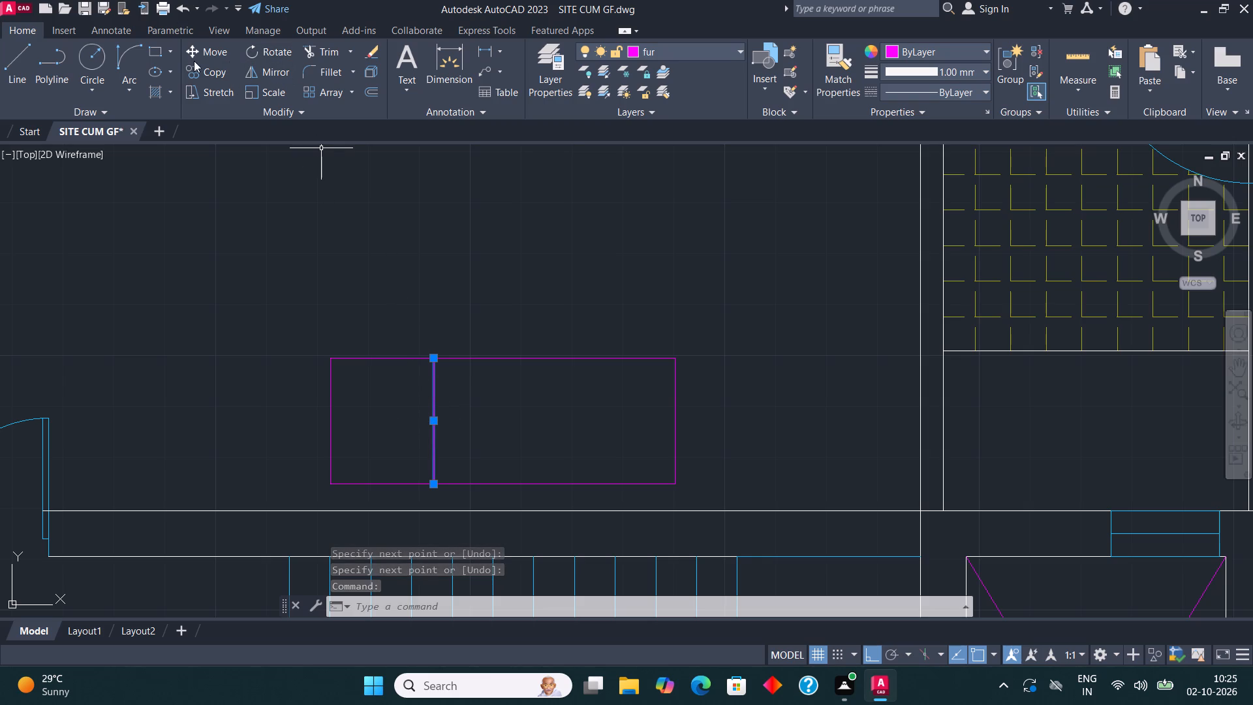
left_click(206, 65)
left_click(437, 422)
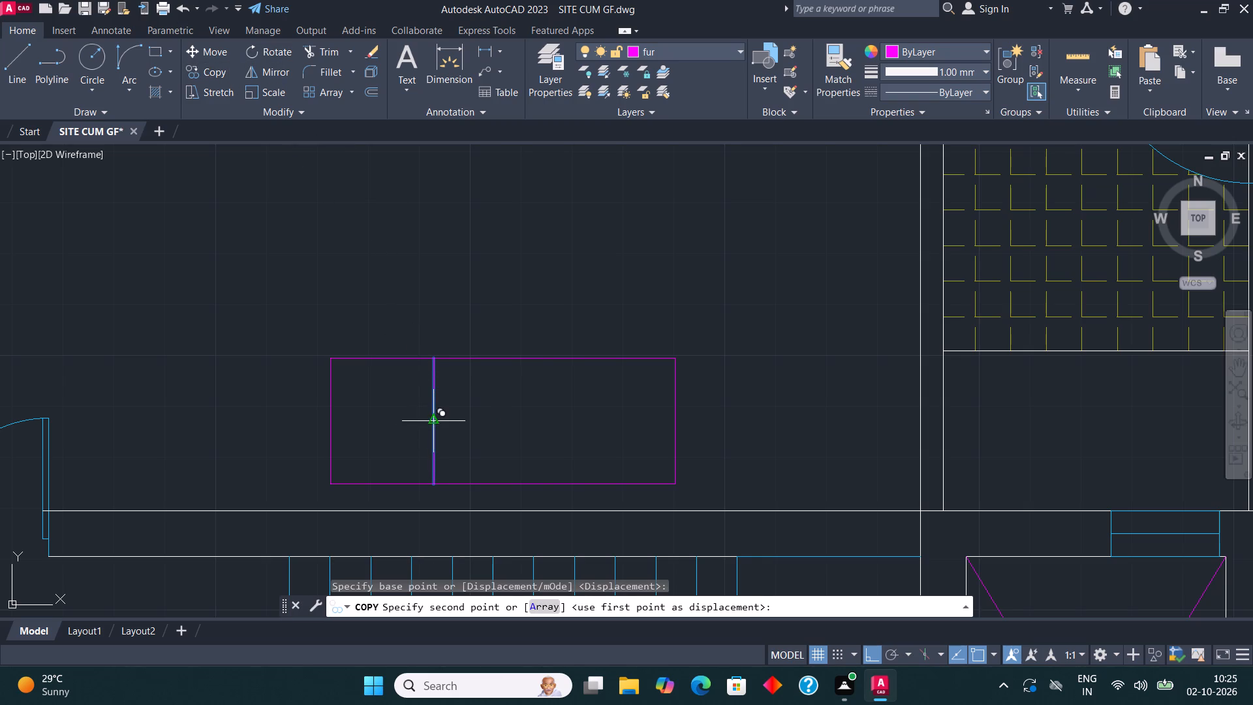
left_click(555, 424)
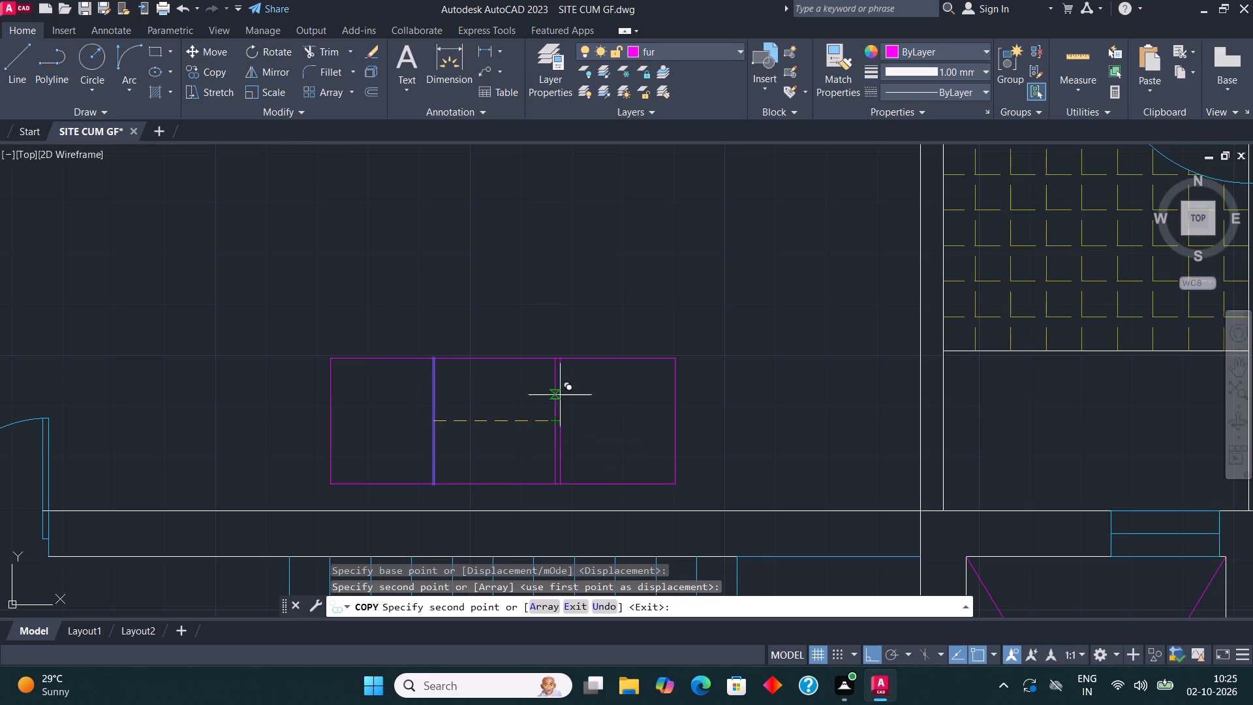
key("Escape")
Shift the west divider line slightly east by its midpoint grip to even out the three sections.
left_click(436, 400)
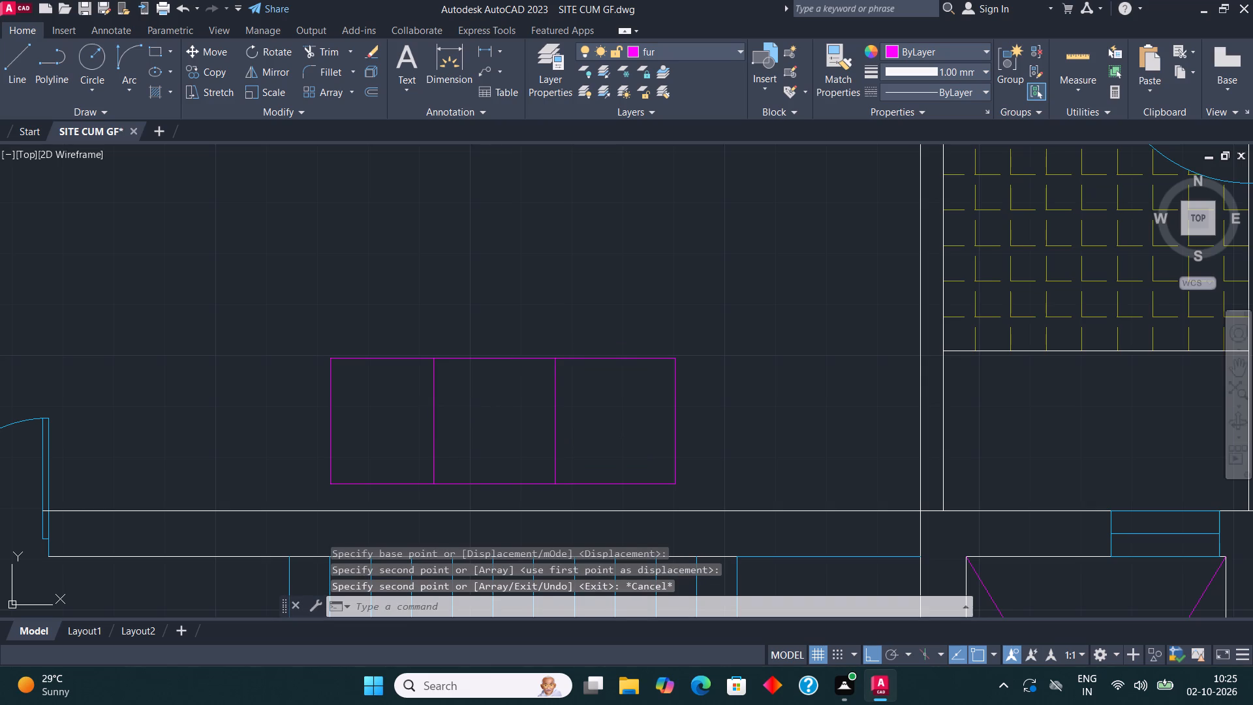
left_click(434, 403)
left_click(435, 411)
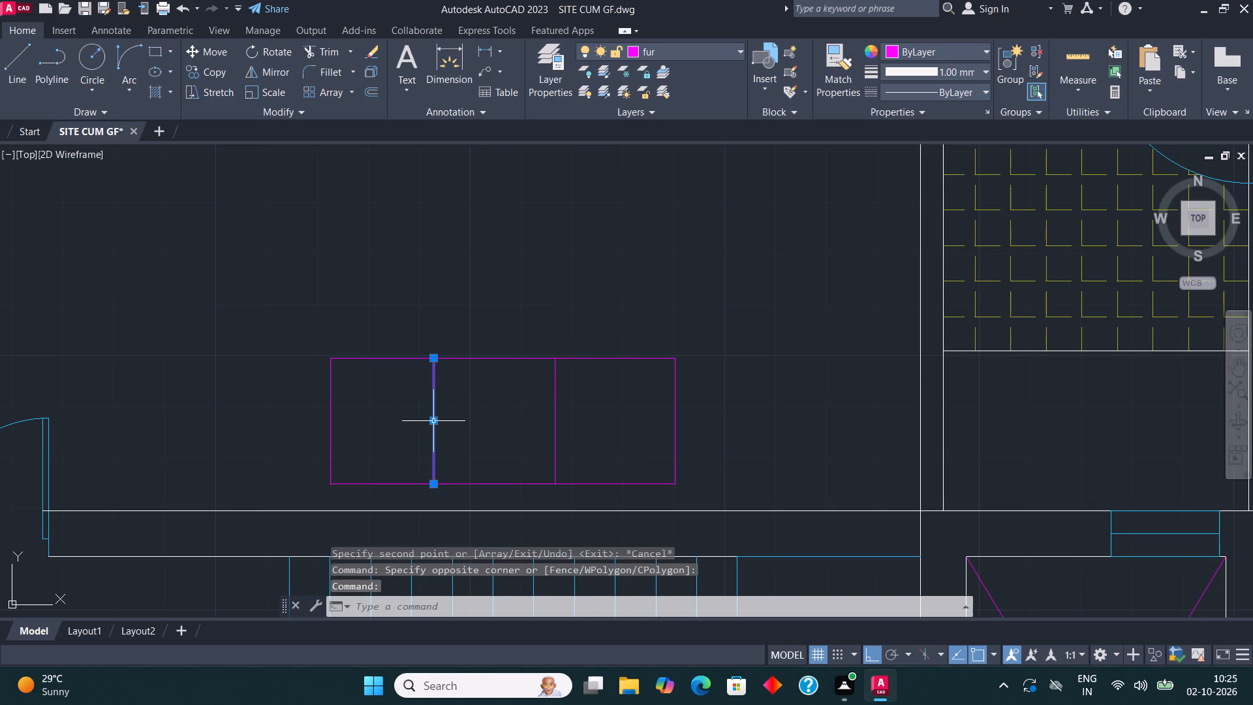
left_click(435, 422)
left_click(443, 422)
key("Escape")
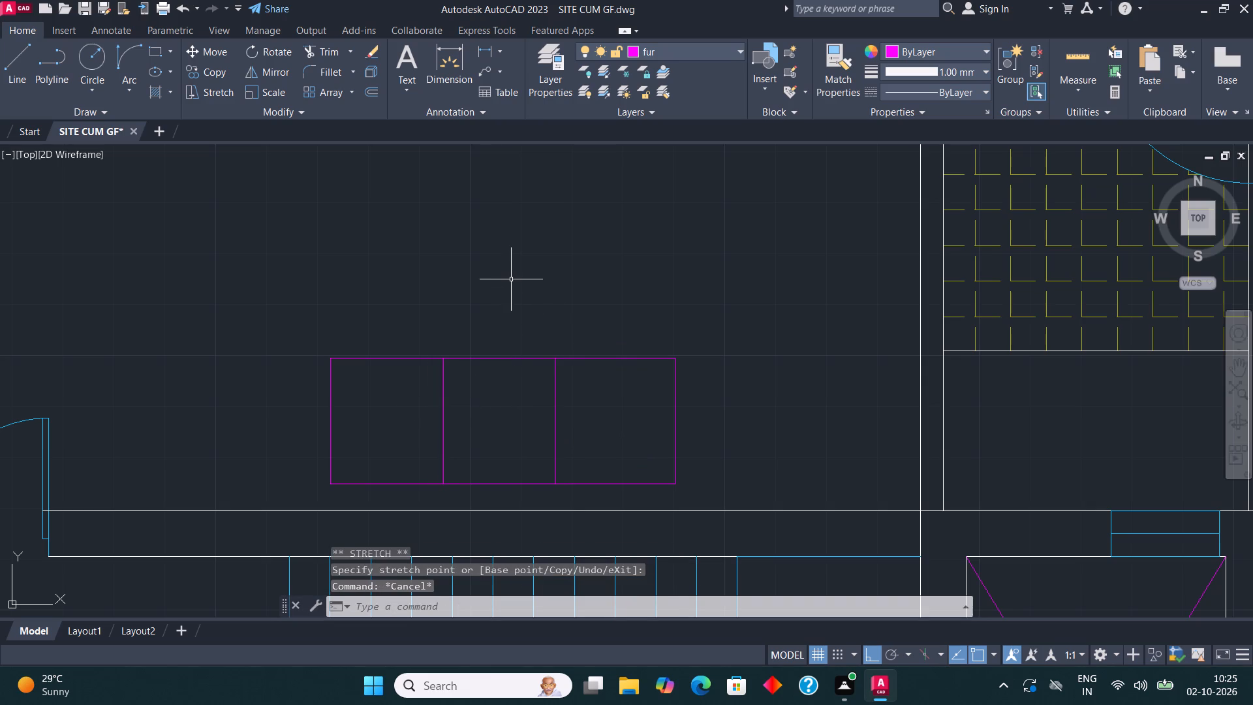
scroll(495, 279, "down", 1)
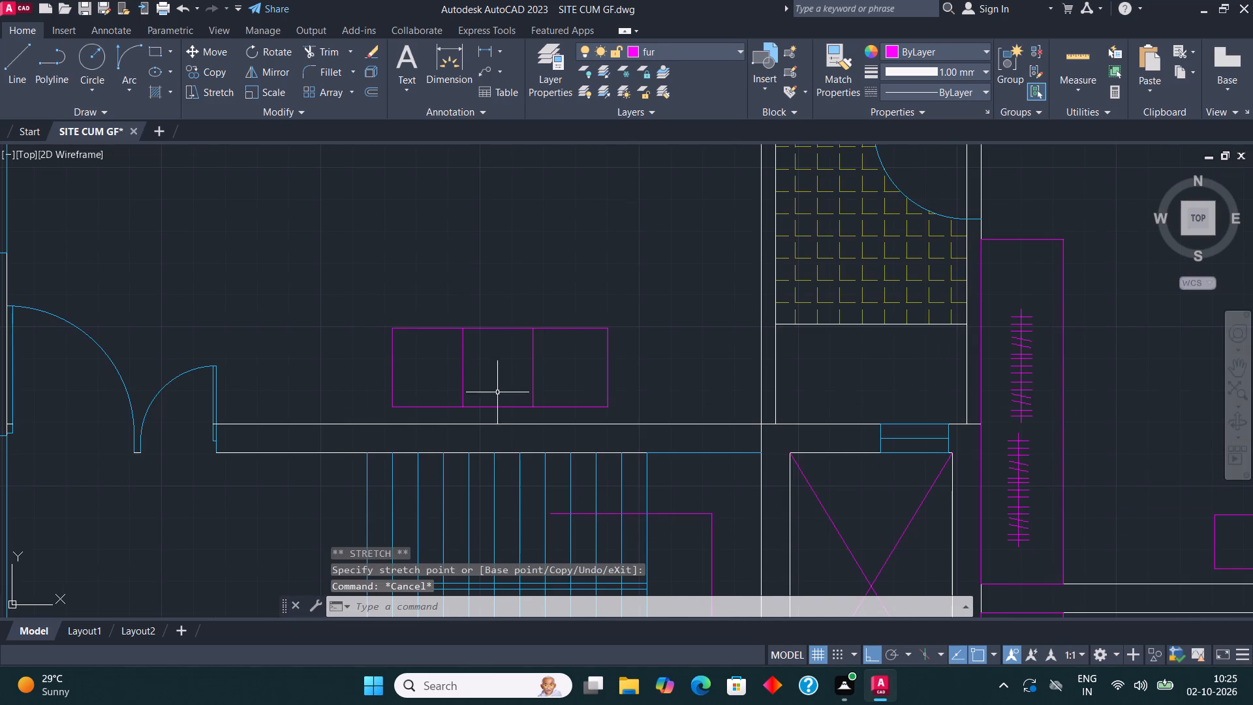
Draw the sofa's back and arms as an outer line around the west, south and east sides, about 6'-1" by 1'-9".
scroll(521, 424, "up", 1)
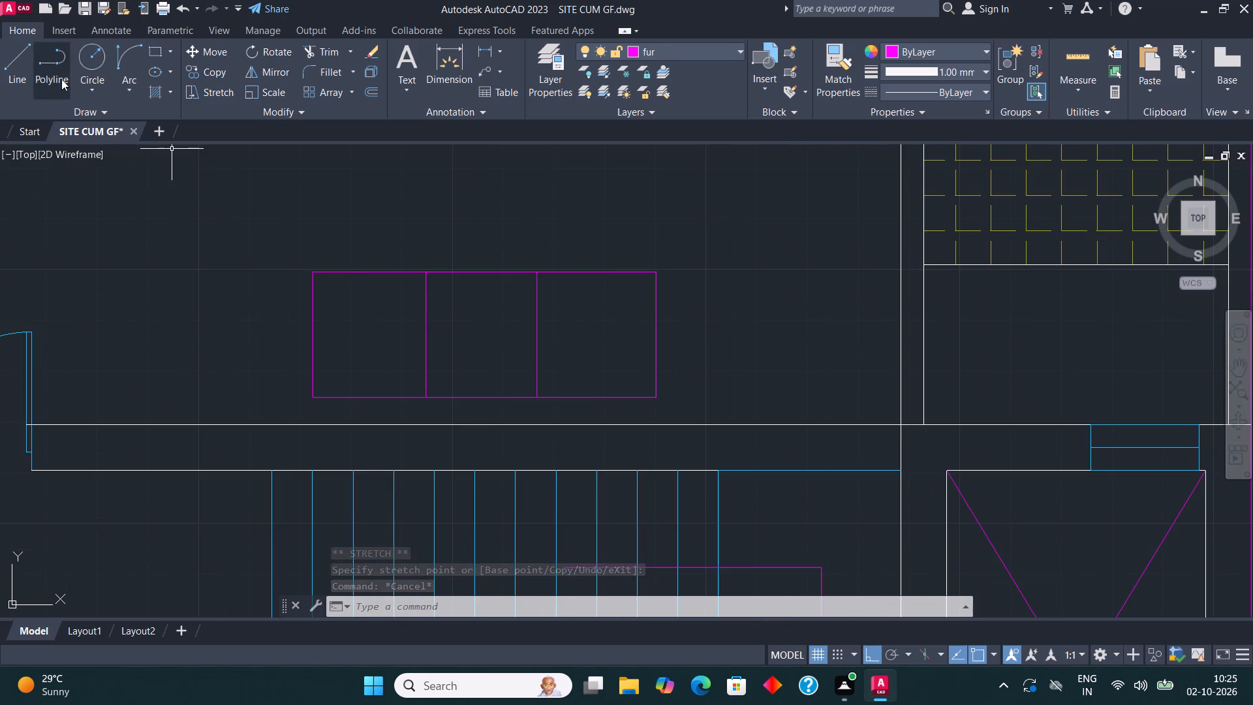
left_click(26, 52)
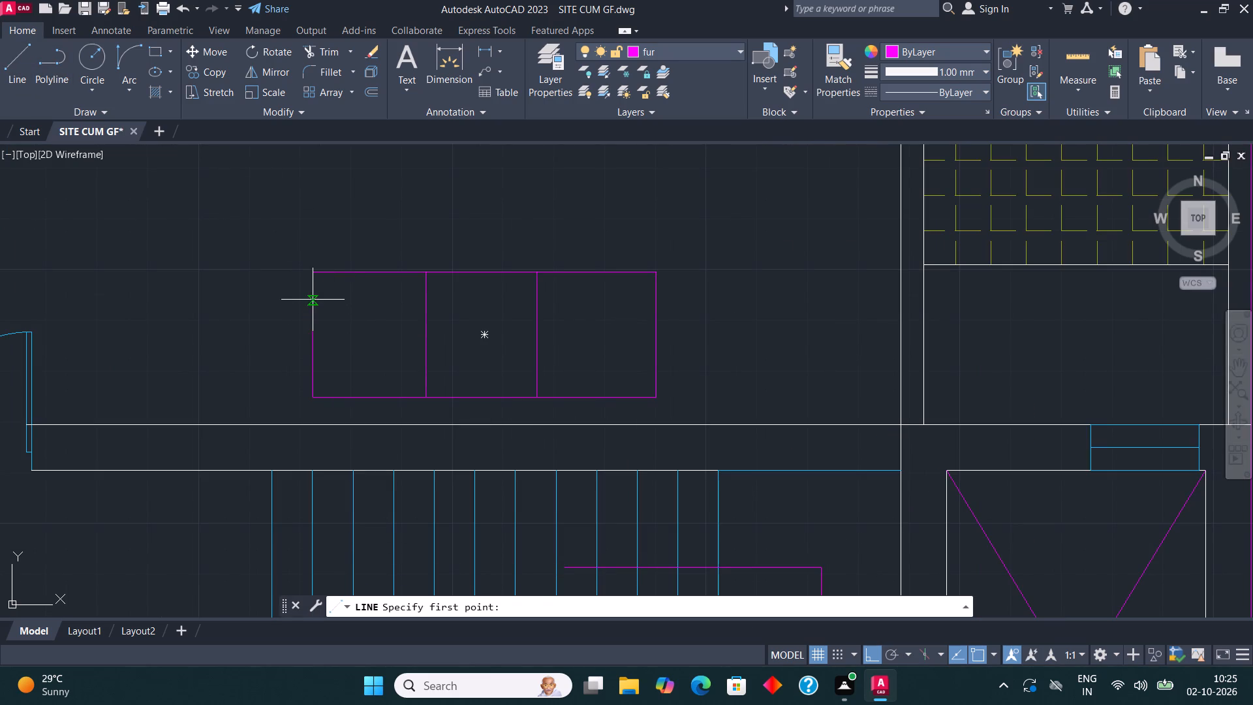
left_click(313, 300)
left_click(300, 298)
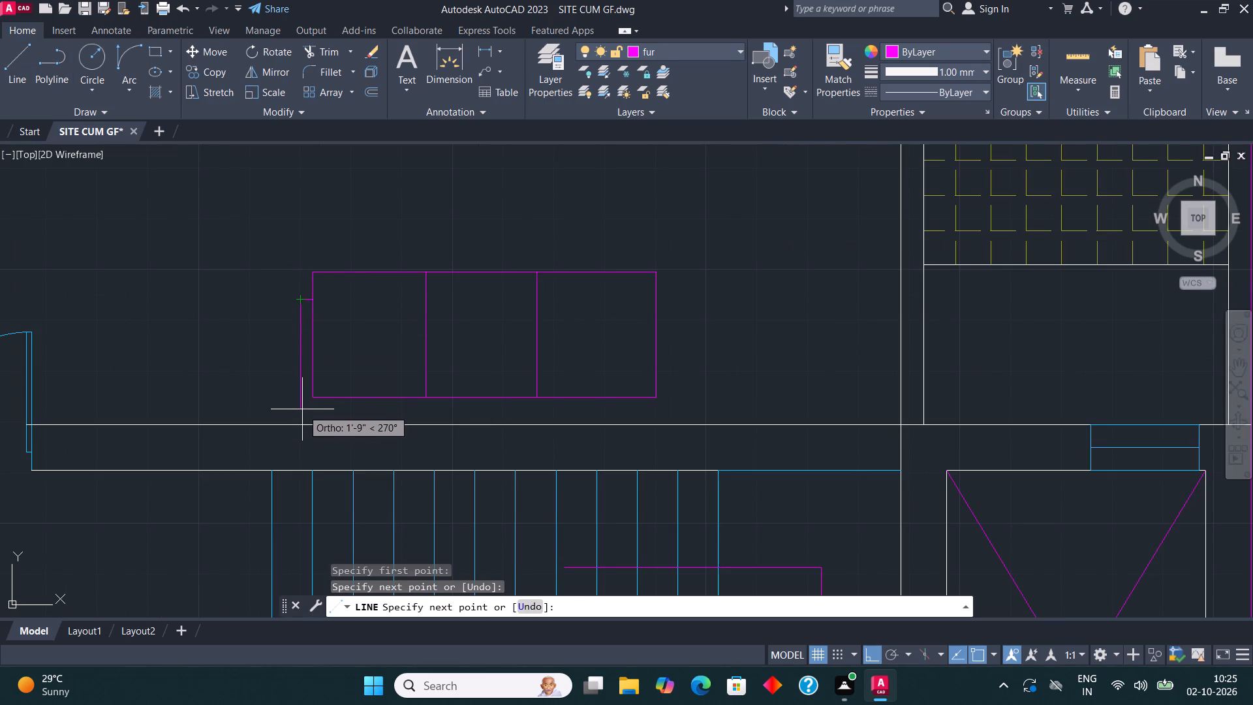
left_click(302, 409)
left_click(664, 400)
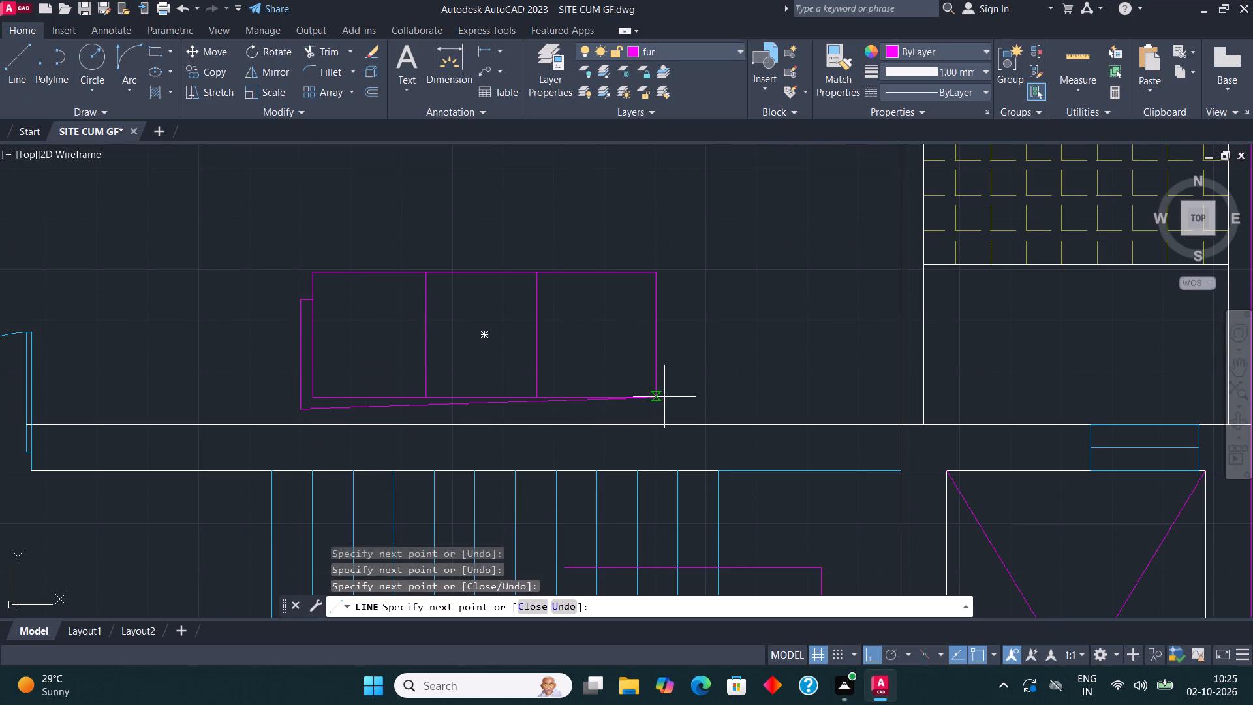
key("ctrl+z")
scroll(668, 396, "up", 1)
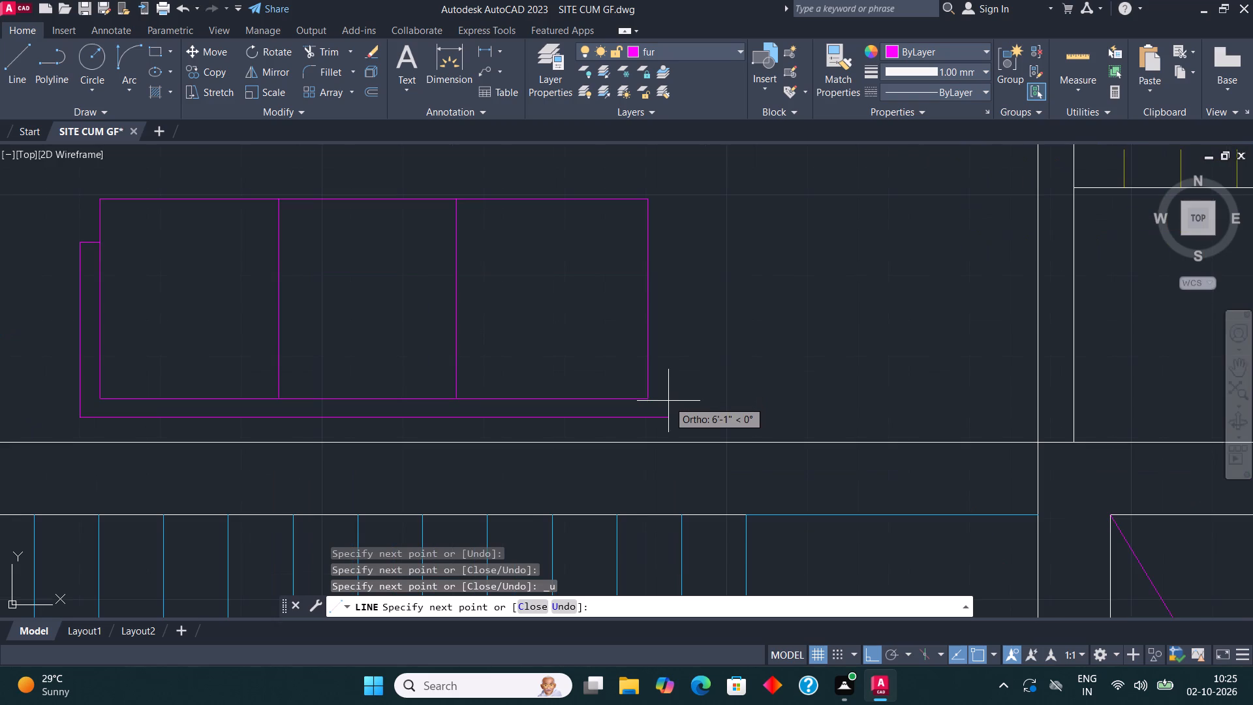
left_click(668, 401)
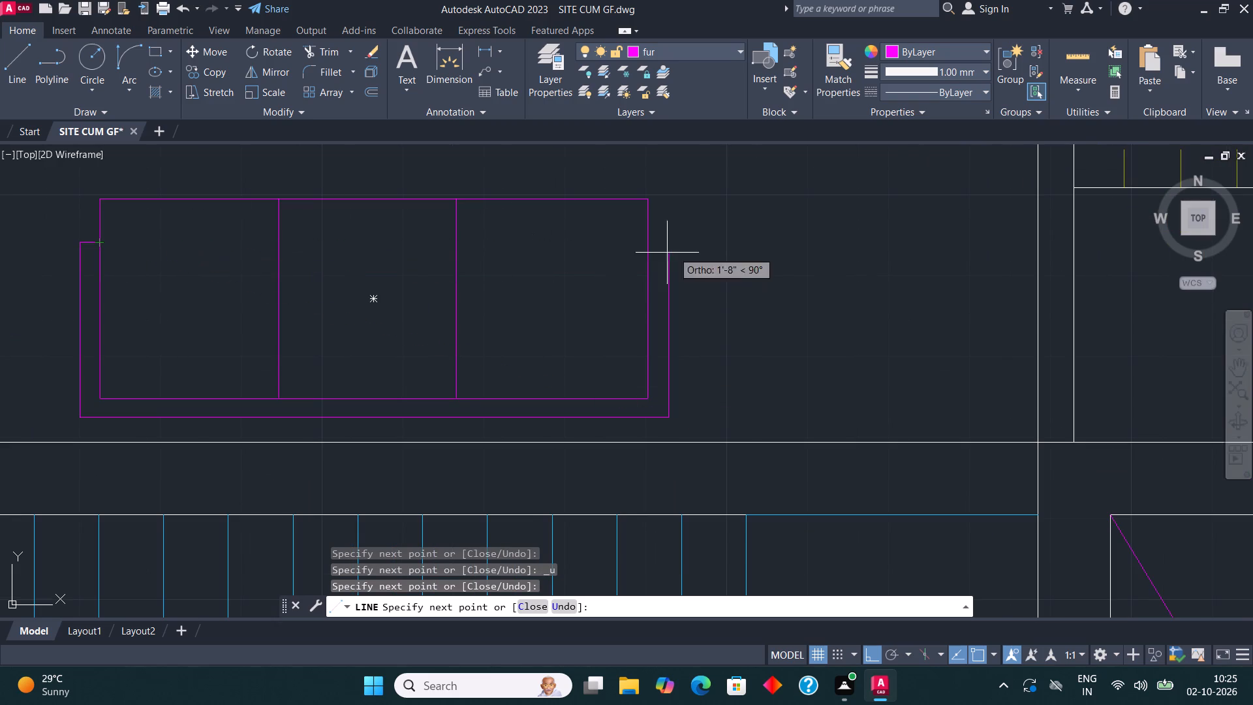
left_click(670, 245)
left_click(649, 242)
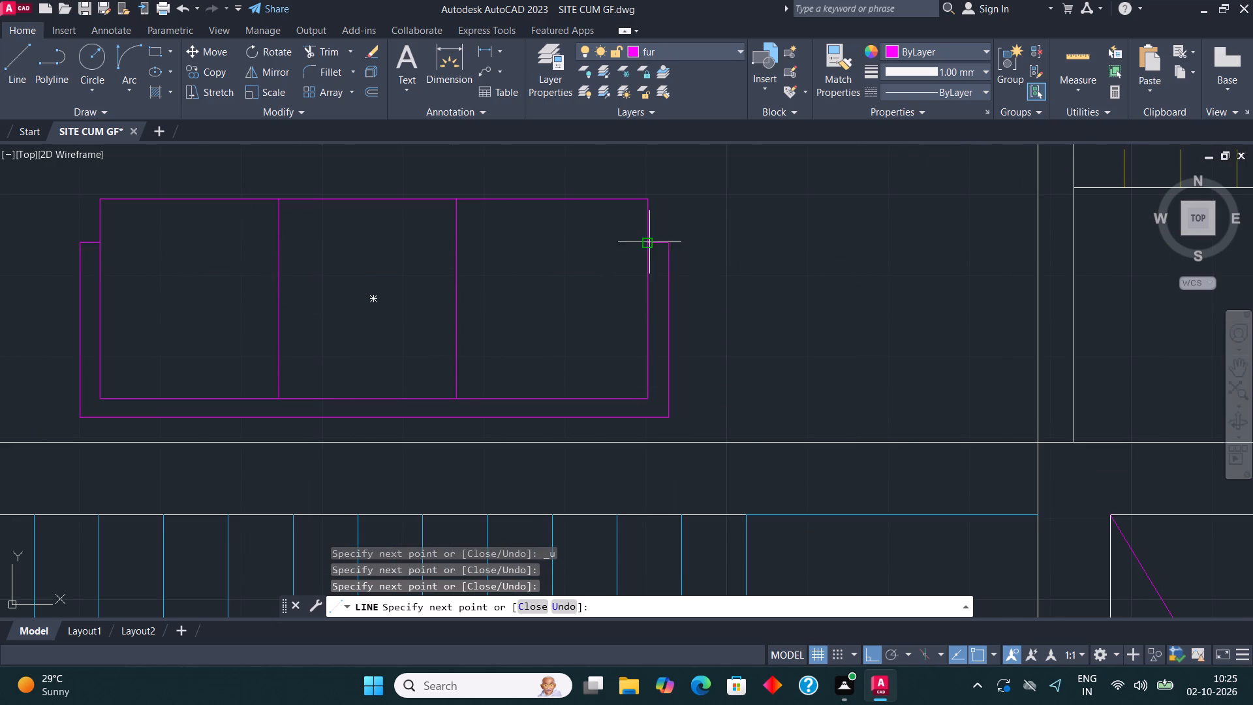
key("Escape")
Draw a horizontal line across the full width of the three-section seat, just inside its south edge.
scroll(546, 253, "down", 2)
middle_click_drag(575, 270, 579, 319)
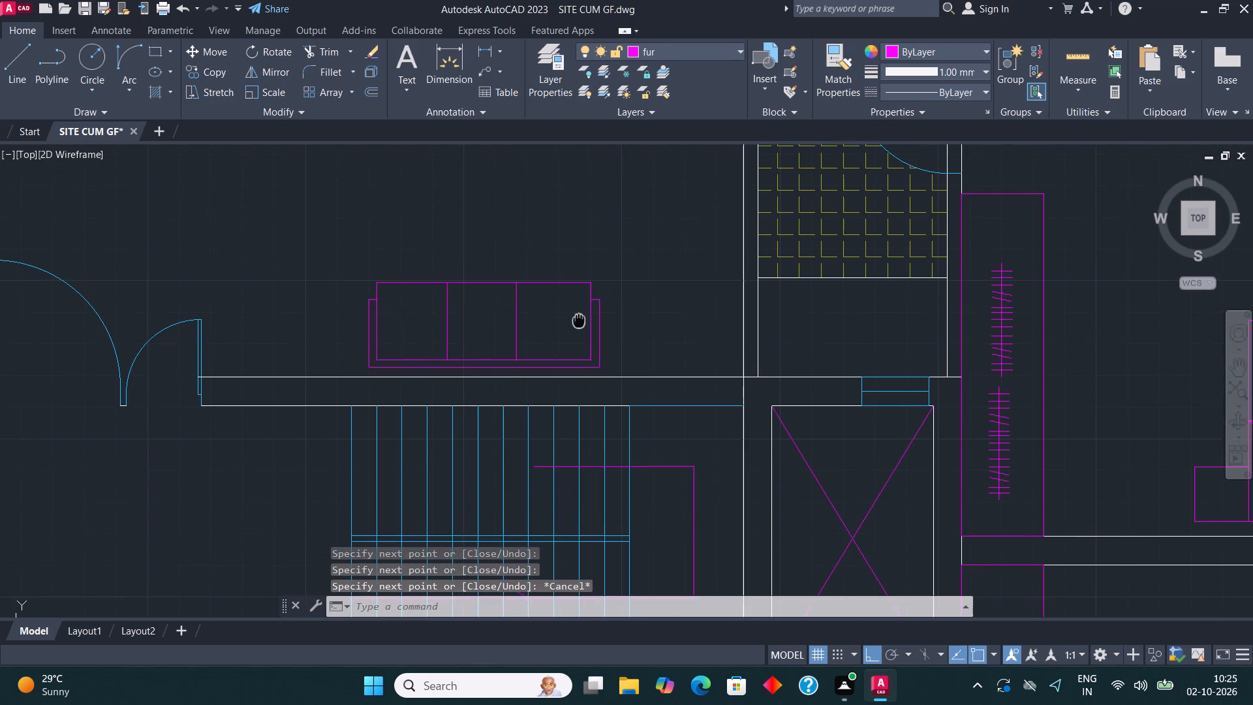
middle_click_drag(579, 319, 578, 327)
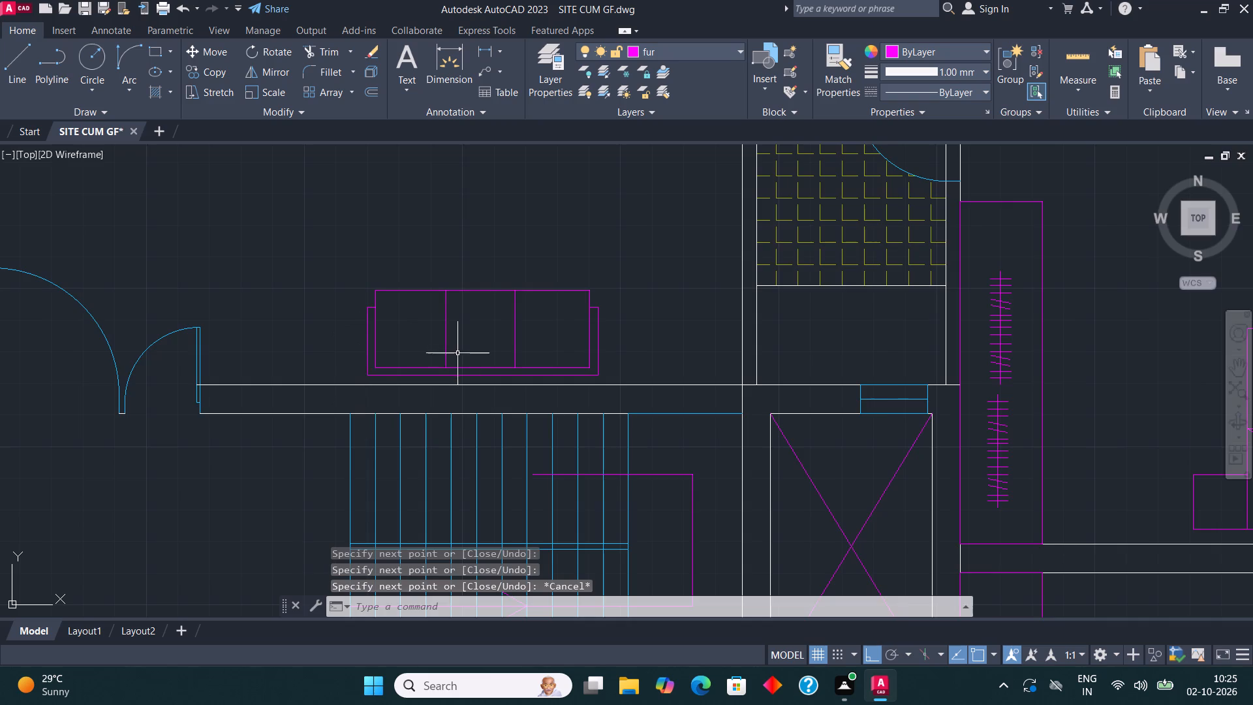
scroll(460, 348, "up", 3)
left_click(18, 52)
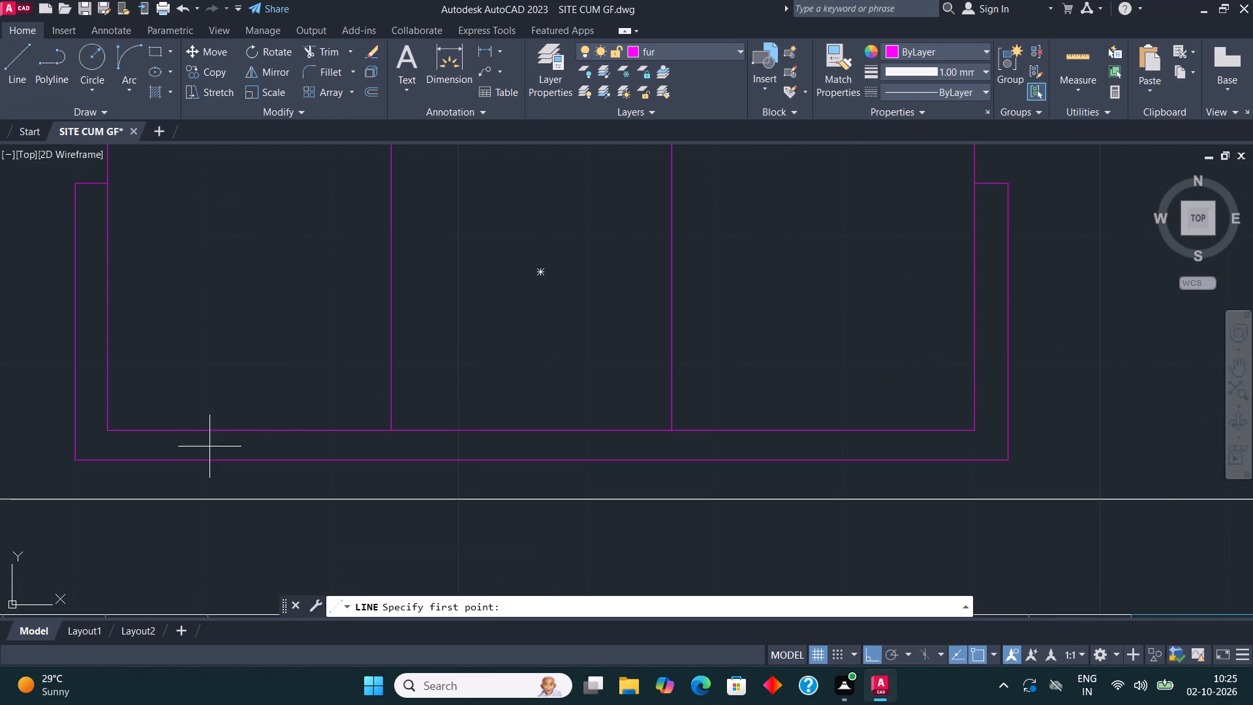
left_click(110, 405)
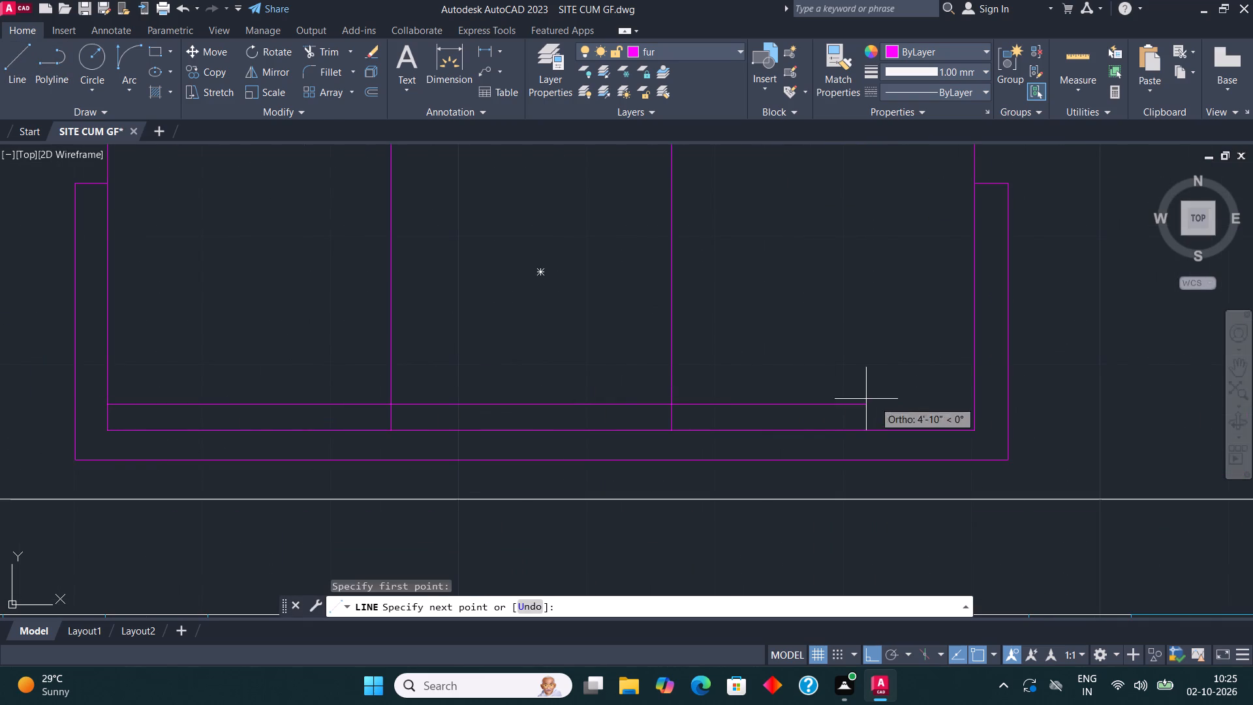
left_click(973, 401)
key("Escape")
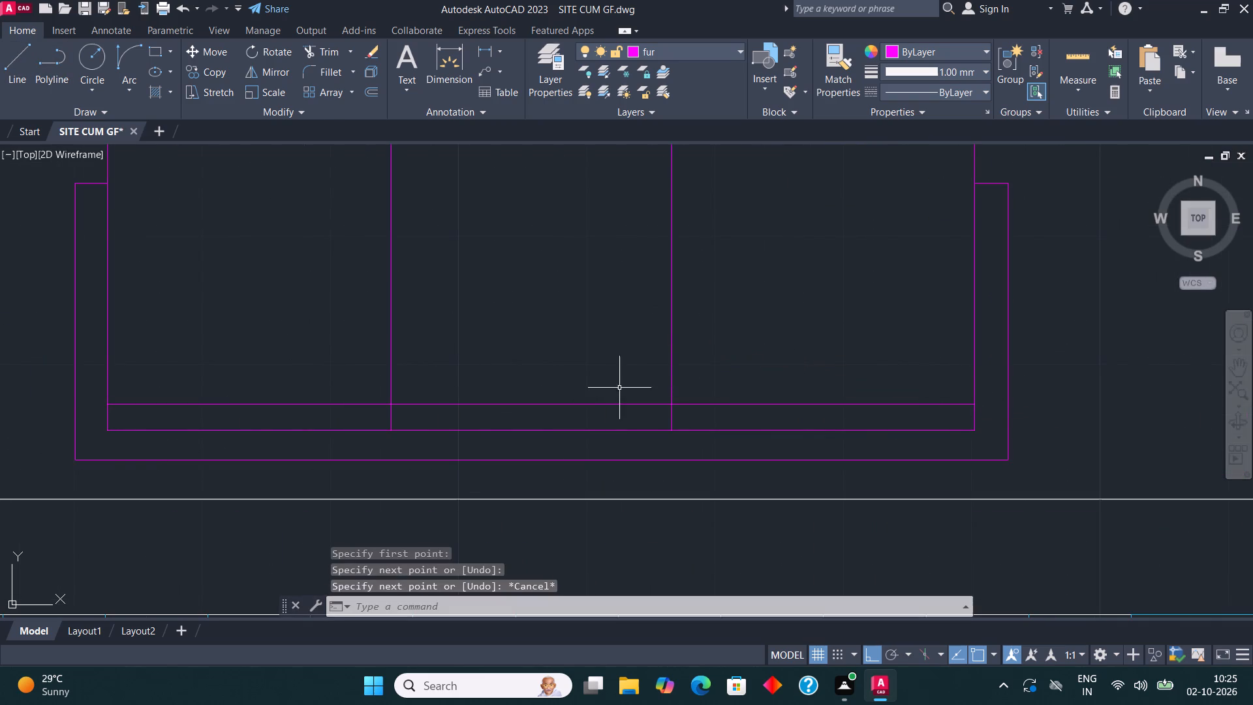
Copy the horizontal backrest line north twice at close spacing inside the seat.
left_click(525, 403)
left_click(229, 67)
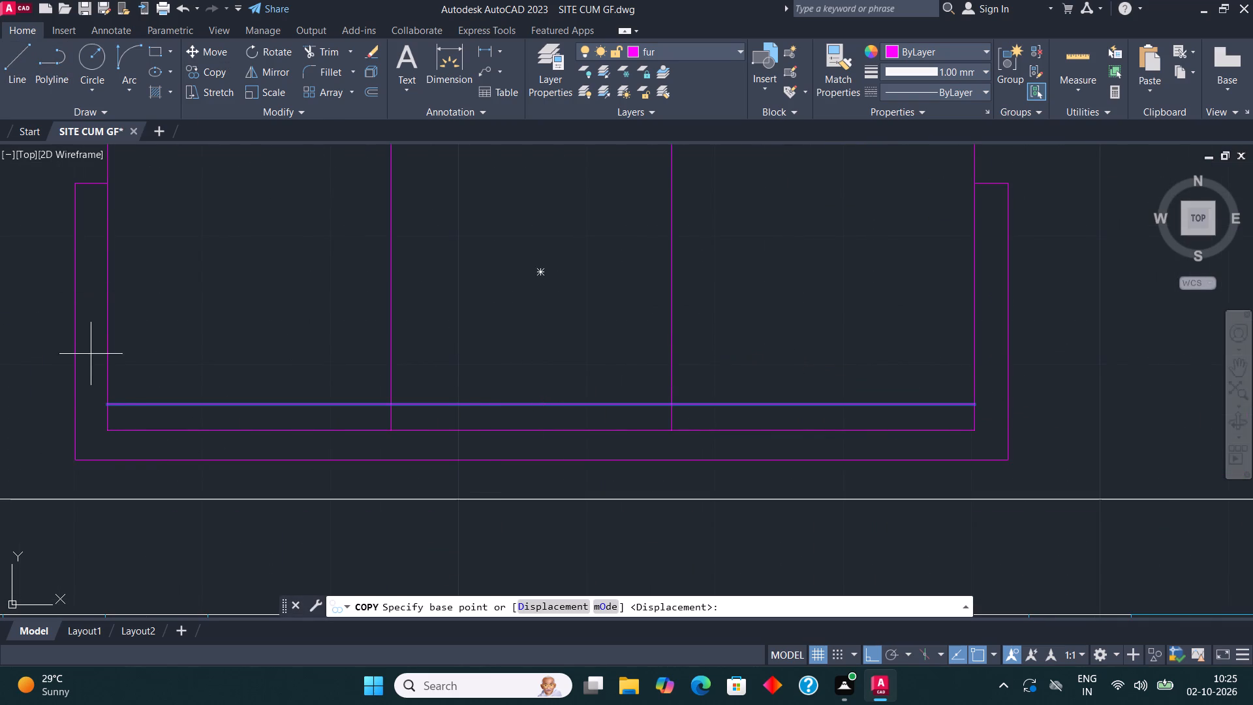
left_click(103, 406)
left_click(109, 386)
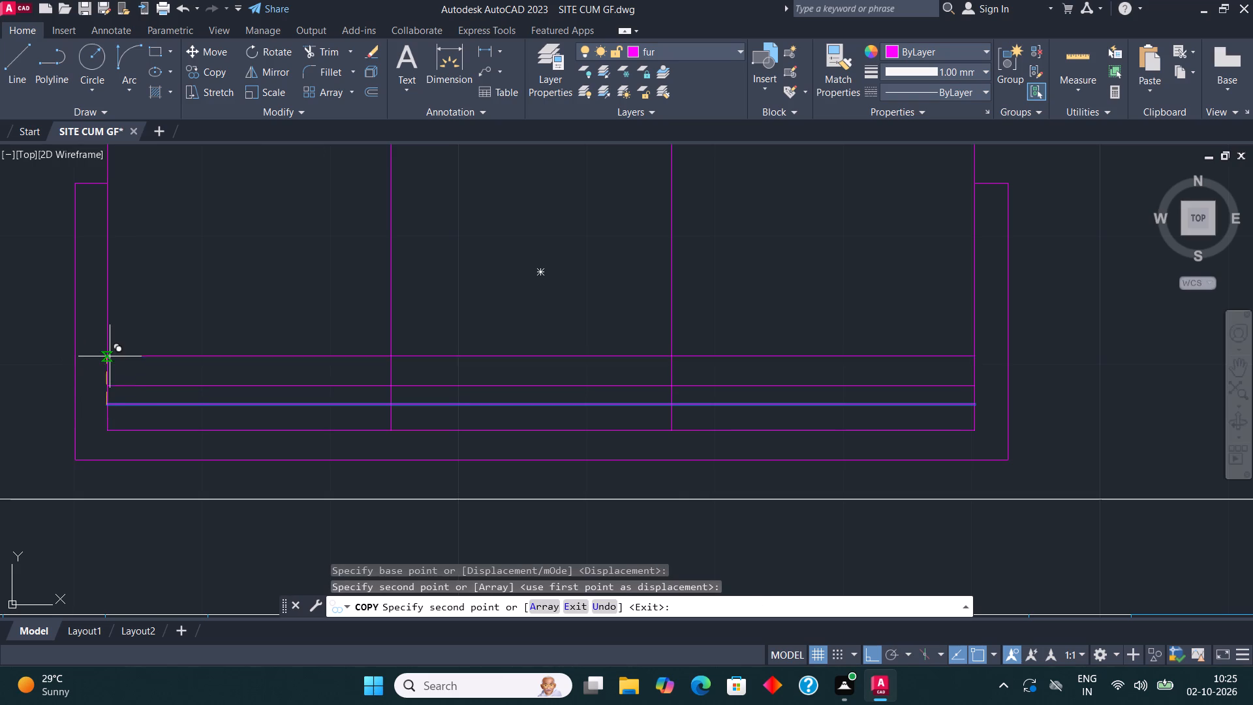
left_click(109, 366)
key("Escape")
Copy the seat rectangle with its two dividers, without the outer frame, north into the open room area.
scroll(224, 448, "down", 3)
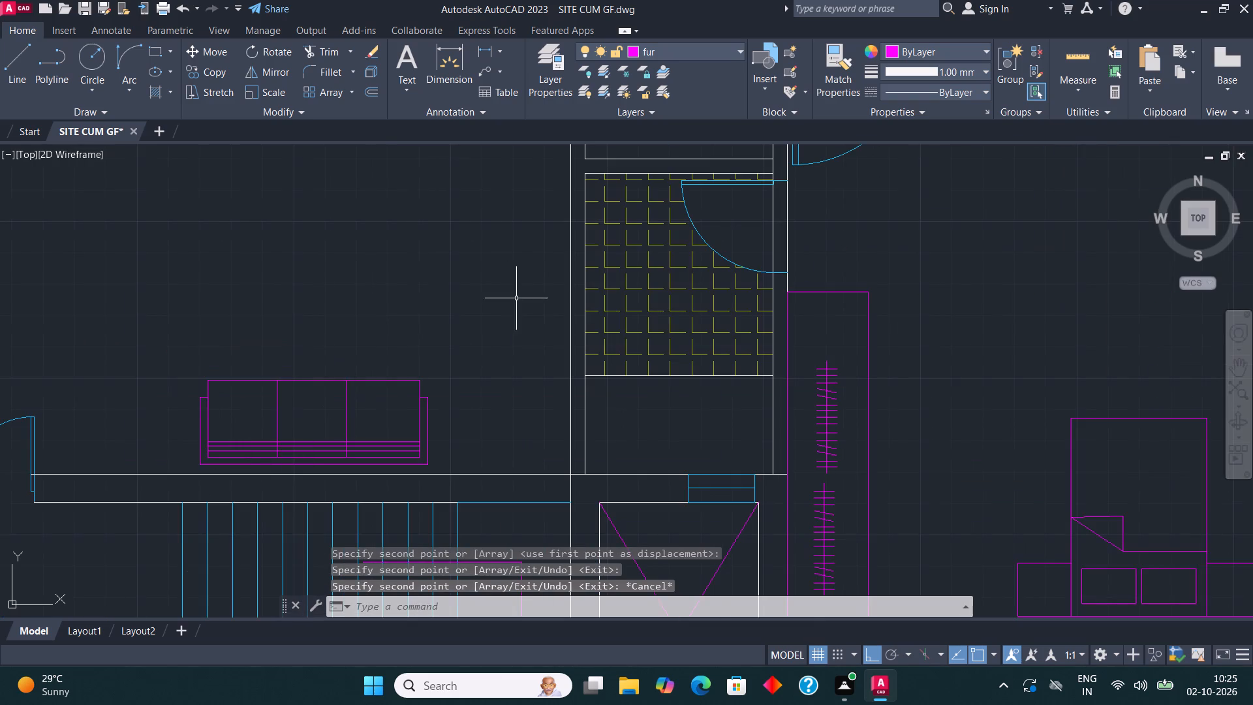
middle_click_drag(603, 310, 807, 305)
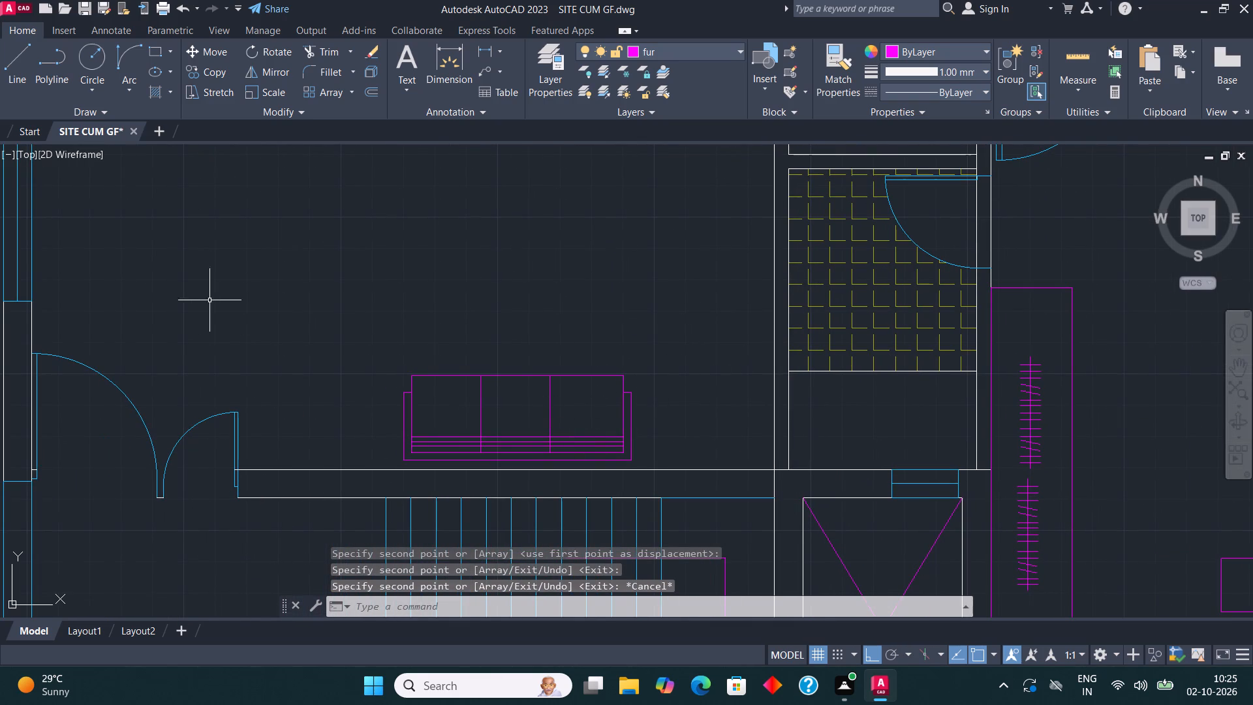
middle_click_drag(678, 421, 634, 413)
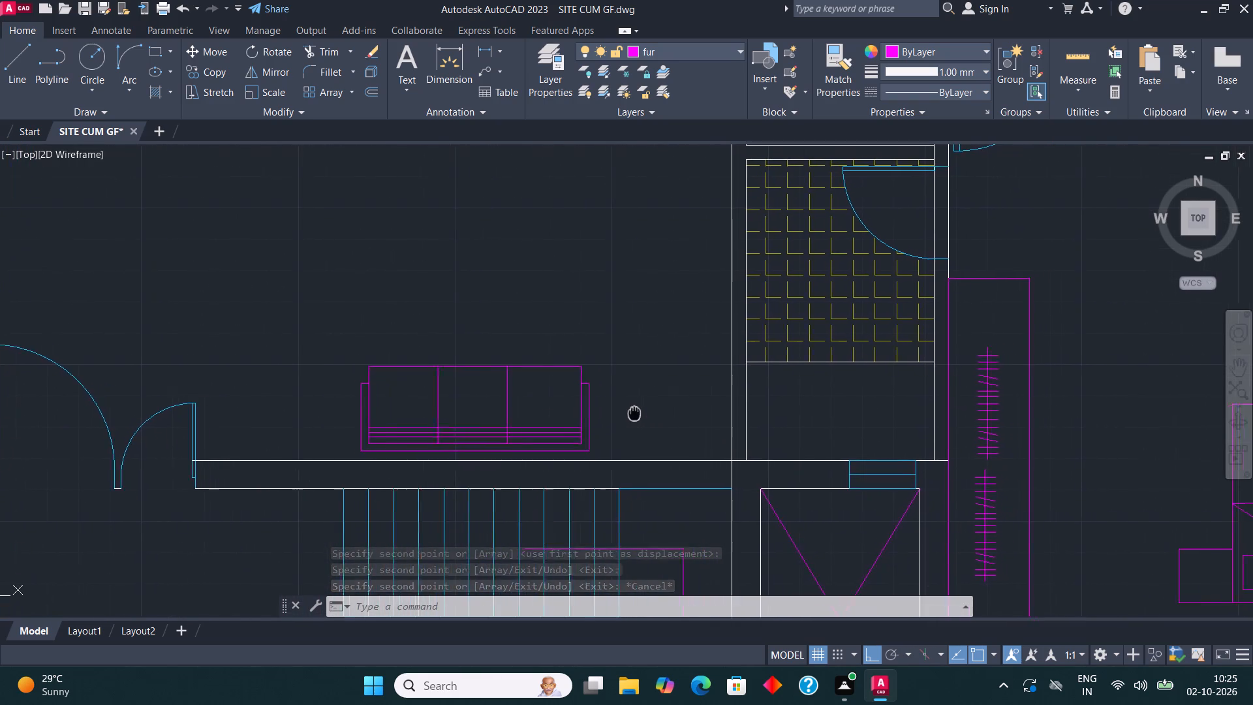
middle_click_drag(634, 413, 610, 444)
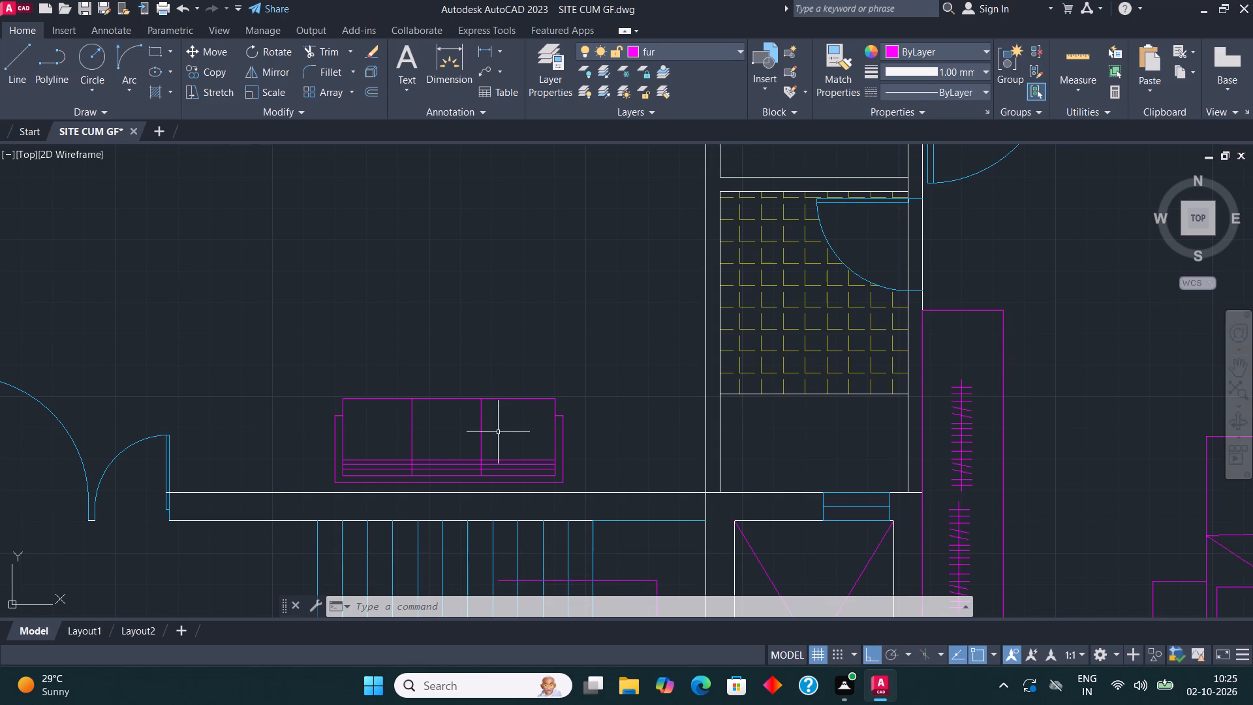
left_click(498, 432)
left_click(491, 355)
left_click(480, 414)
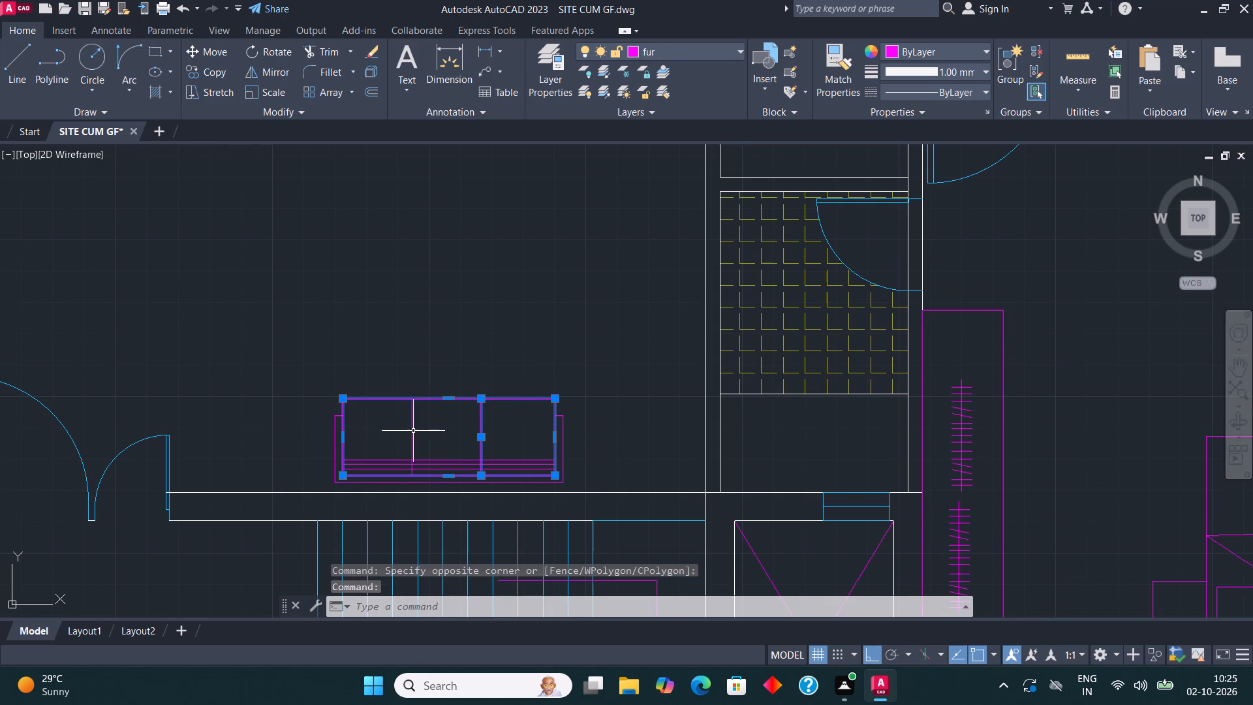
left_click(410, 422)
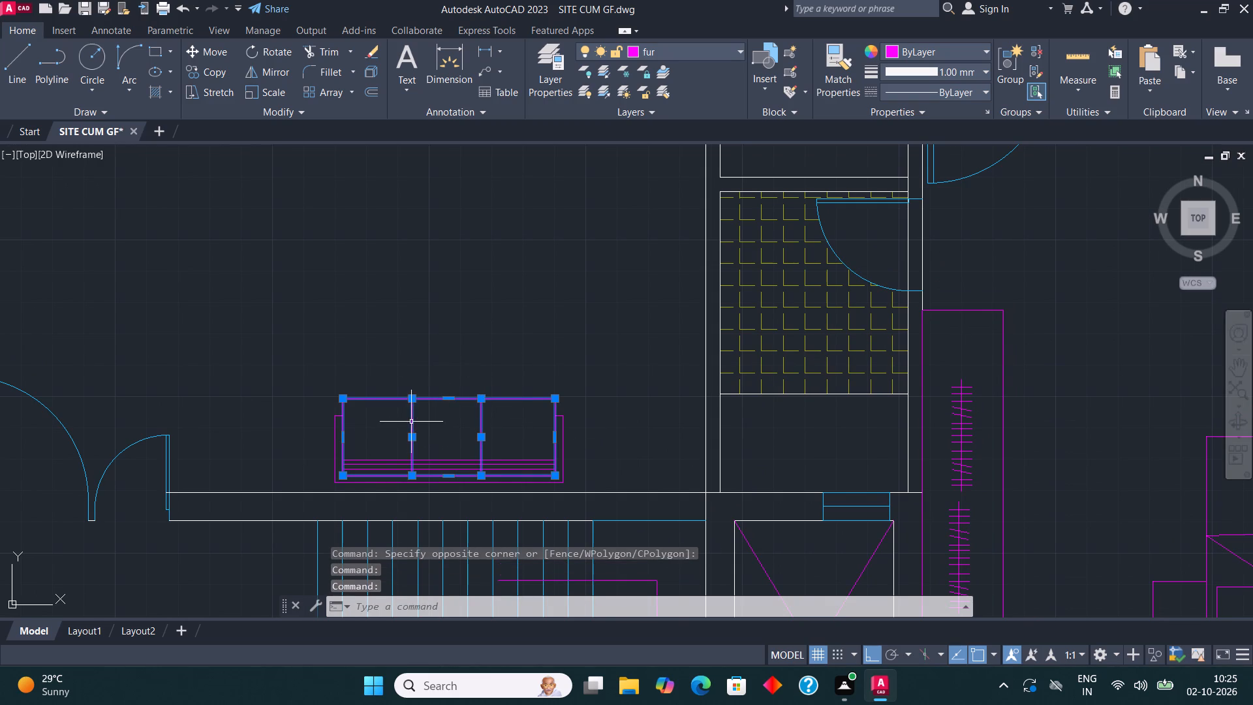
left_click(213, 78)
left_click(425, 462)
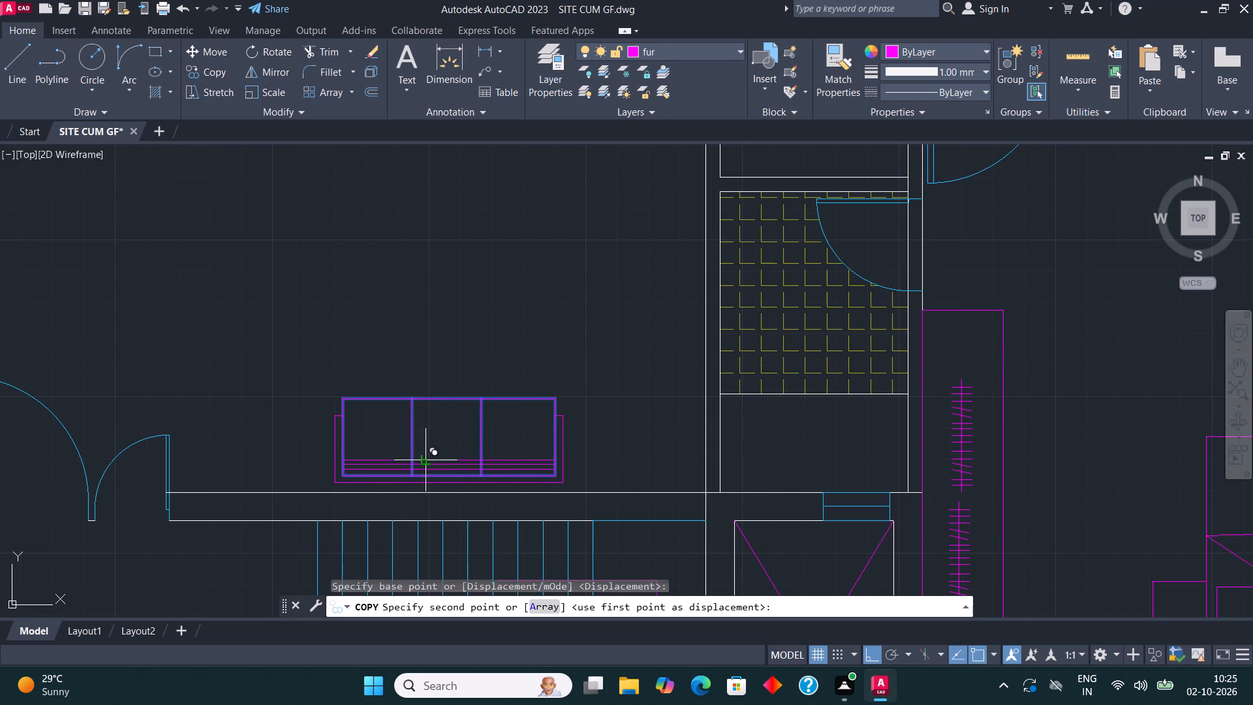
middle_click_drag(416, 333, 396, 492)
left_click(379, 409)
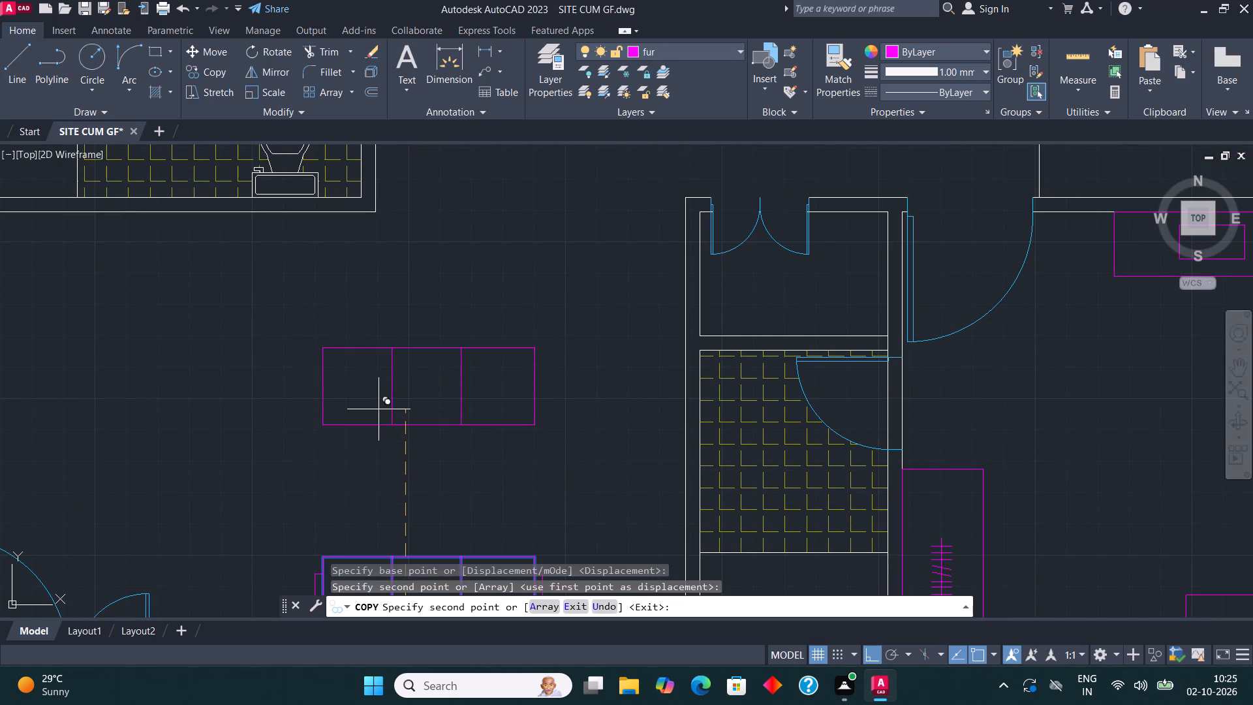
key("Escape")
Trim away the west section of the copied seat, leaving a two-section outline.
left_click(320, 387)
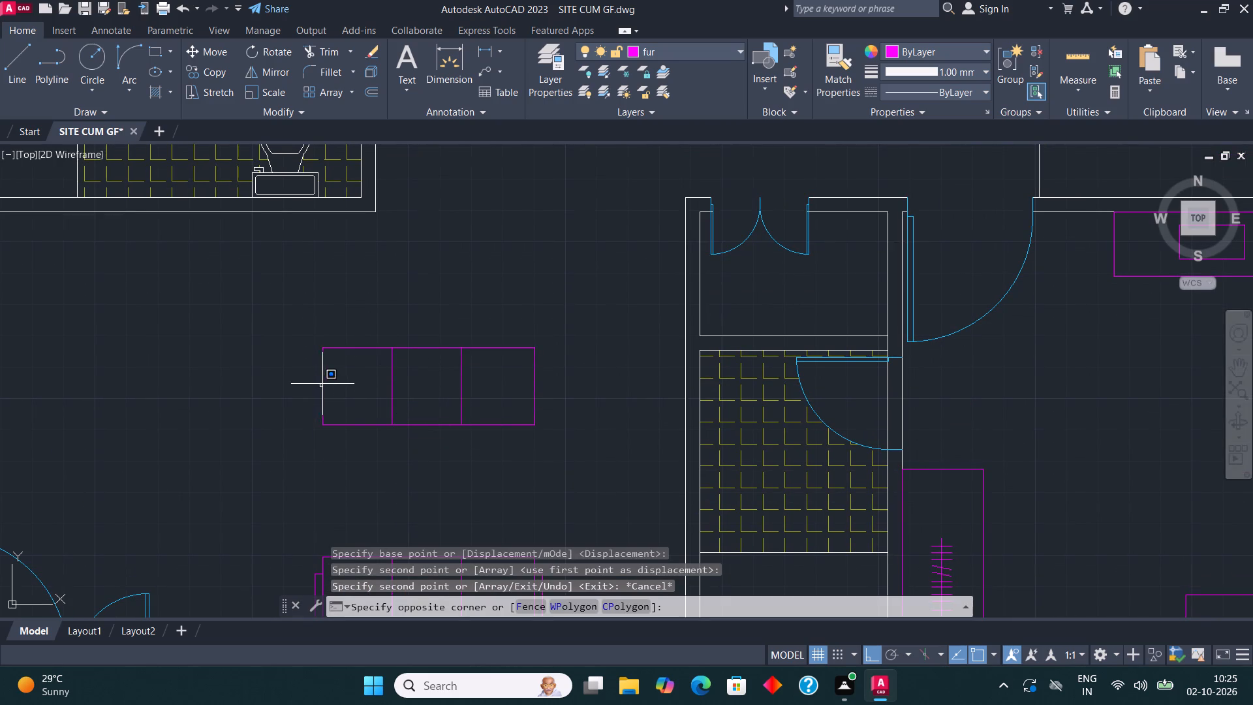
left_click(327, 371)
left_click(333, 53)
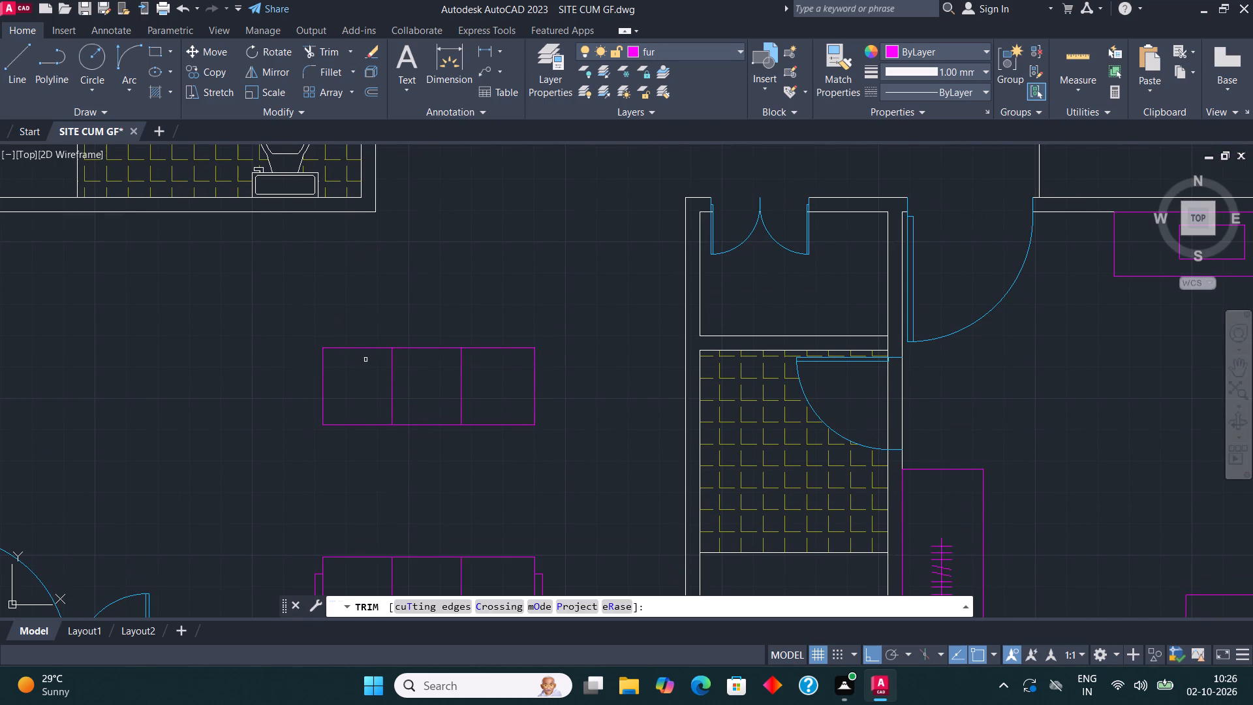
left_click(365, 334)
left_click(325, 556)
left_click(328, 407)
left_click(317, 394)
key("Escape")
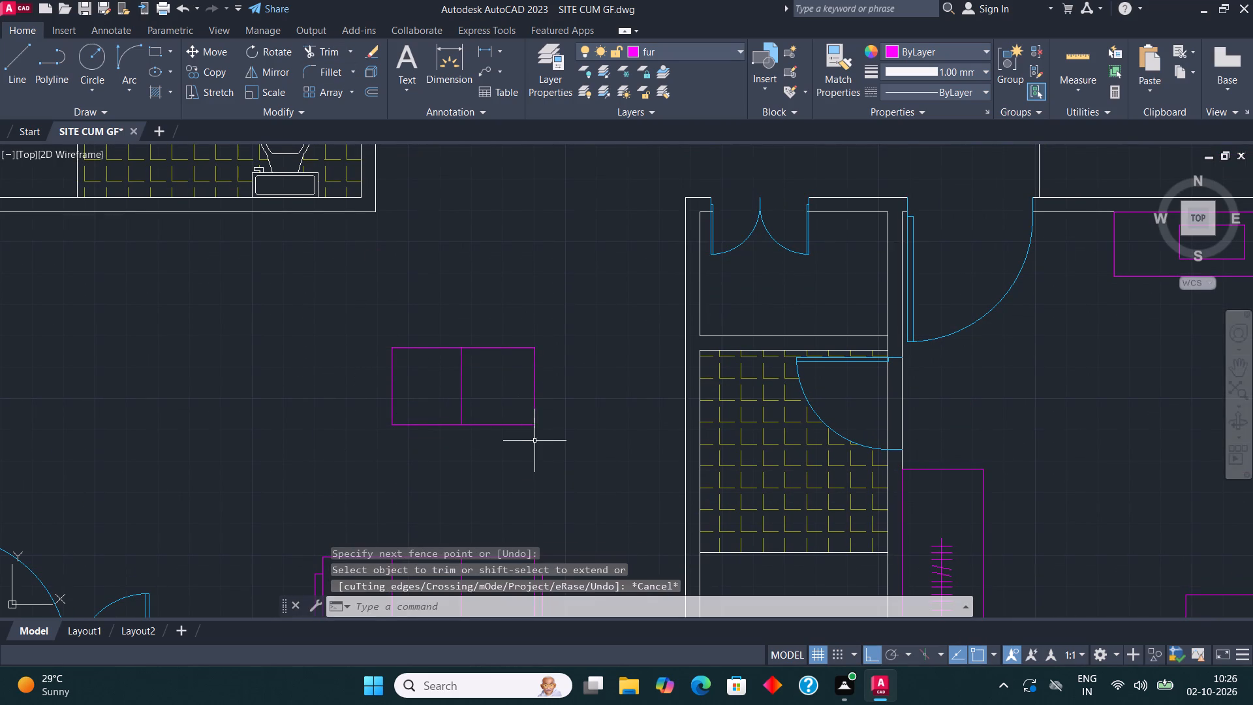
Rotate the two-section seat outline 90 degrees counterclockwise so its length runs north-south.
left_click(534, 442)
left_click(438, 309)
left_click_drag(535, 460, 519, 428)
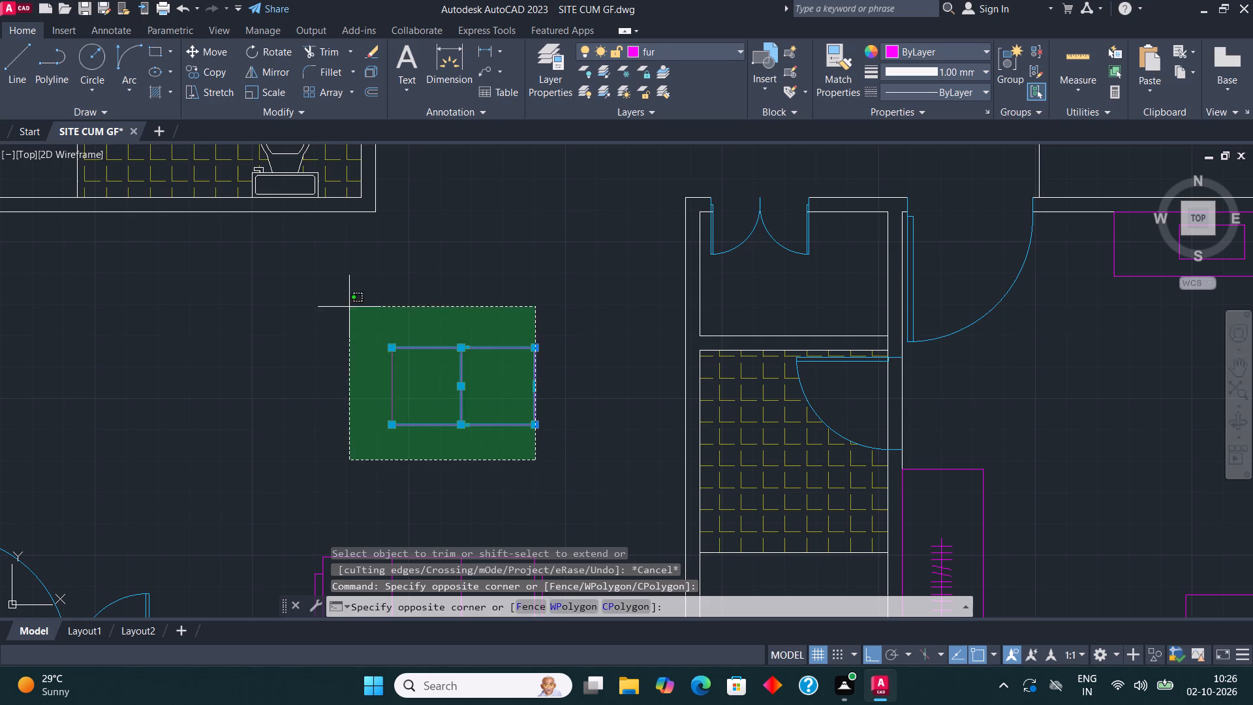
left_click(347, 306)
left_click(277, 47)
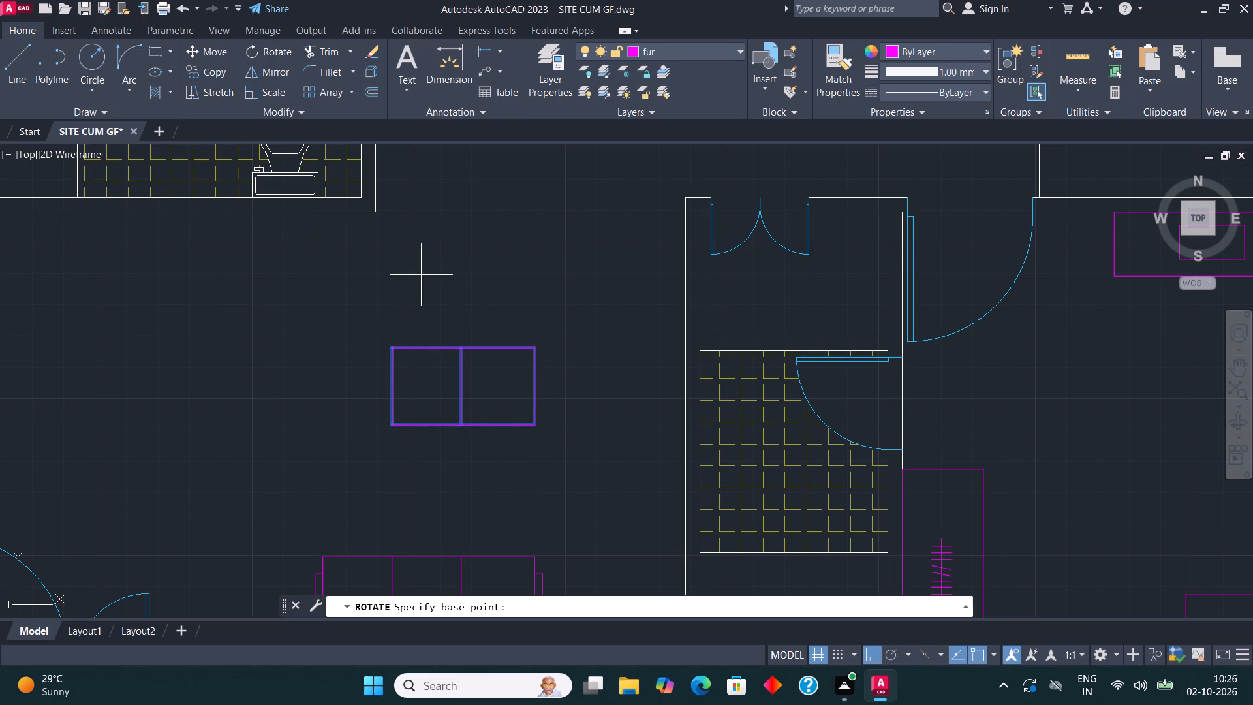
left_click(418, 367)
left_click(418, 315)
Draw the two-seat sofa's back and arms as an outer line around its north, east and south sides.
middle_click_drag(425, 298, 424, 351)
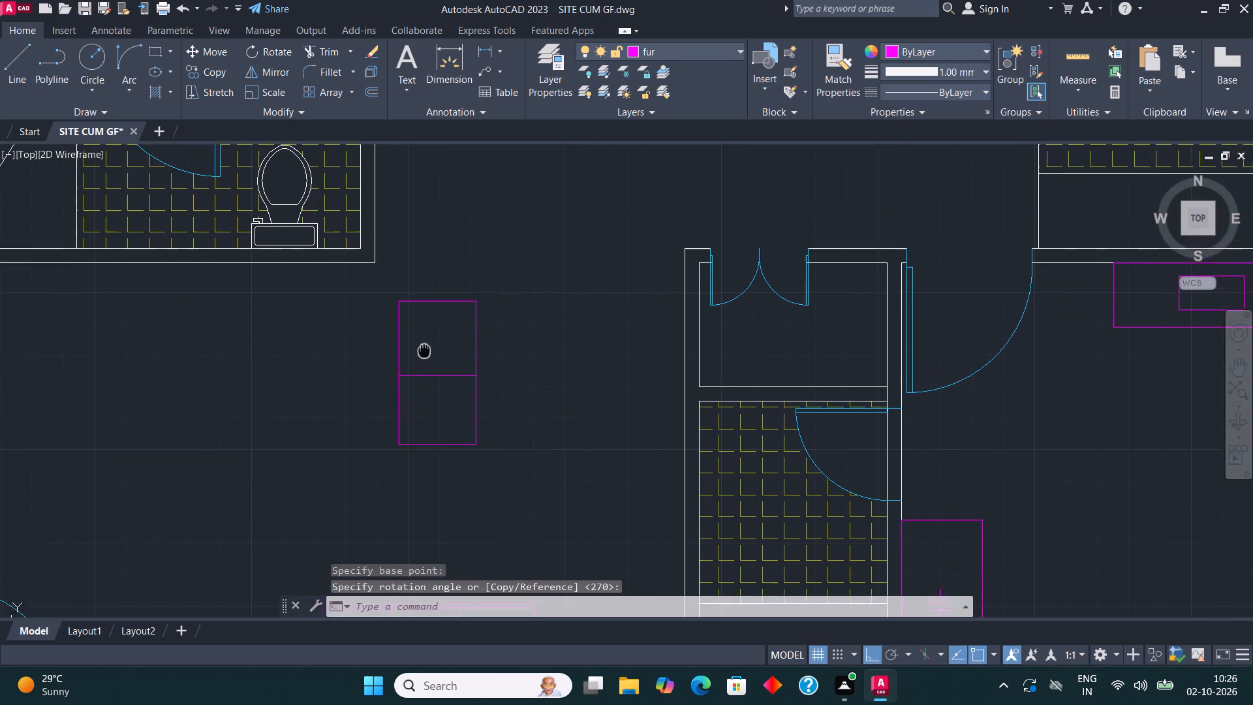
middle_click_drag(424, 351, 401, 394)
left_click(27, 55)
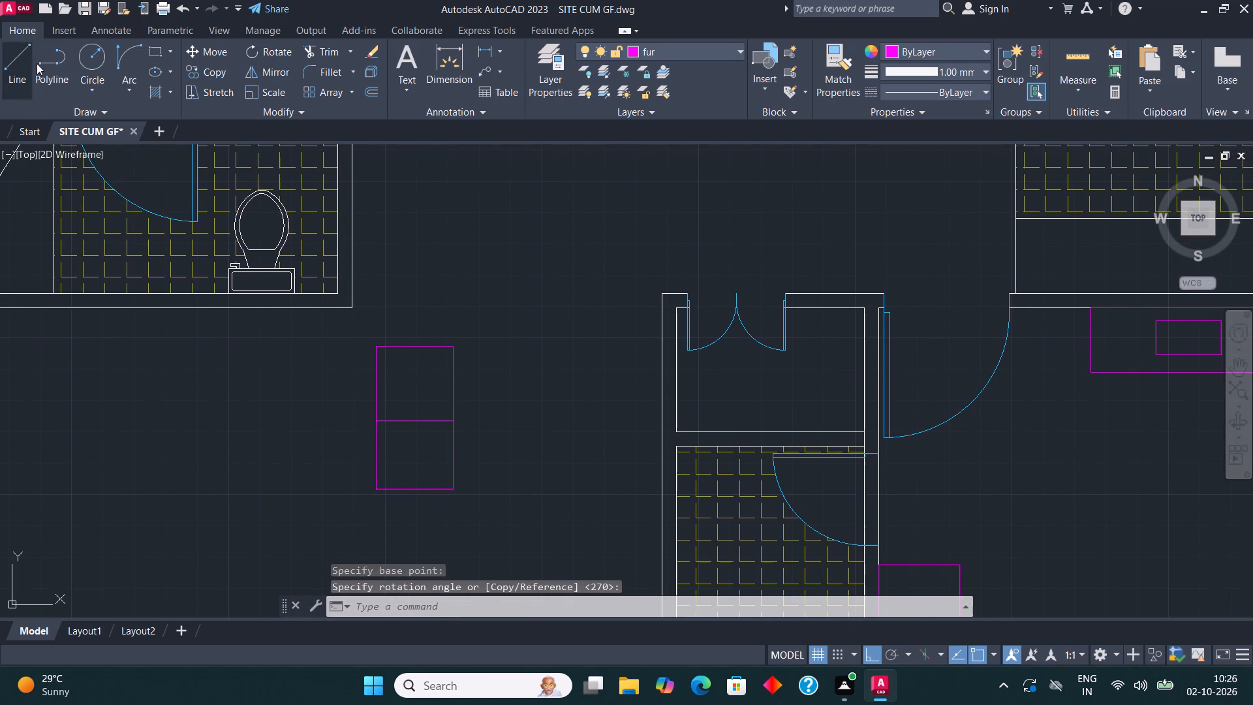
left_click(395, 346)
left_click(393, 336)
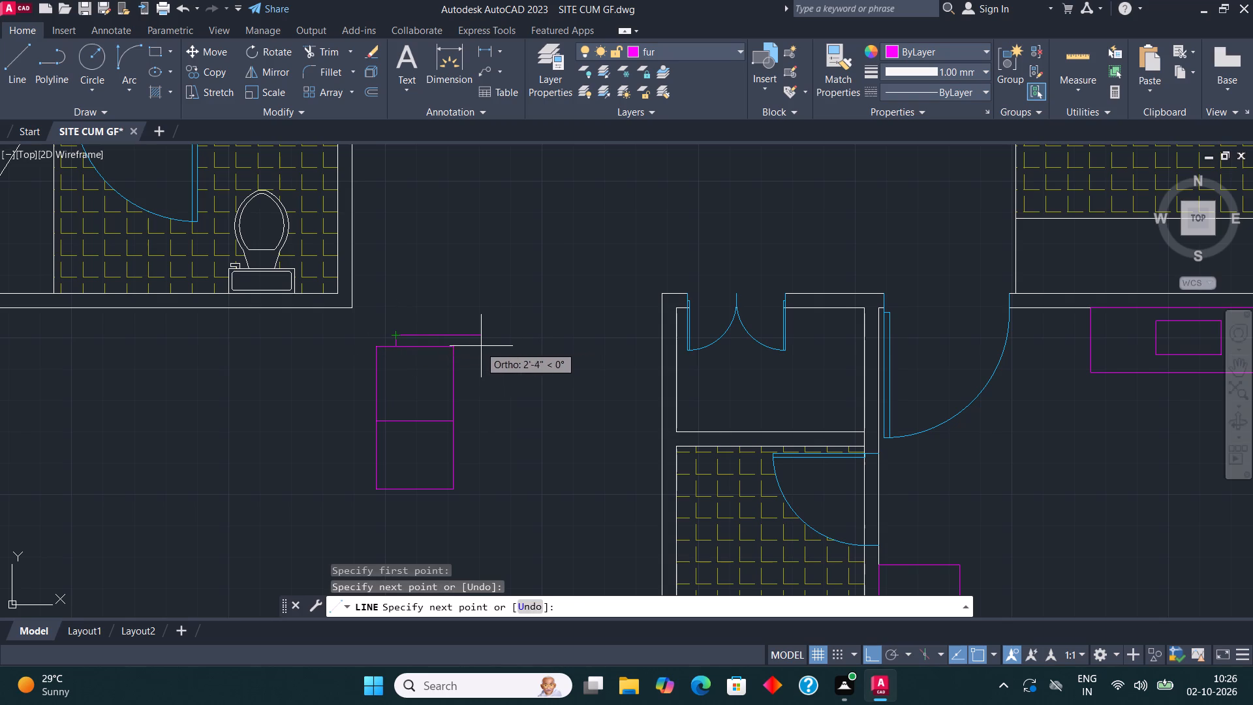
left_click(464, 348)
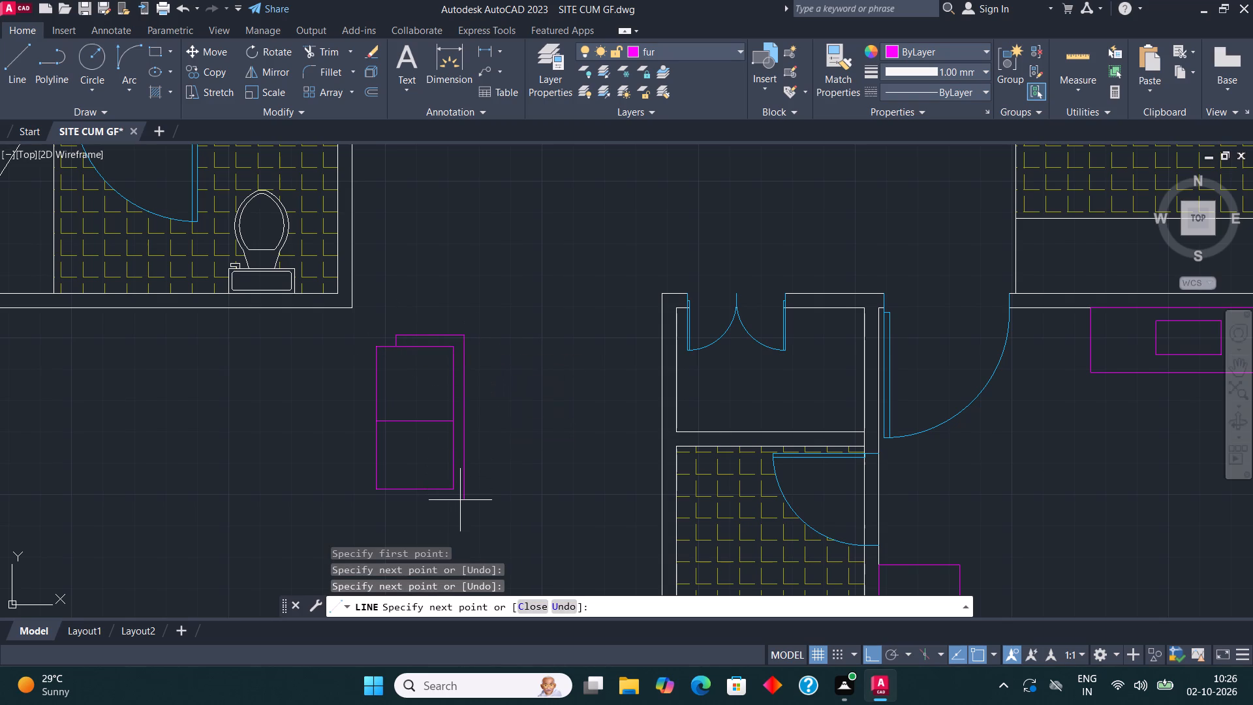
left_click(461, 501)
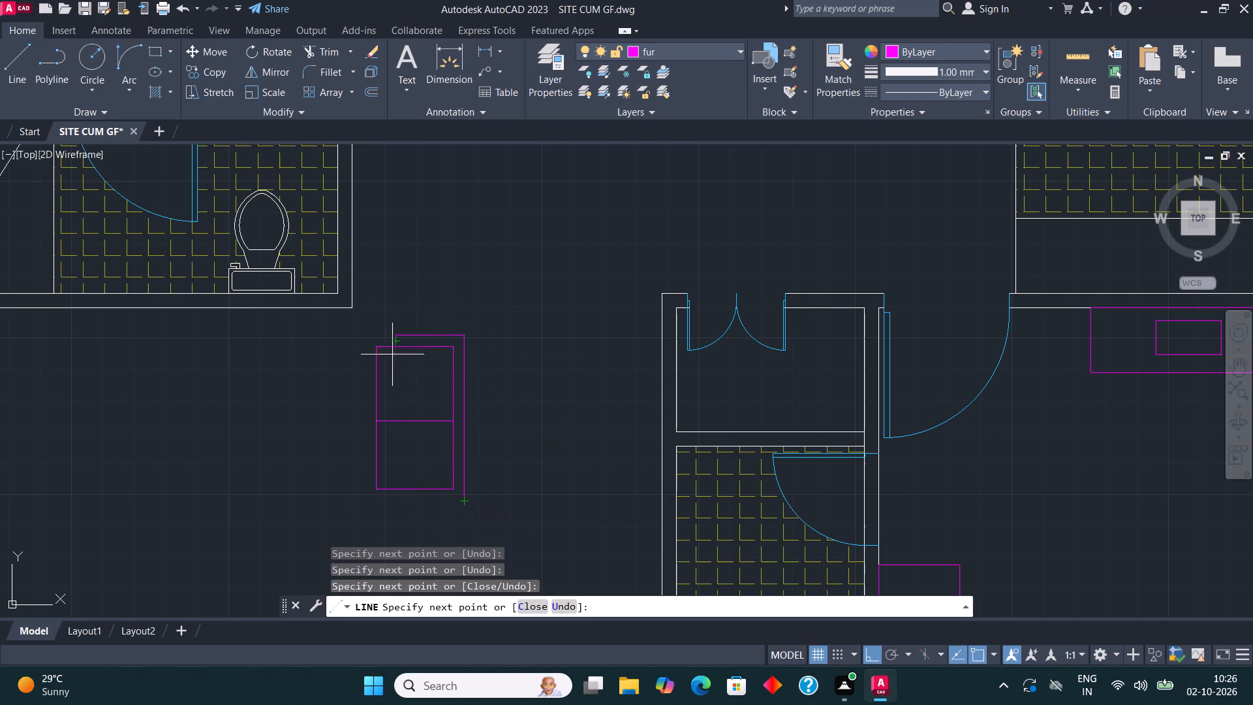
left_click(394, 505)
left_click(400, 491)
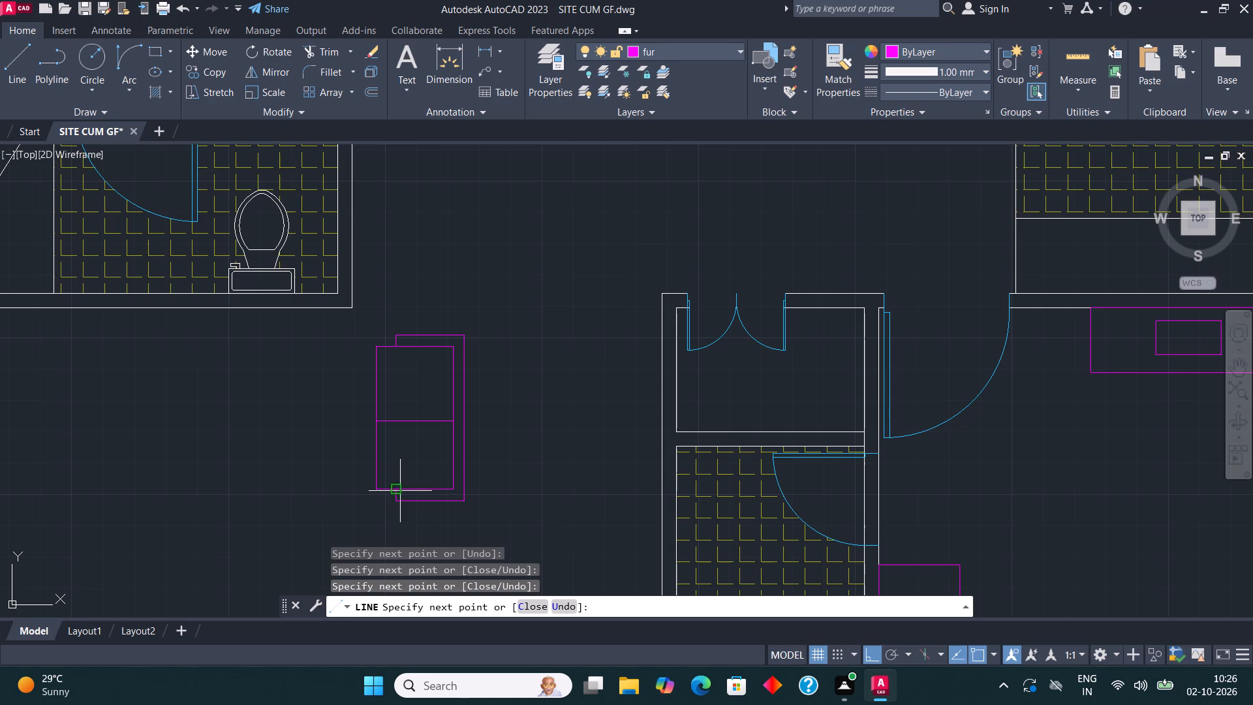
key("Escape")
middle_click_drag(362, 426, 394, 431)
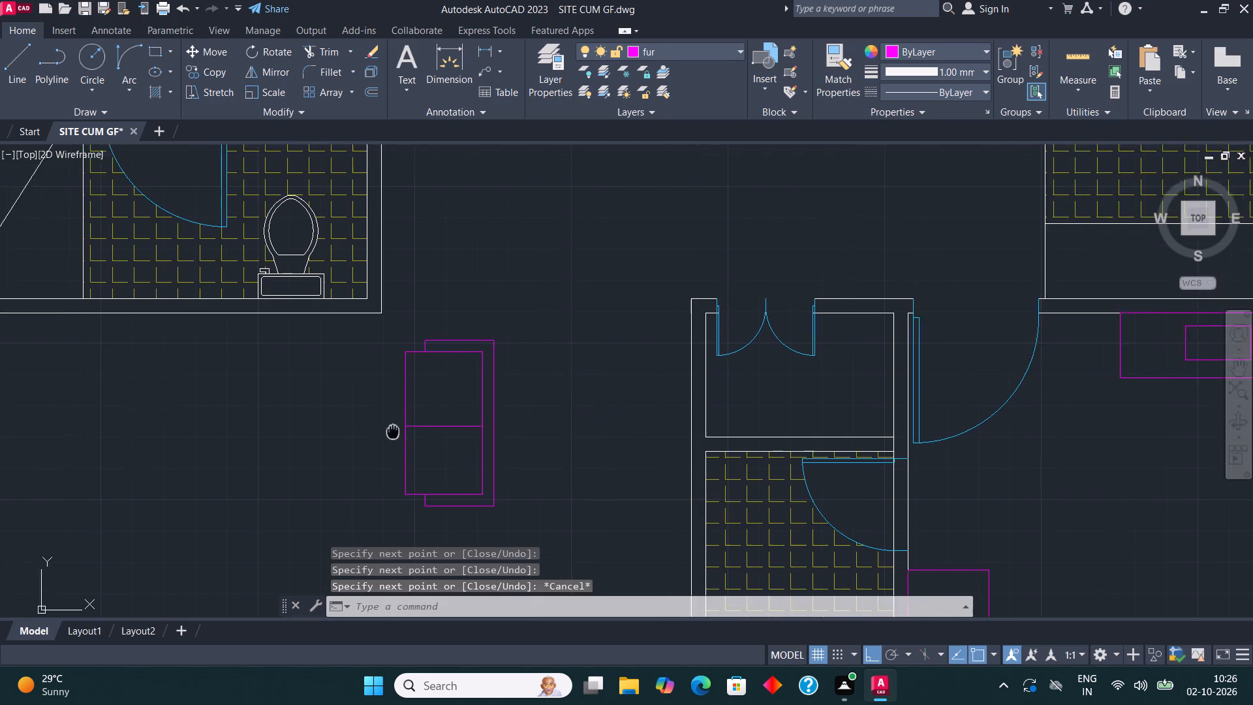
middle_click_drag(394, 431, 456, 371)
scroll(526, 425, "down", 1)
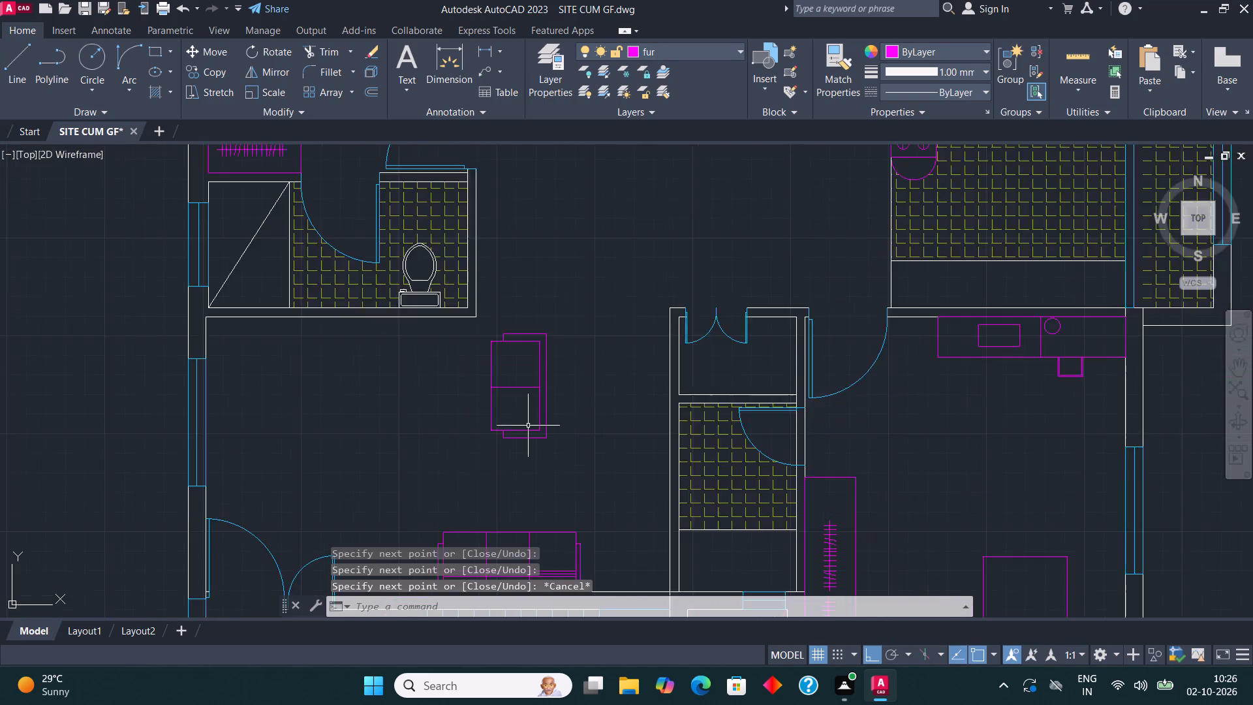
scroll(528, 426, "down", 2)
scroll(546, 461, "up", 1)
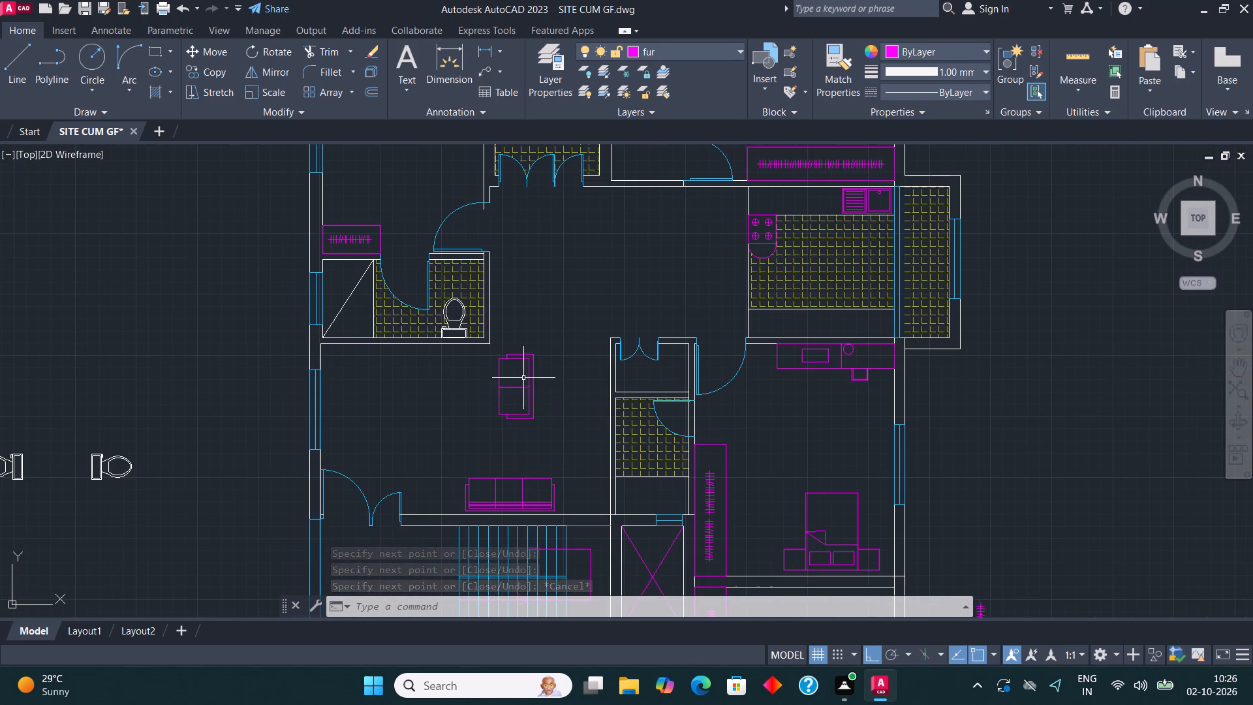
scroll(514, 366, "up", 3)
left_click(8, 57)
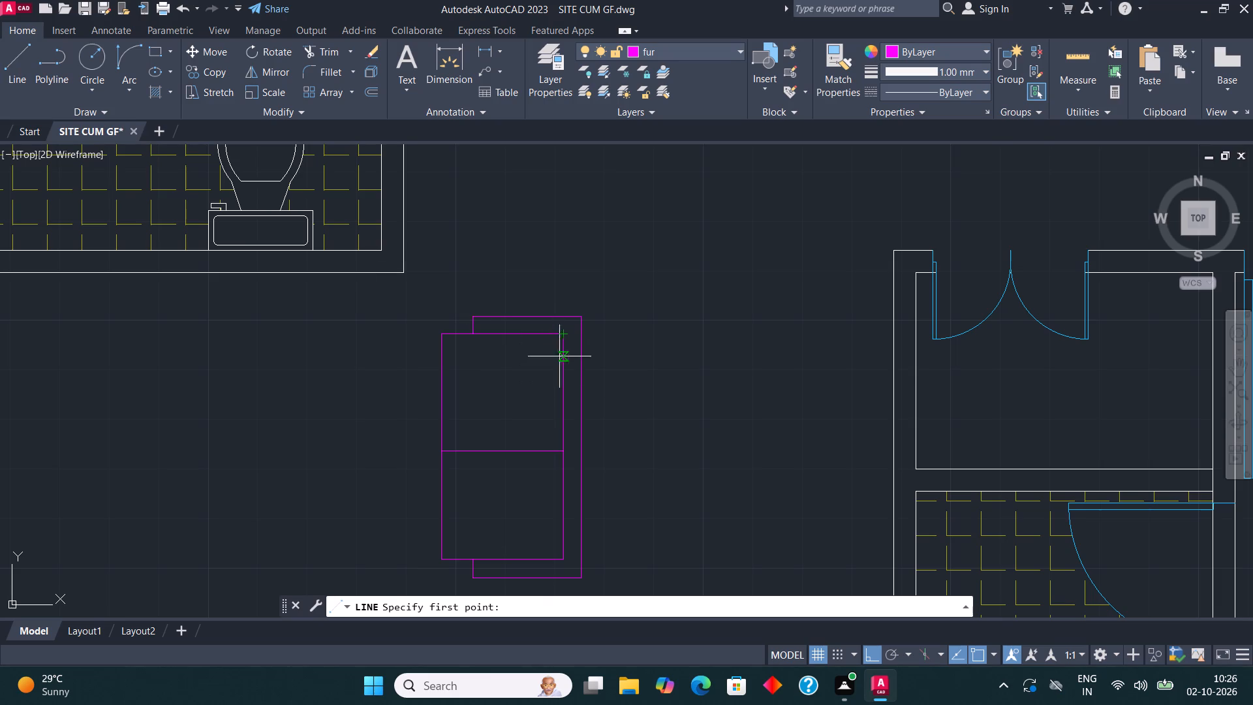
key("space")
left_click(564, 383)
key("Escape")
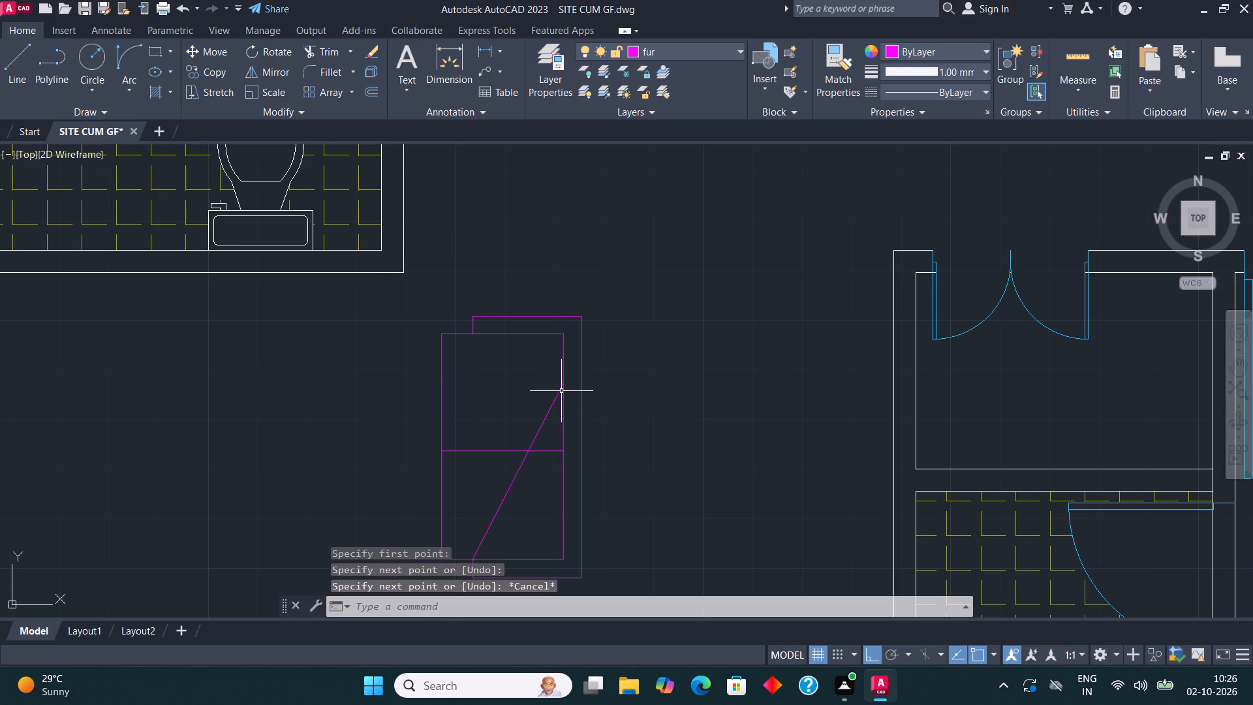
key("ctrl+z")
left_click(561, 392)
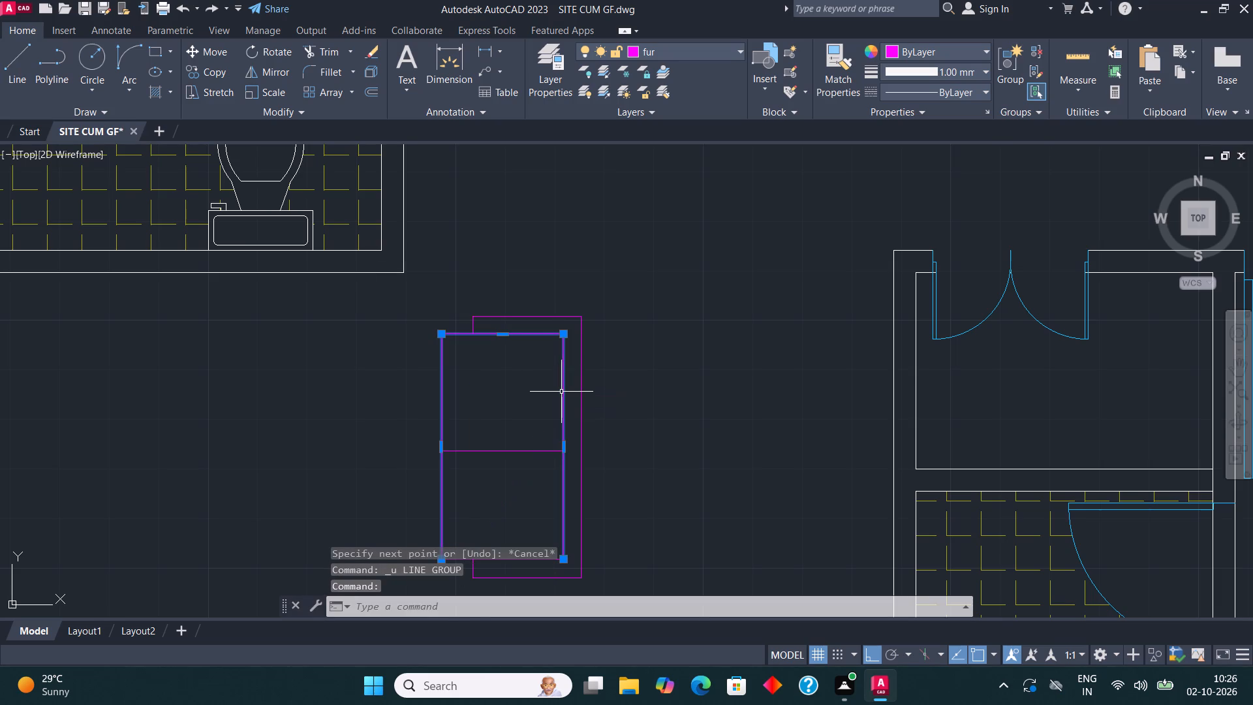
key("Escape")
Draw a line along the east edge of the two-seat sofa's seat and copy it twice westward as backrest lines.
left_click(13, 57)
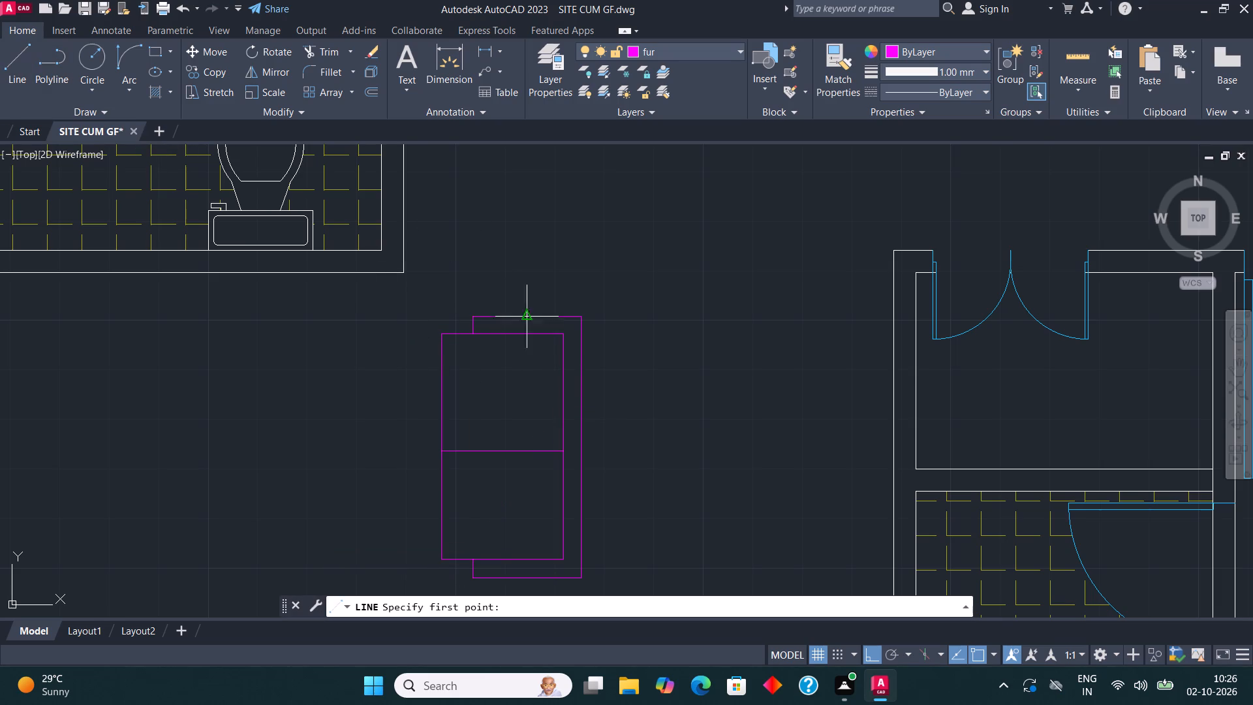
left_click(563, 334)
left_click(560, 552)
key("Escape")
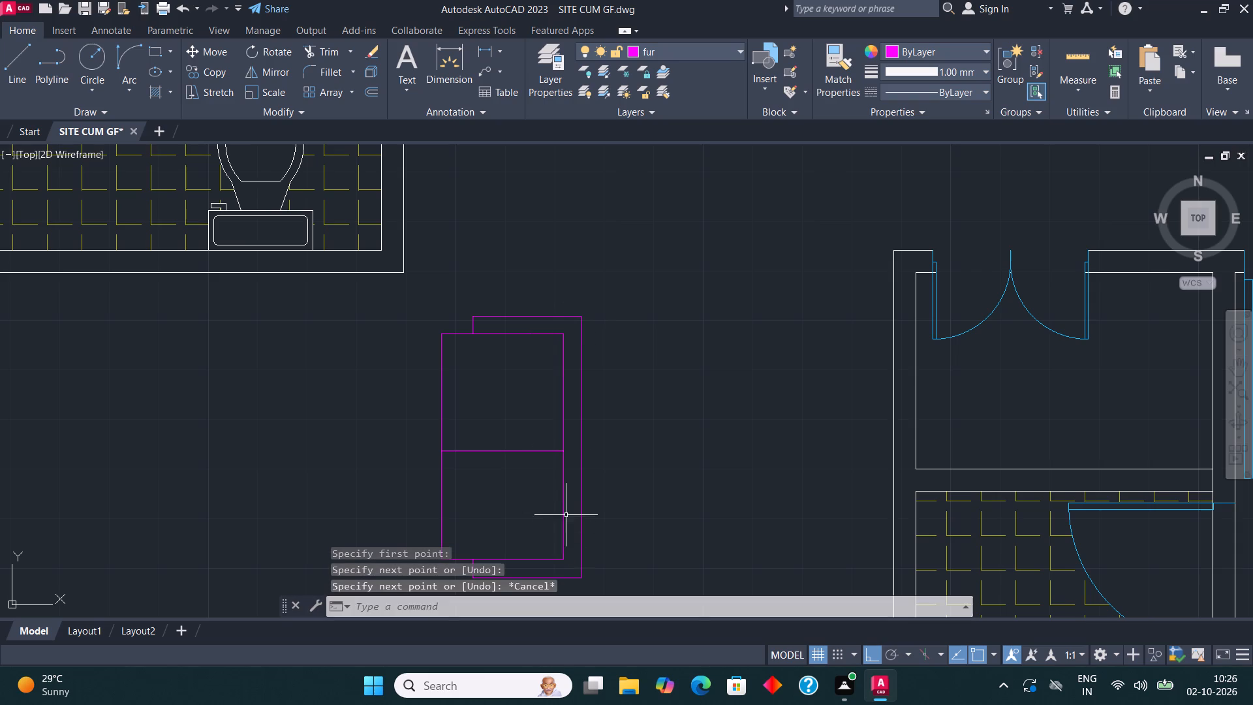
left_click(563, 479)
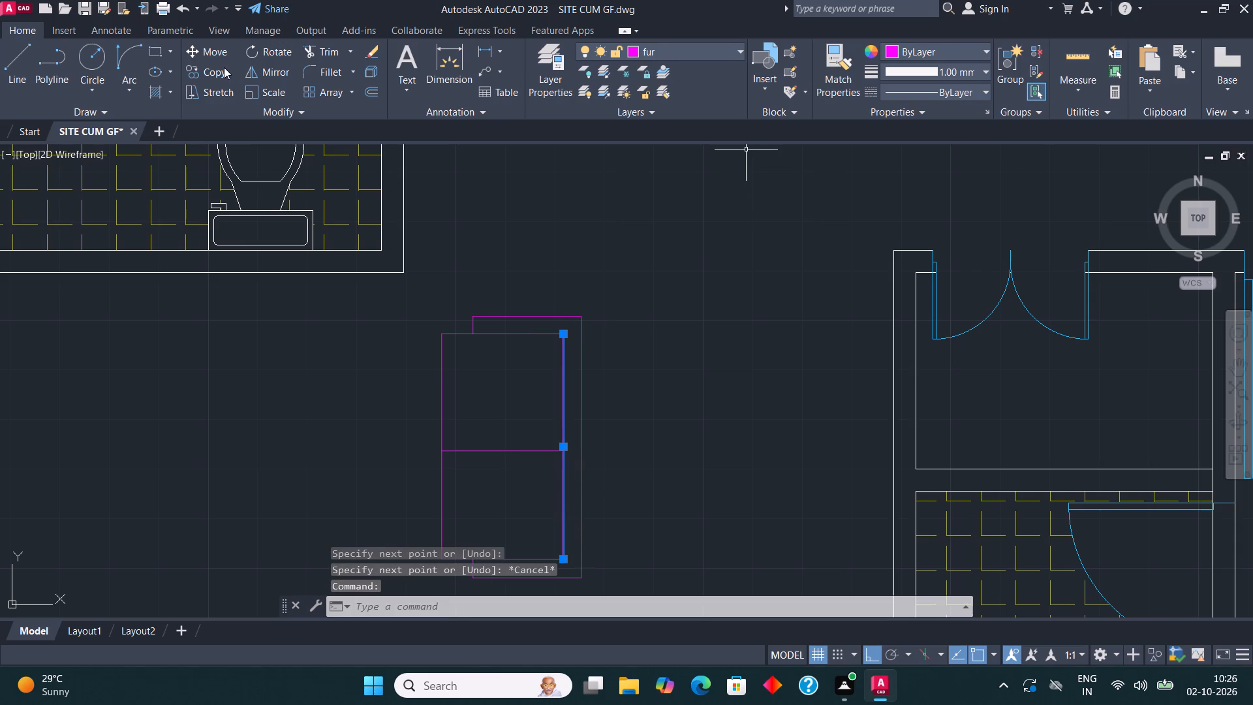
left_click(223, 67)
left_click(568, 337)
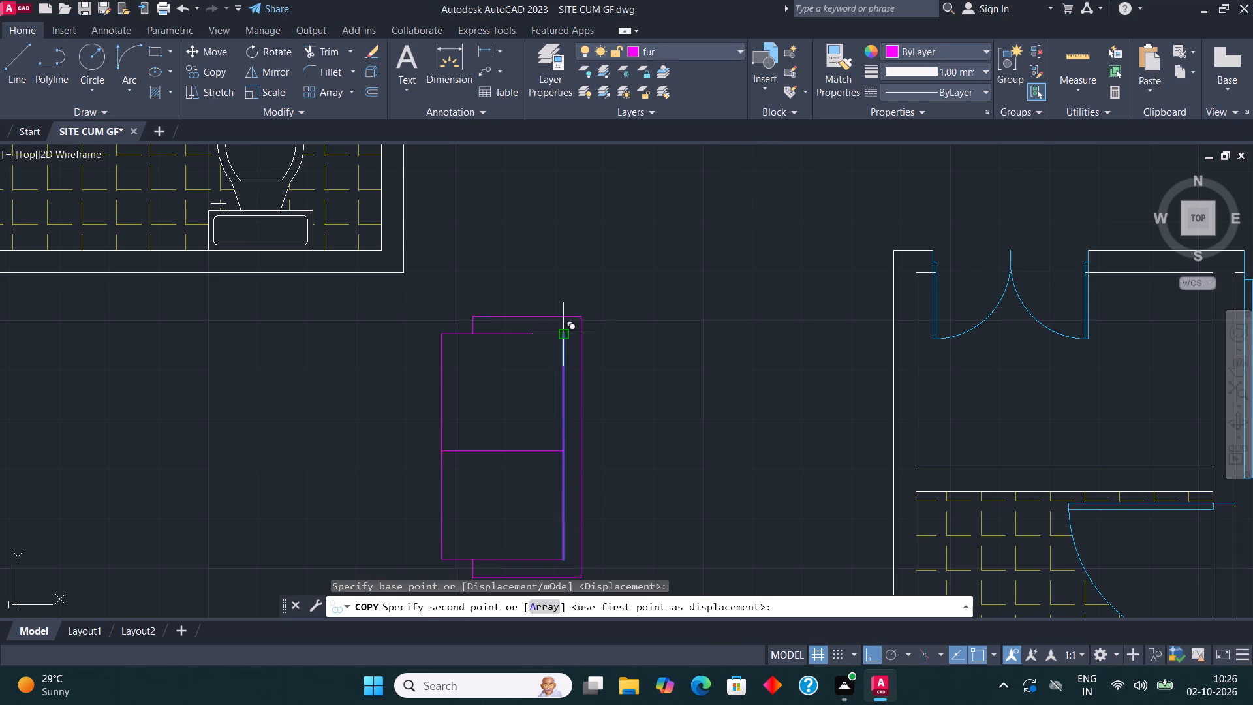
left_click(551, 339)
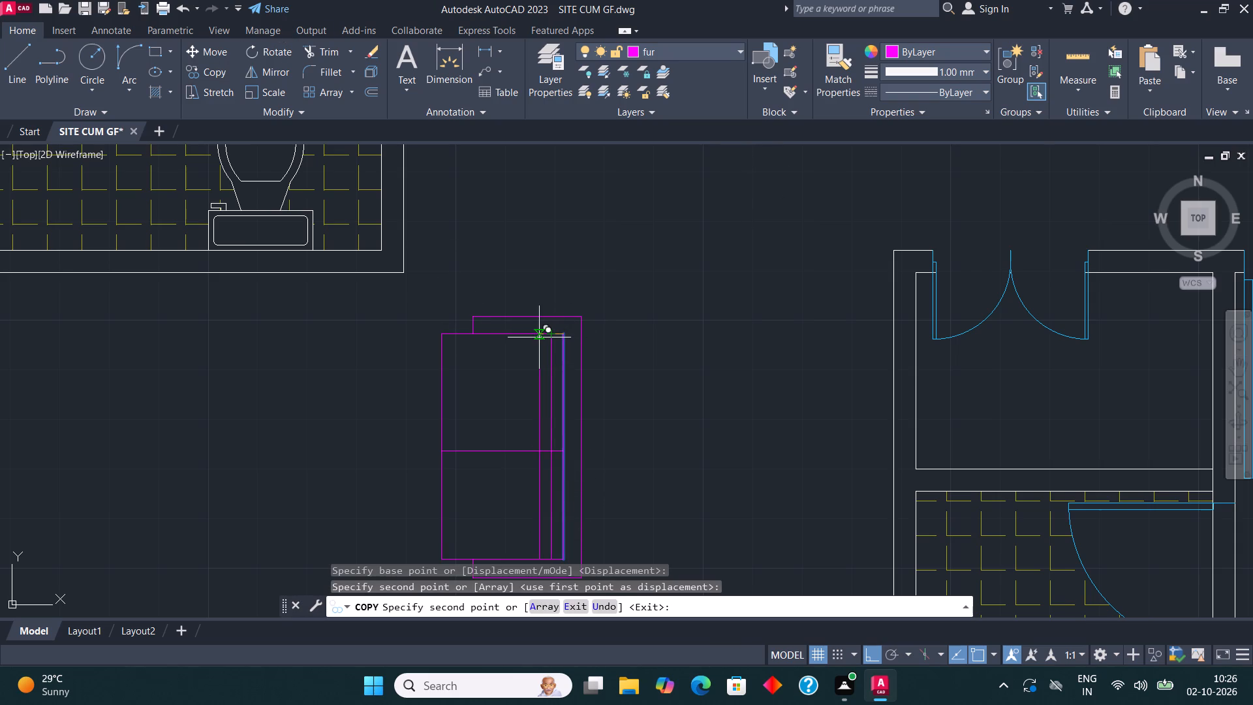
left_click(538, 337)
key("Escape")
Draw a circular side table in the gap between the three-seat sofa and the wall to its east.
scroll(493, 223, "down", 3)
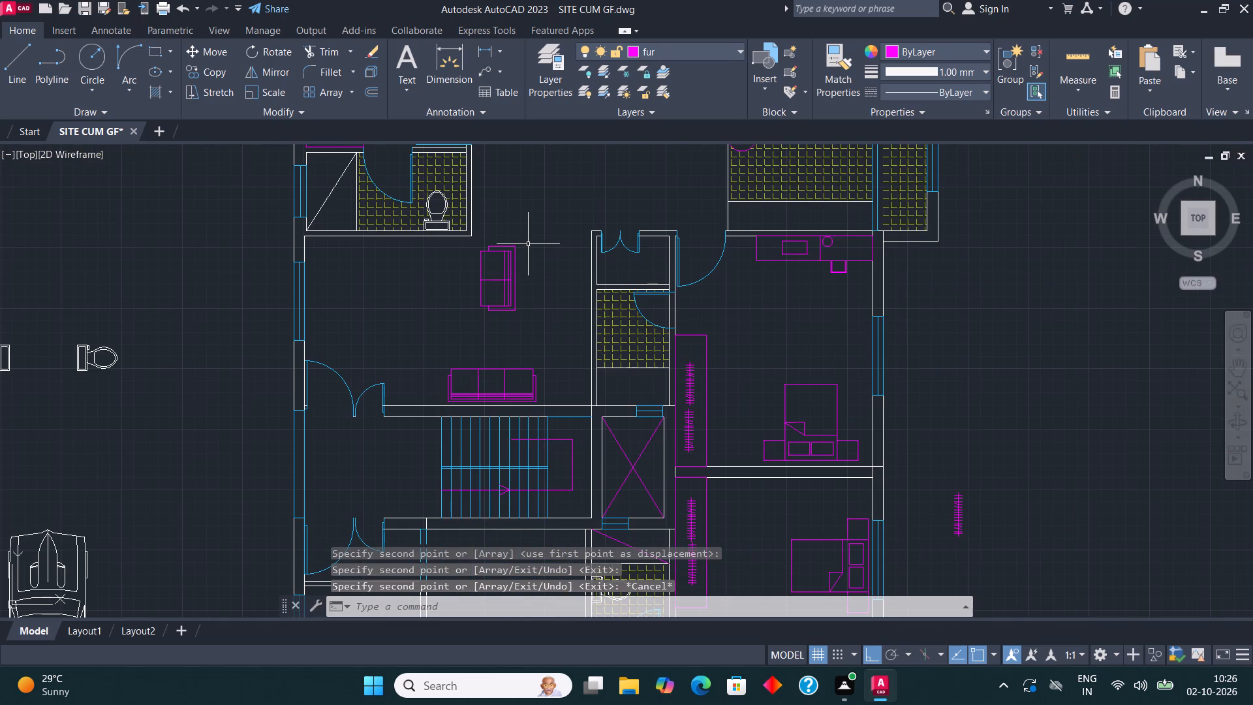
middle_click_drag(528, 244, 496, 263)
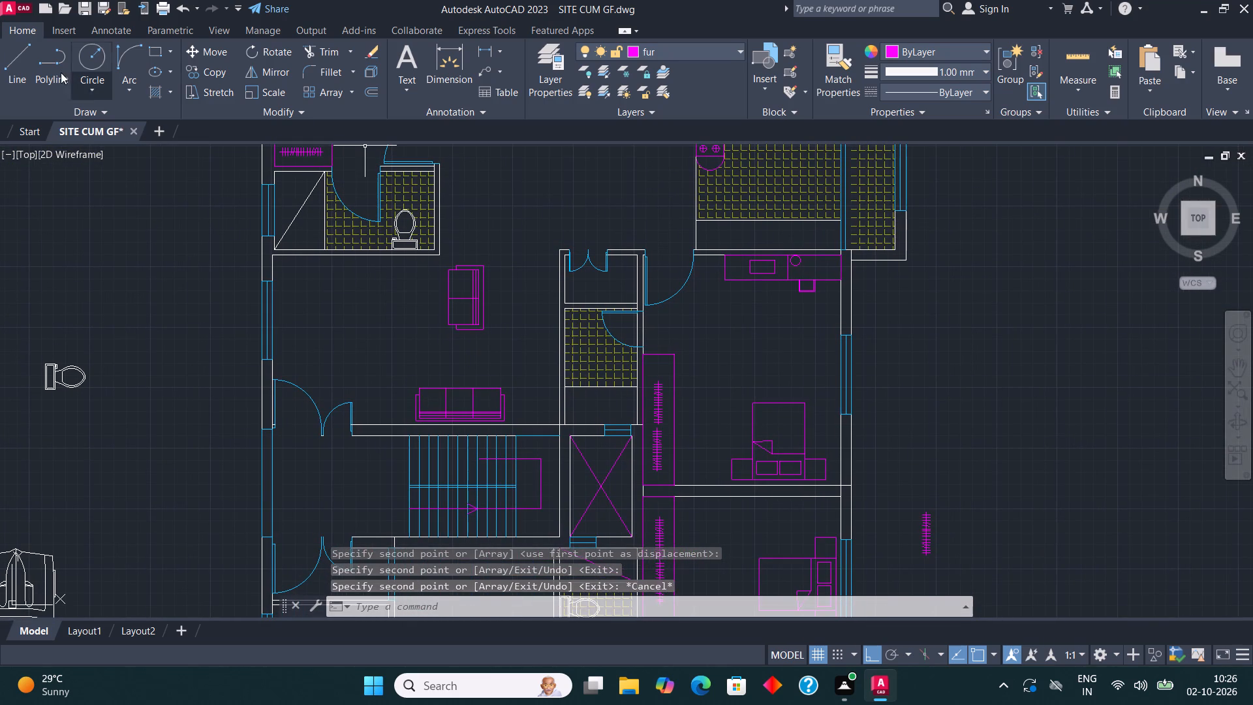
left_click(83, 56)
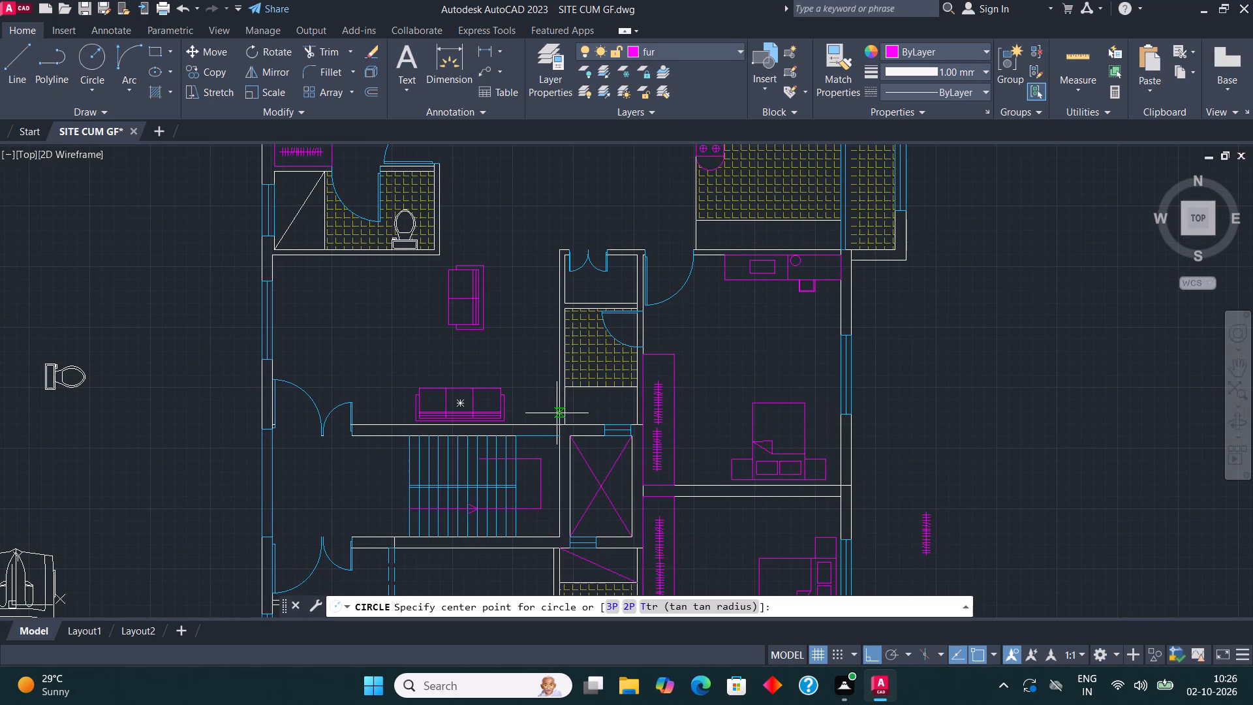
scroll(557, 413, "up", 3)
left_click(450, 388)
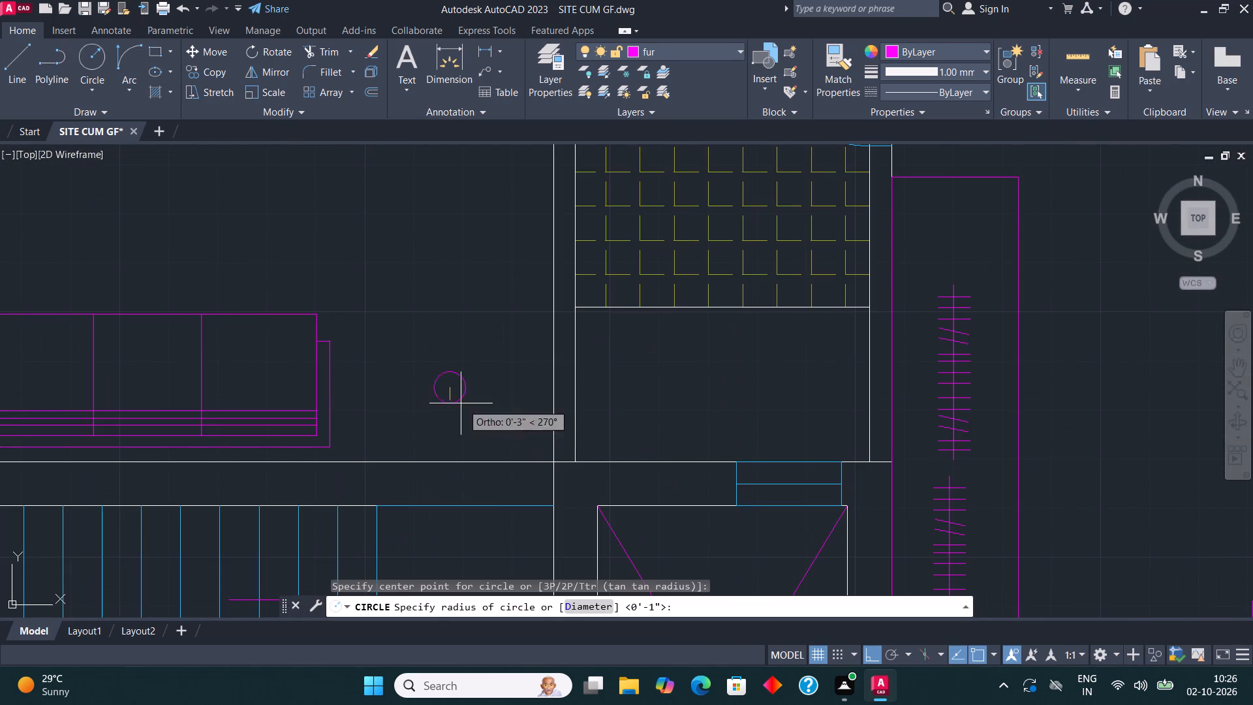
left_click(481, 439)
Shift the circular side table slightly north, away from the wall behind the three-seat sofa.
scroll(496, 276, "down", 3)
middle_click_drag(504, 287, 553, 416)
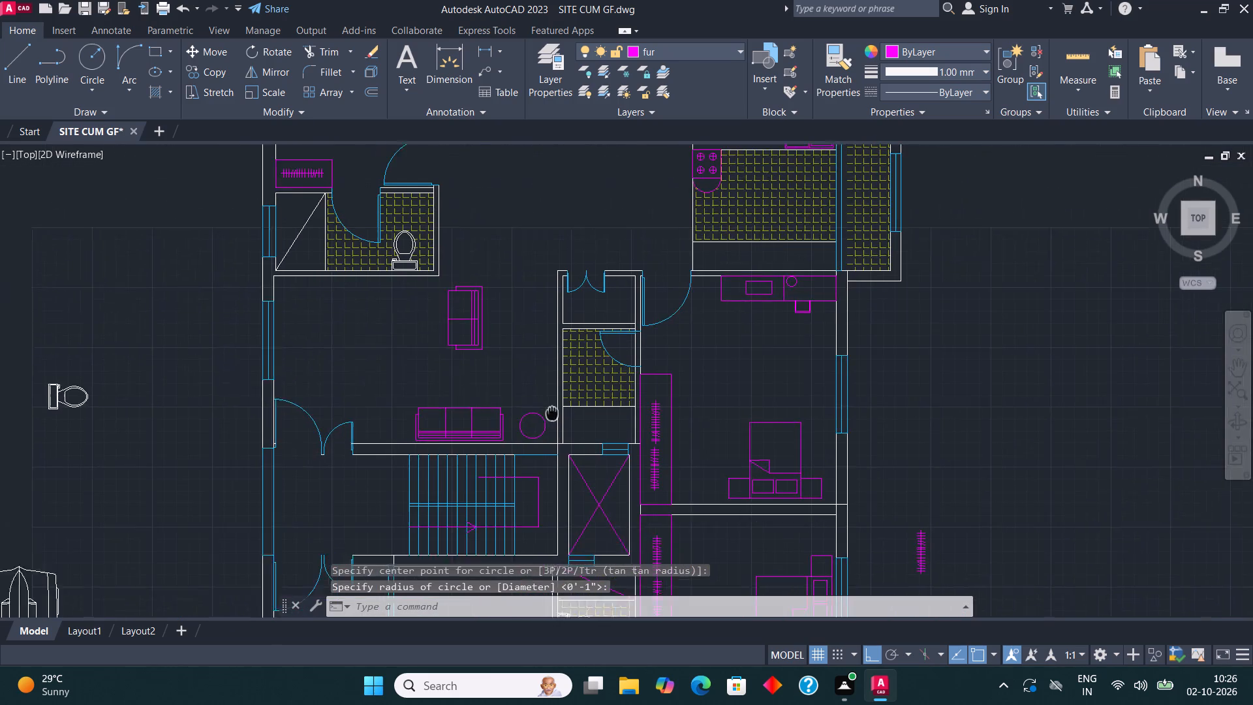
middle_click_drag(553, 416, 555, 427)
scroll(540, 442, "up", 2)
left_click(516, 416)
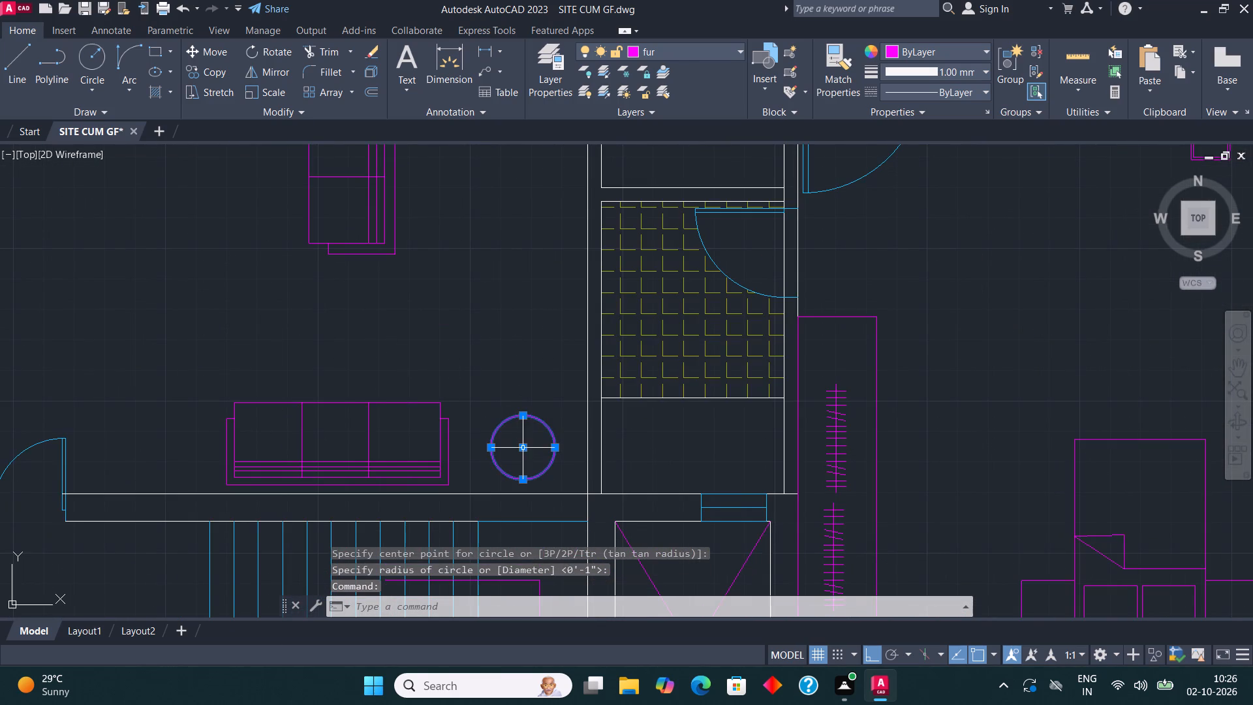
left_click(523, 452)
left_click(519, 435)
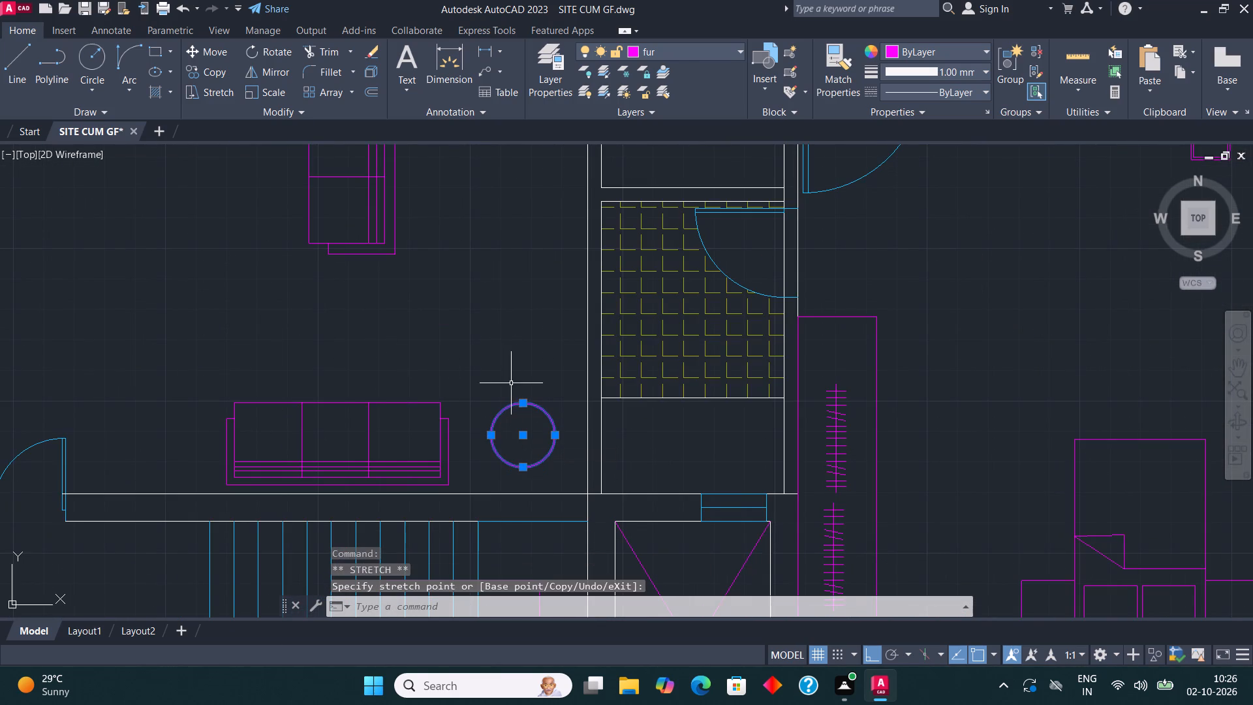
key("Escape")
Move the whole two-seat sofa southeast, with Ortho off, to stand along the east wall just north of the circular side table.
middle_click_drag(381, 353, 413, 454)
left_click_drag(497, 387, 495, 368)
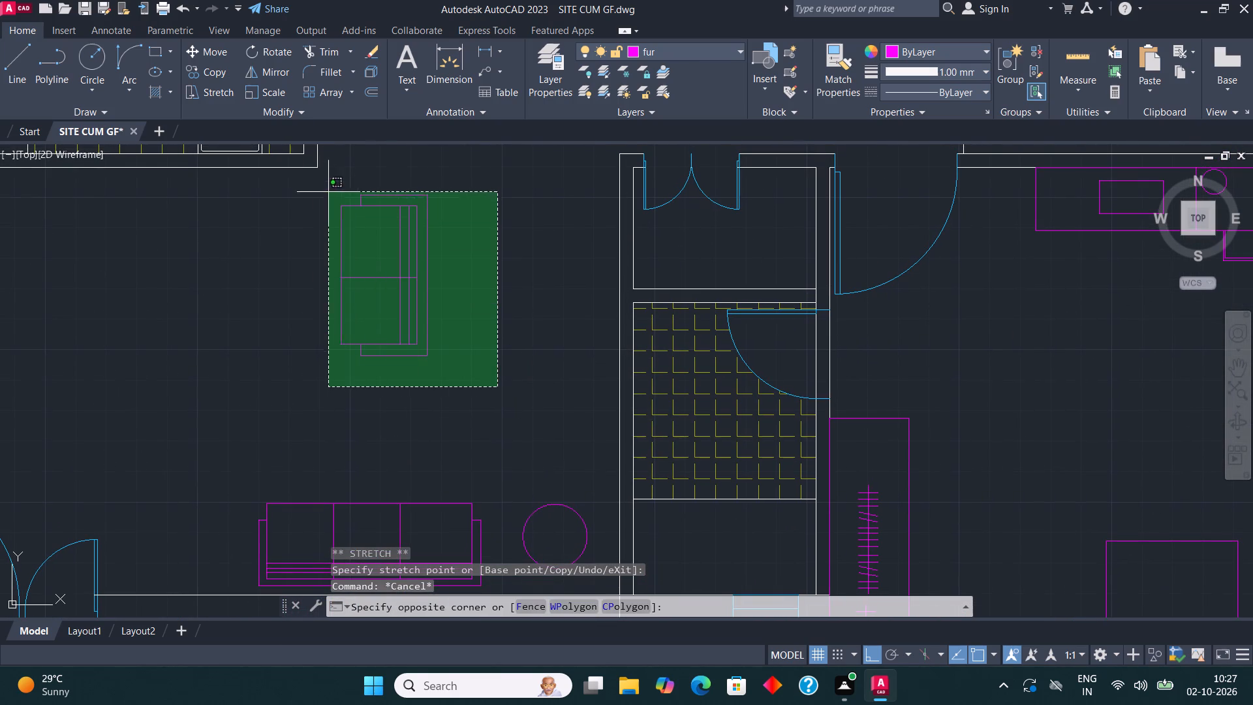
left_click(317, 189)
left_click(202, 54)
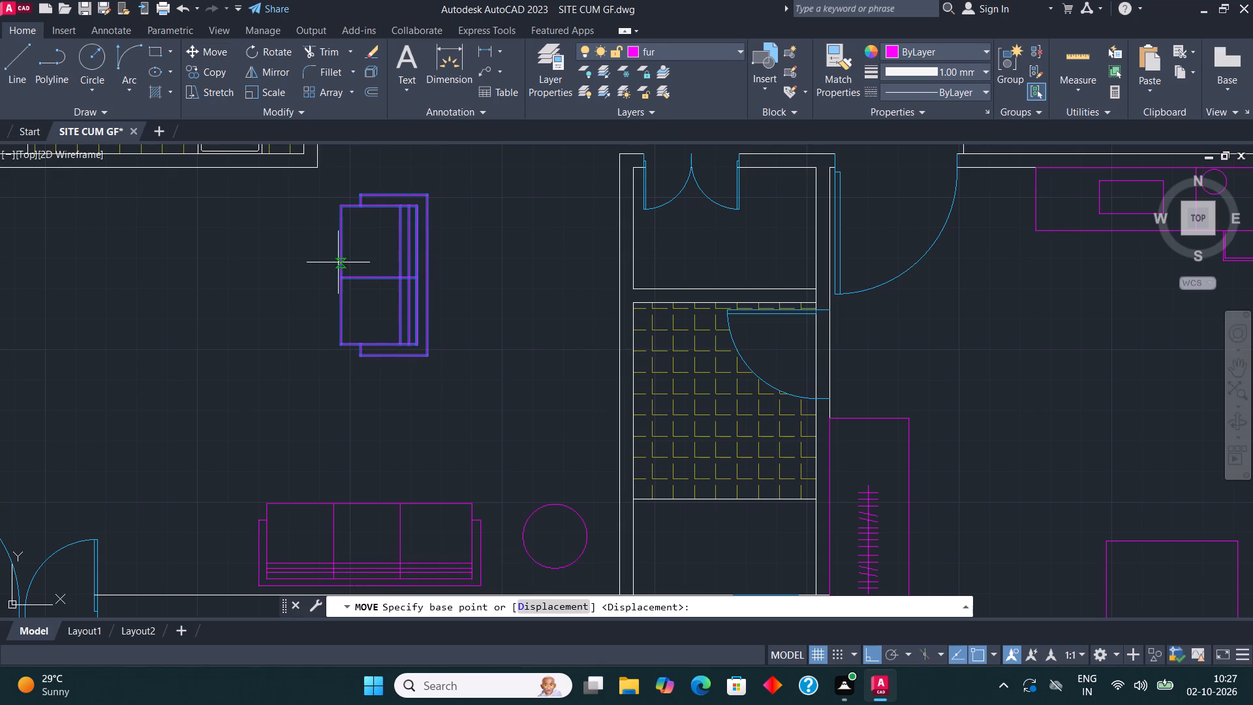
left_click(377, 283)
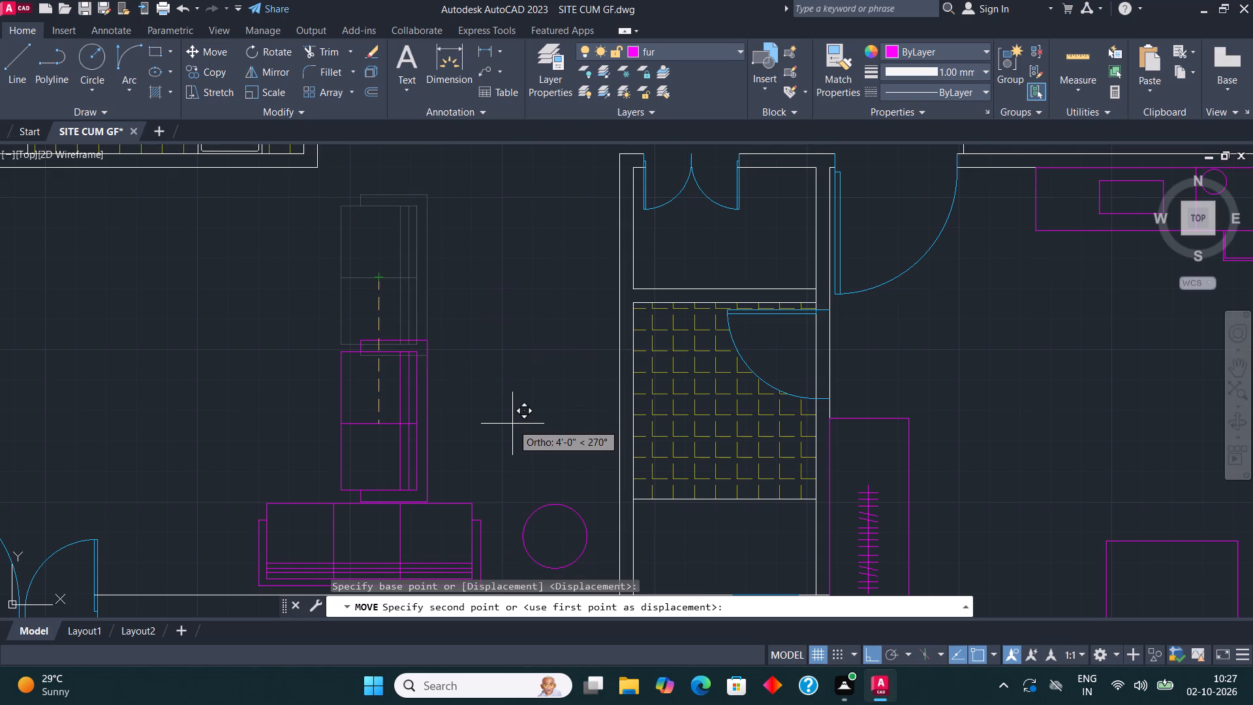
key("F8")
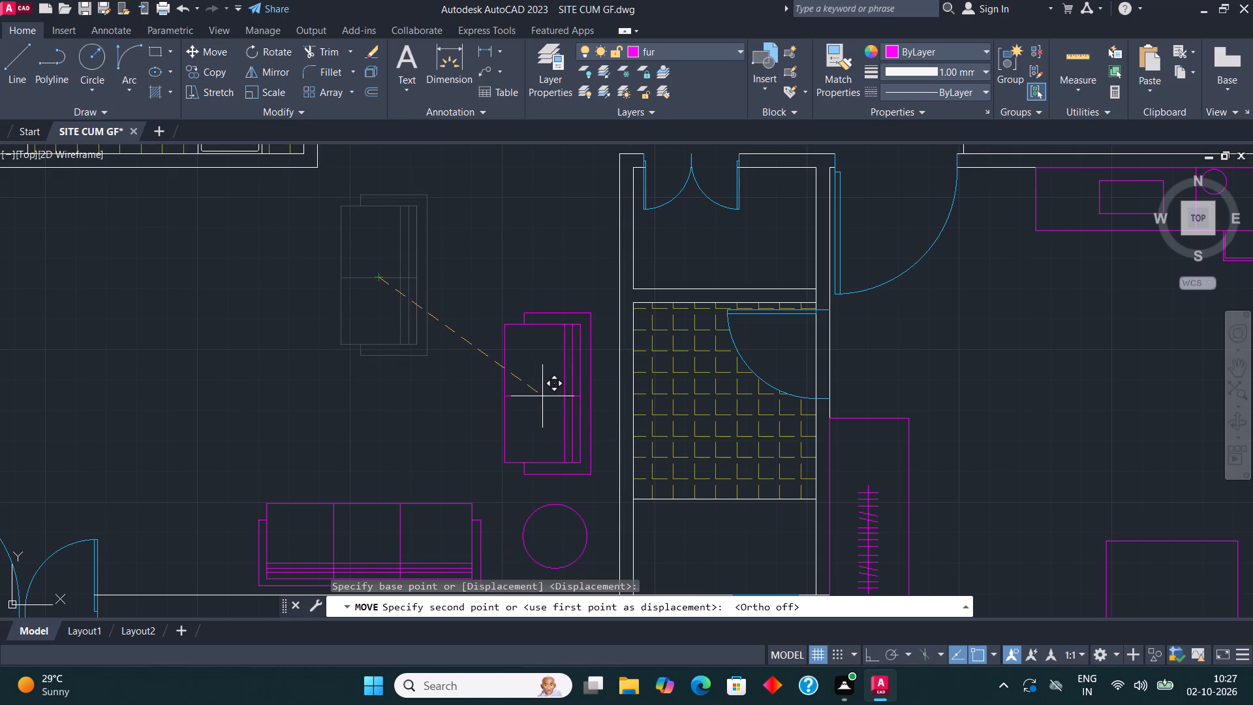
left_click(542, 396)
key("Escape")
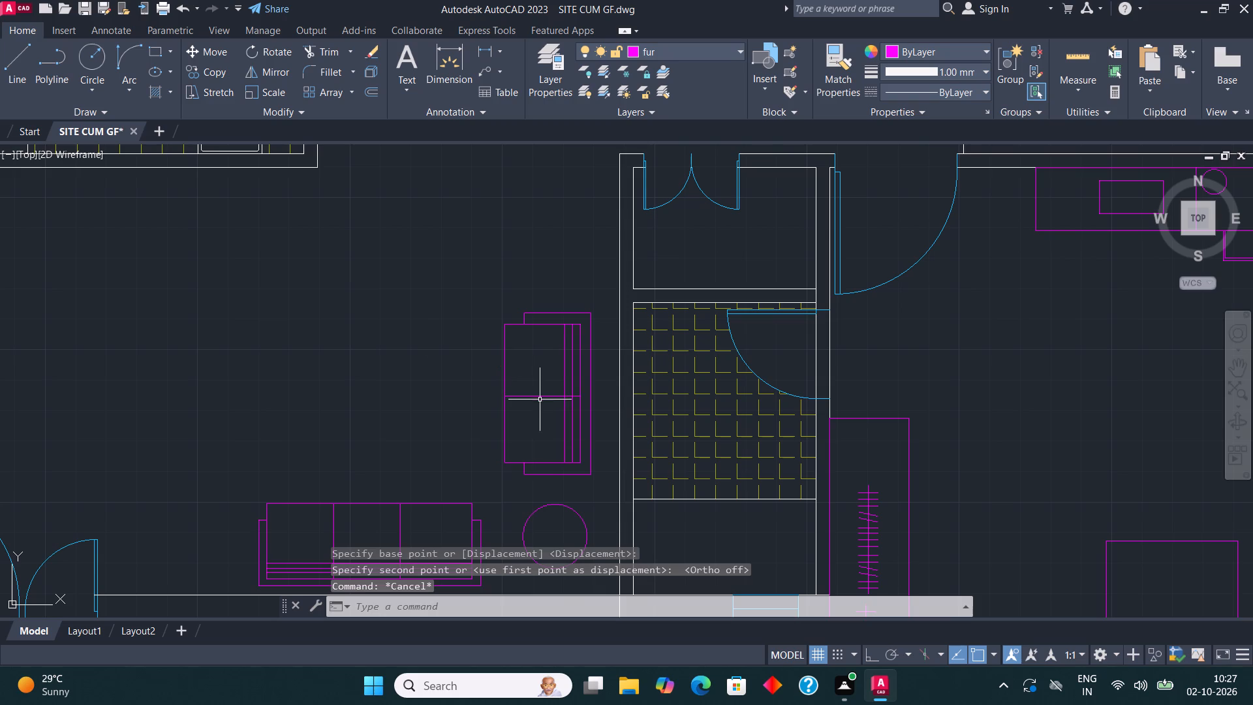
Move the two-seat sofa about 5 inches south, closer to the circular side table.
scroll(576, 379, "down", 1)
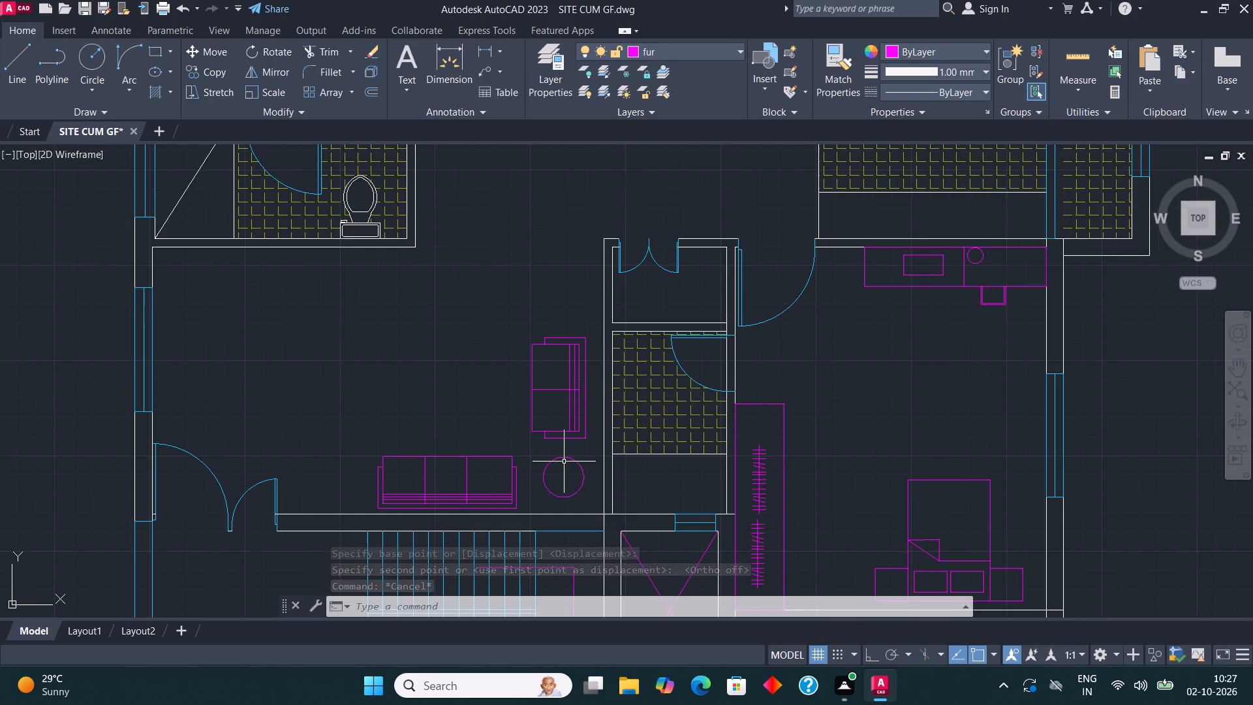
left_click(593, 445)
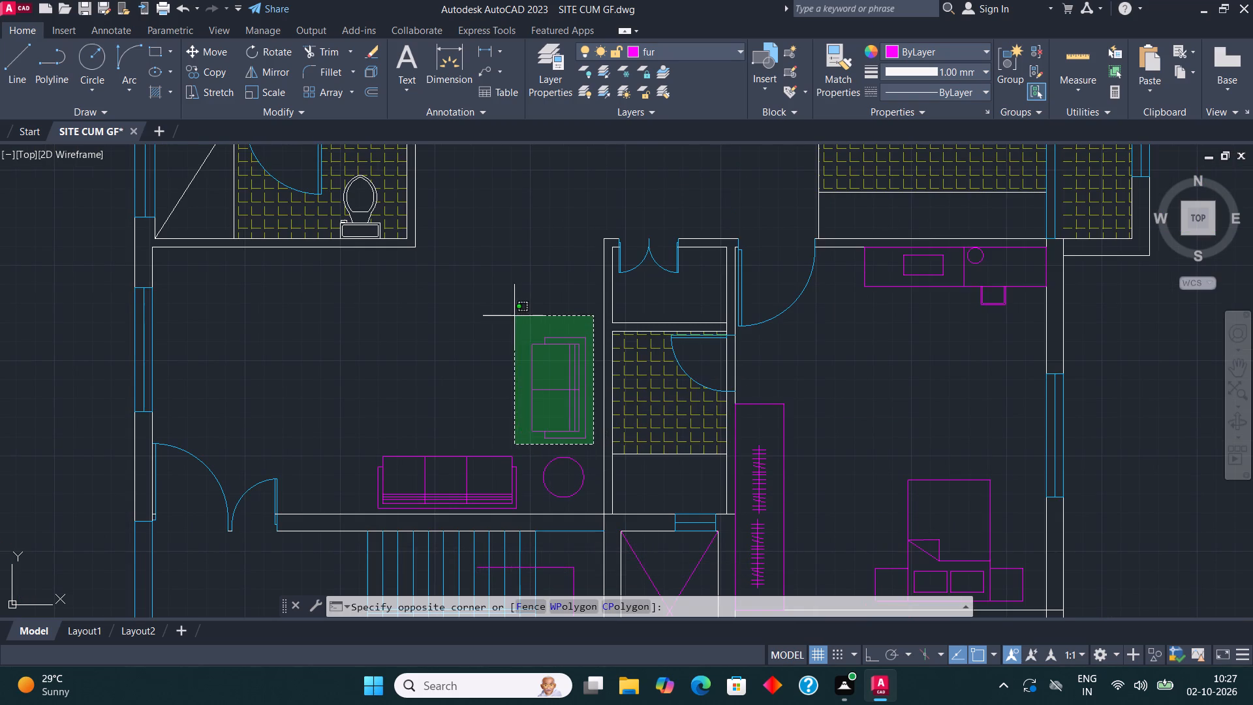
left_click(514, 315)
left_click(211, 46)
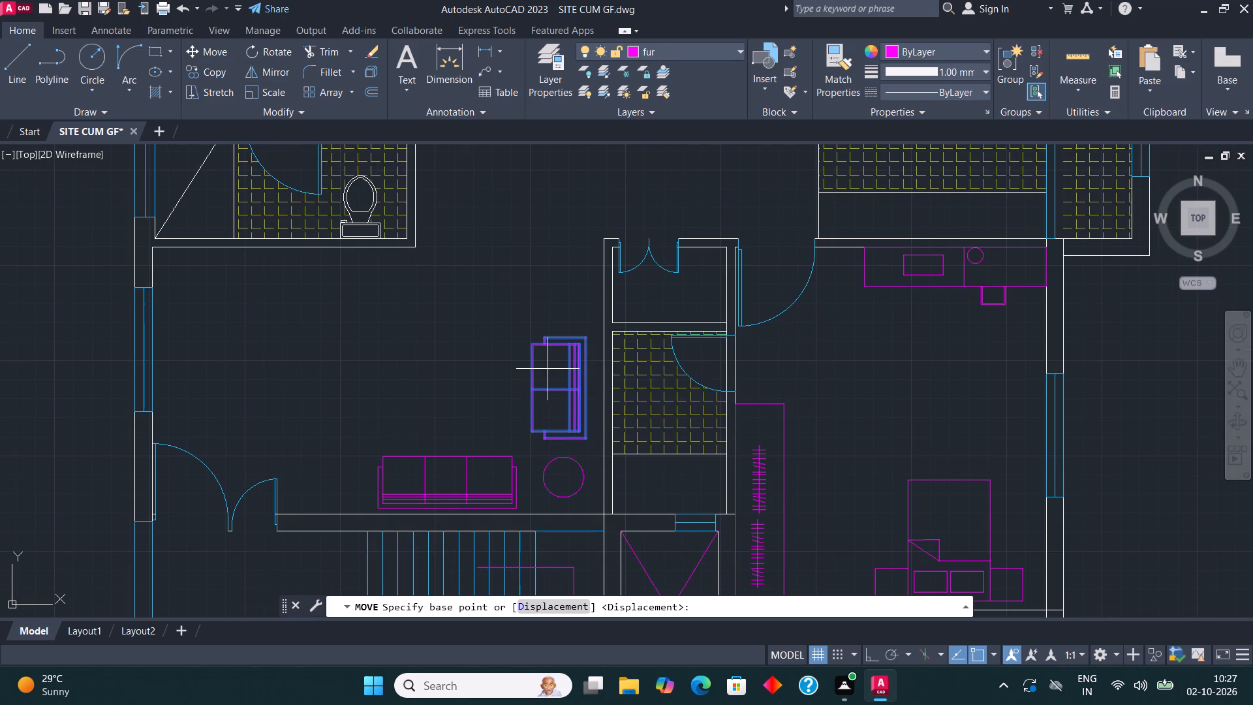
scroll(548, 377, "up", 1)
left_click(561, 392)
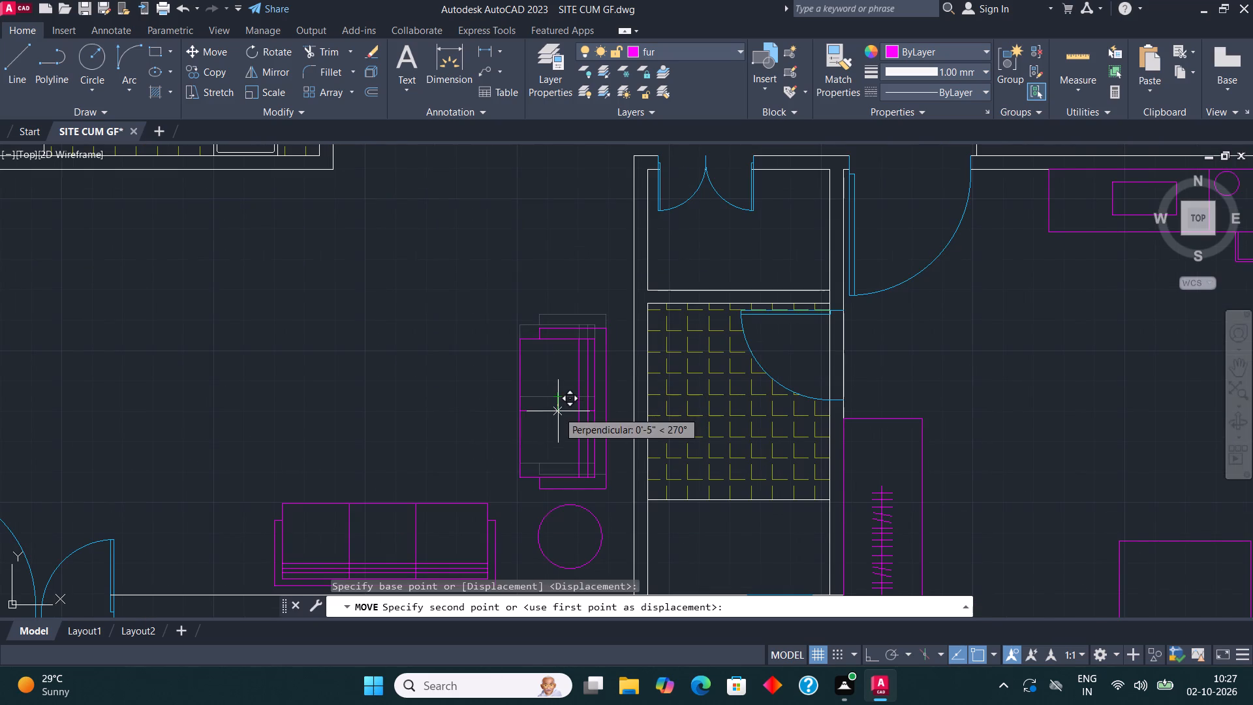
left_click(558, 411)
key("Escape")
Copy the circular side table to the north end of the two-seat sofa and the west end of the three-seat sofa.
left_click(578, 507)
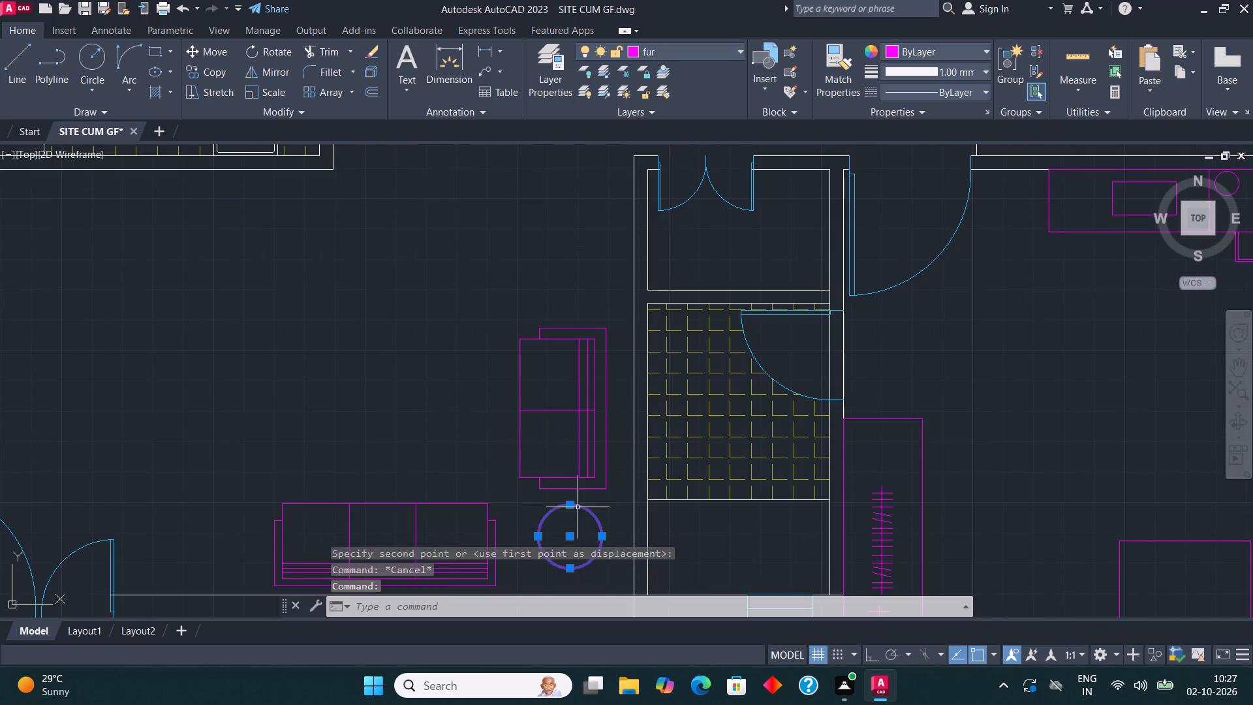
left_click(206, 74)
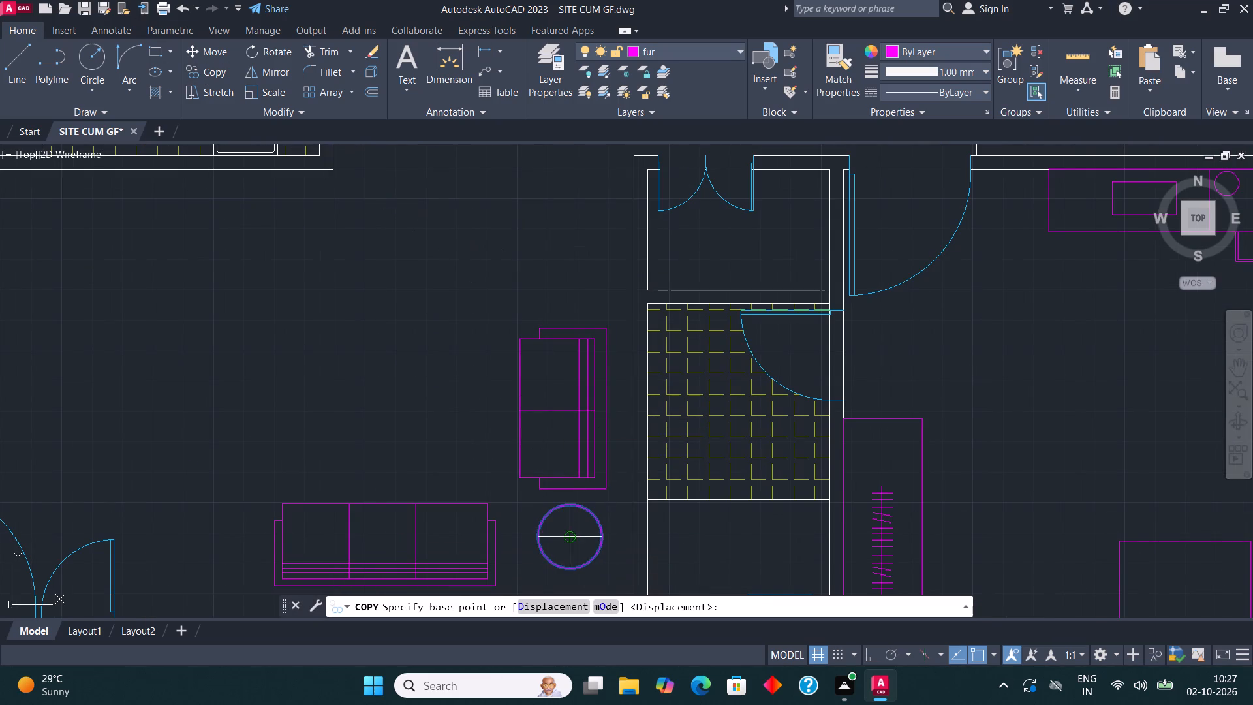
left_click(573, 541)
left_click(572, 281)
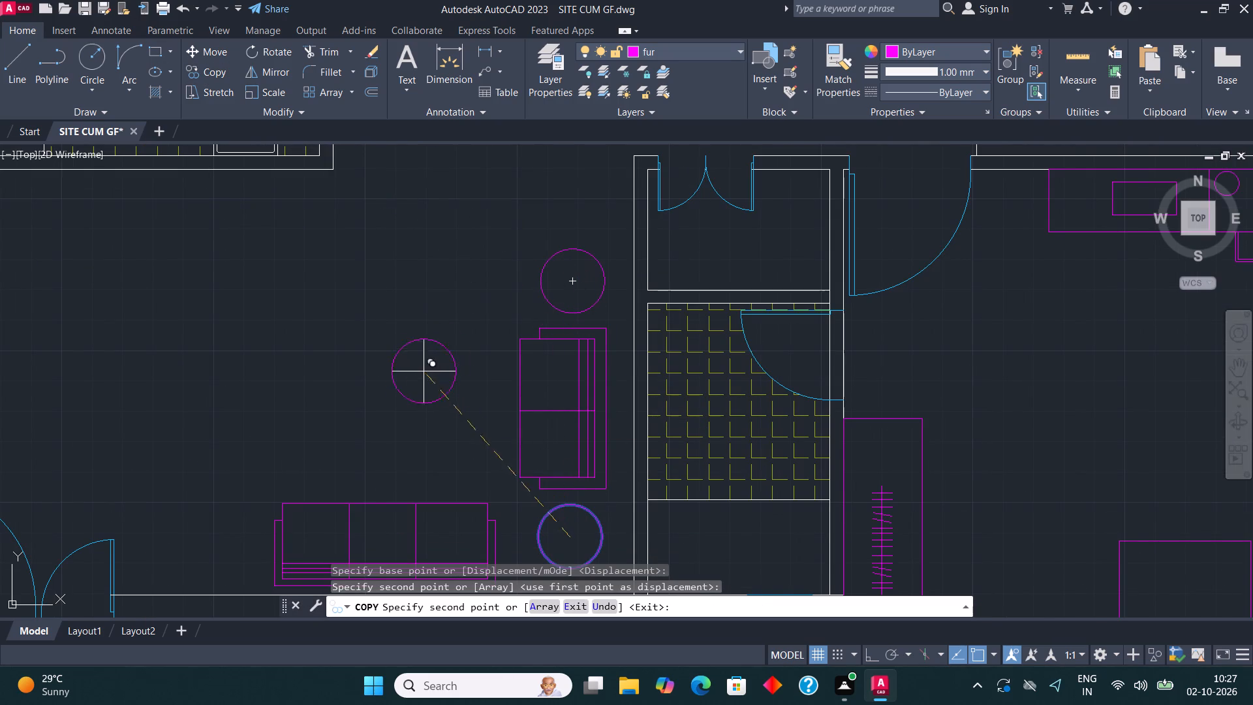
scroll(403, 409, "down", 1)
scroll(317, 488, "up", 1)
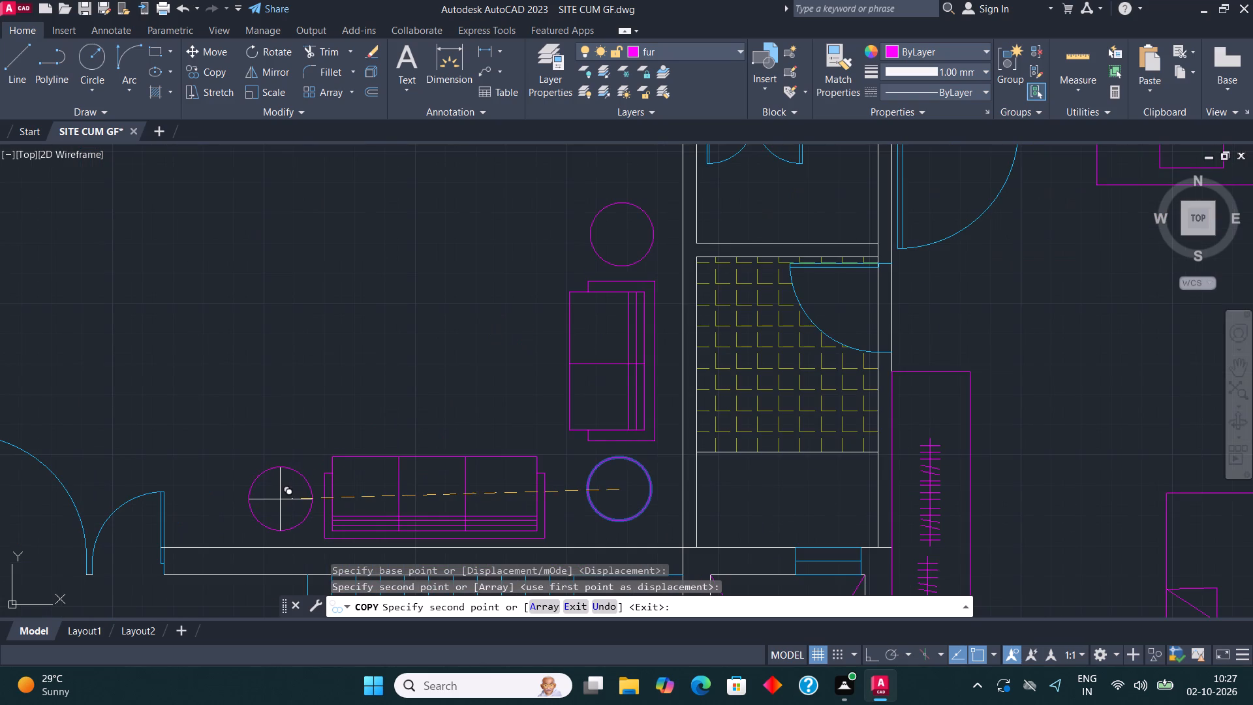
left_click(277, 496)
key("Escape")
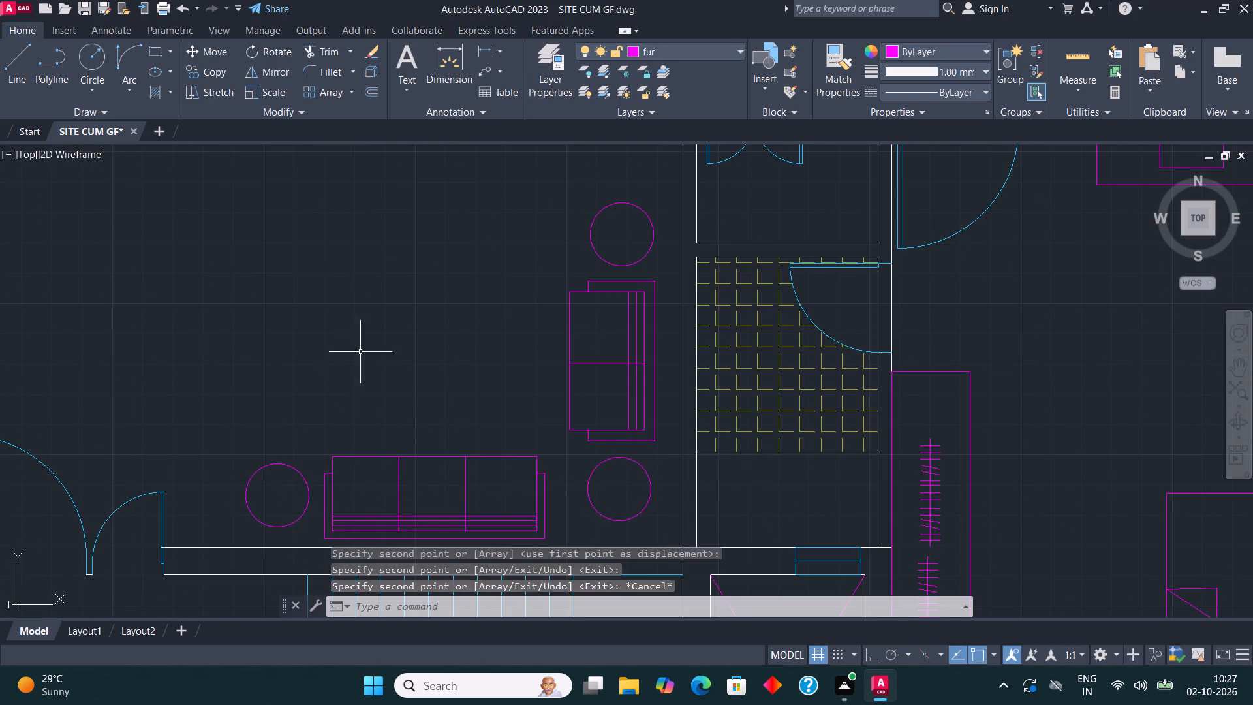
Draw a rectangular coffee table north of the three-seat sofa and west of the two-seat sofa.
scroll(398, 298, "down", 2)
middle_click_drag(329, 332, 342, 448)
left_click(150, 53)
scroll(394, 455, "up", 1)
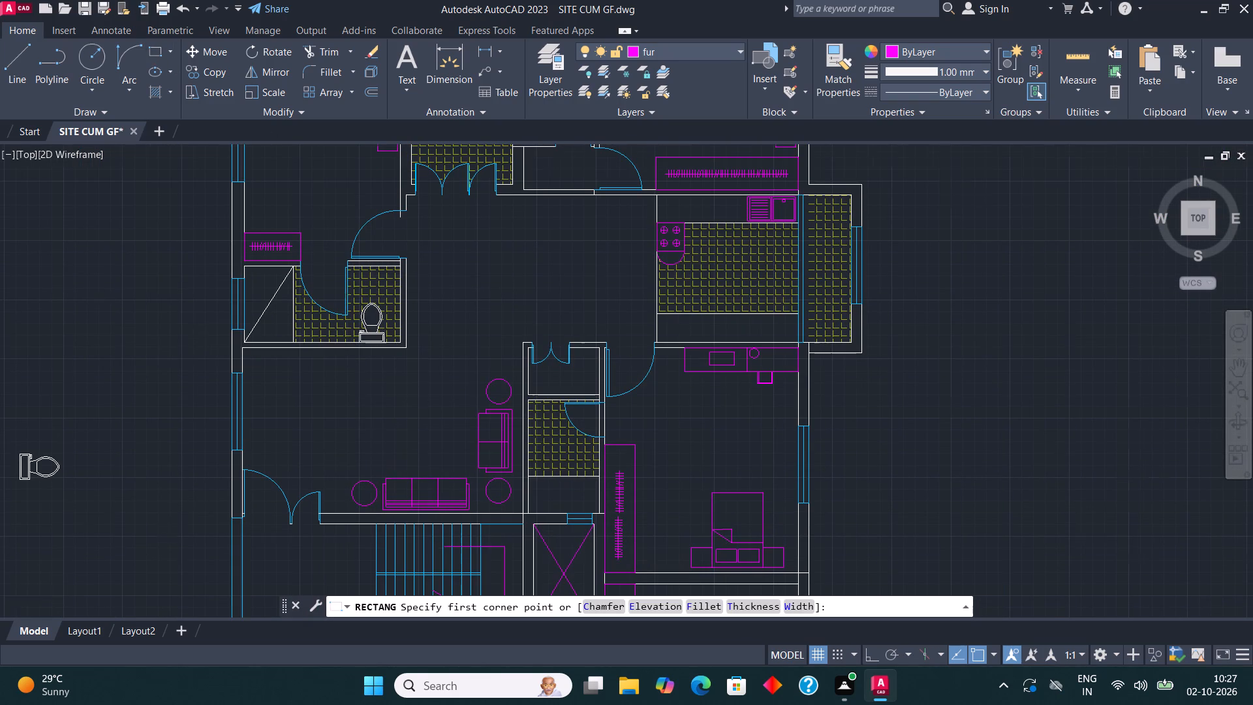
scroll(394, 455, "up", 1)
left_click(371, 455)
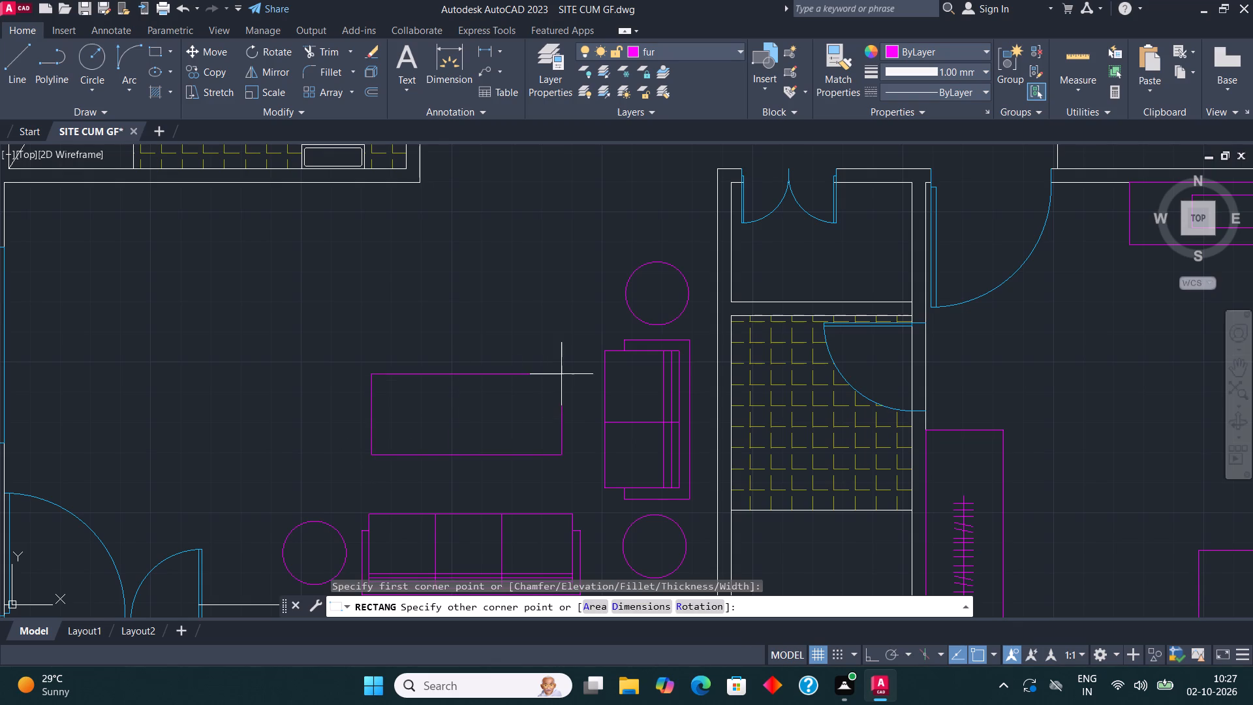
left_click(565, 365)
Move the coffee table slightly south and west to centre it better in front of the sofas.
left_click(464, 457)
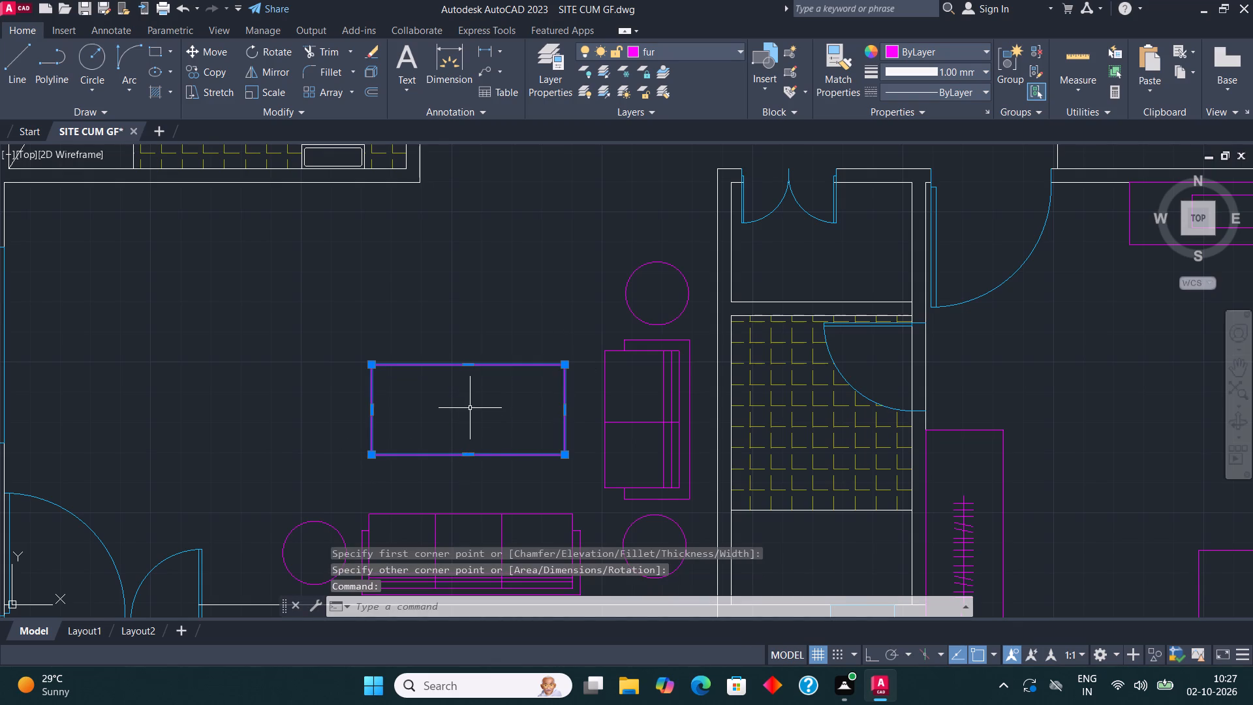
left_click(213, 54)
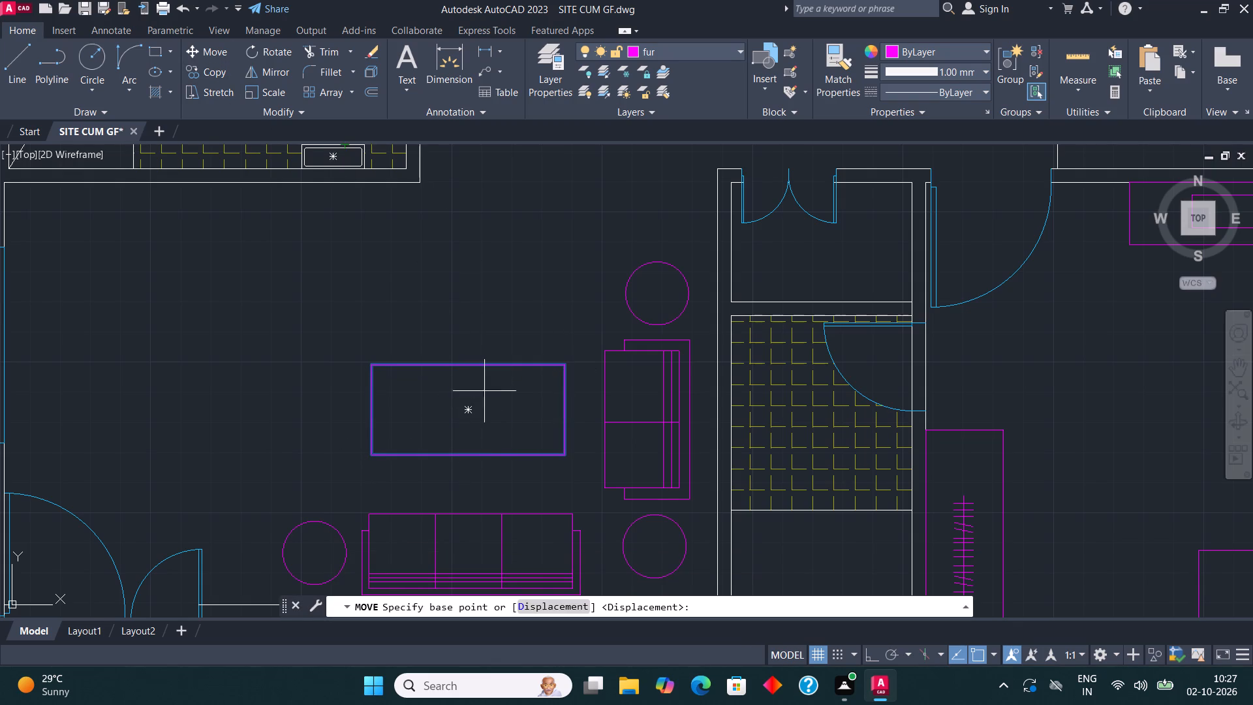
left_click(470, 406)
left_click(465, 421)
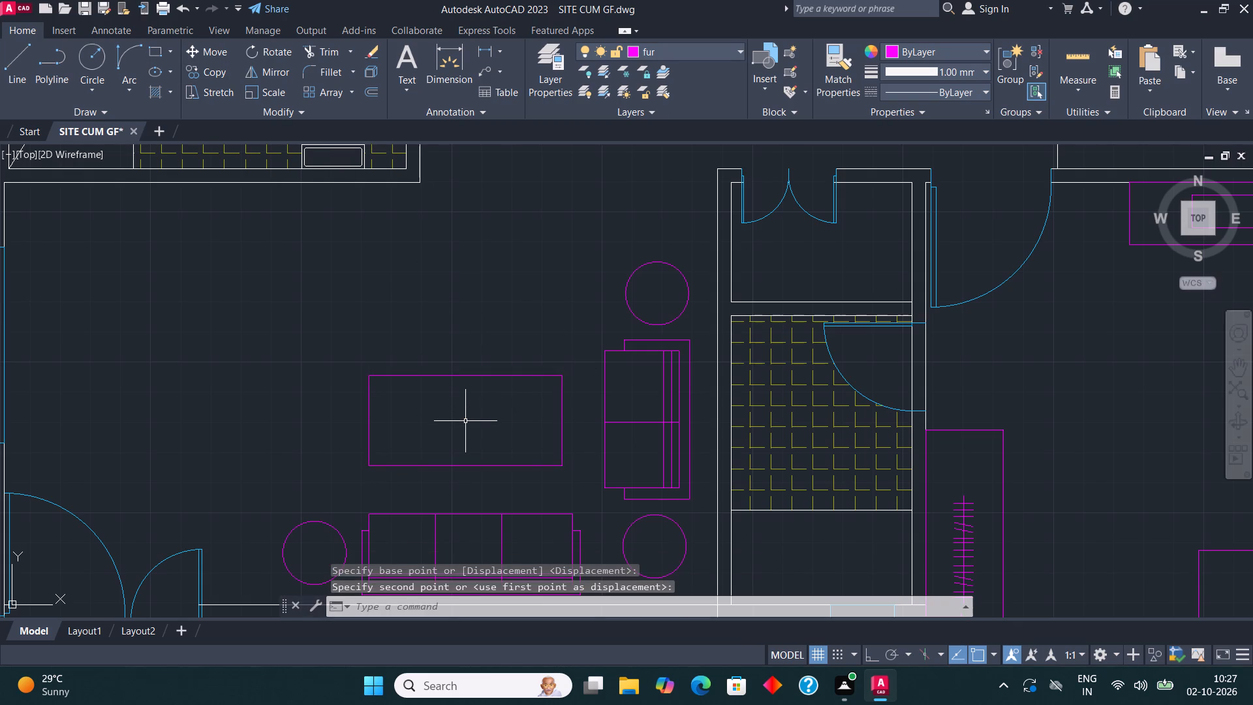
Offset the coffee table outline inward to create a smaller inner rectangle.
left_click(448, 380)
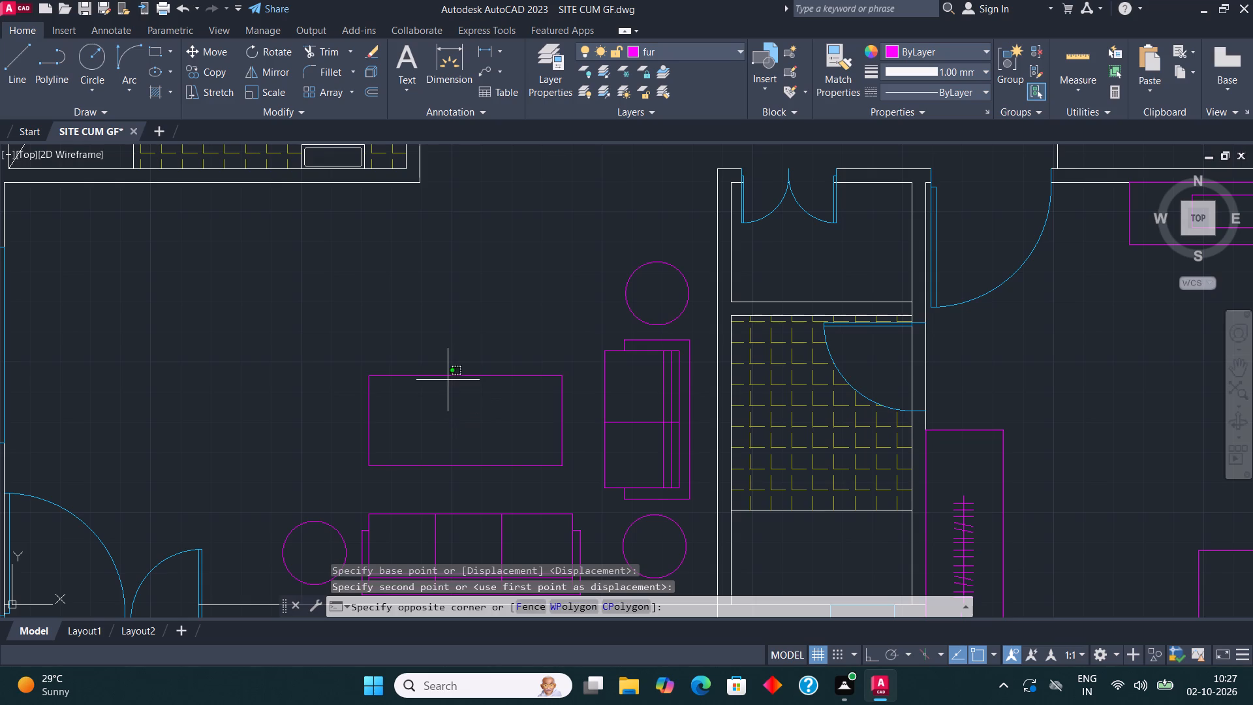
left_click(444, 367)
left_click(371, 88)
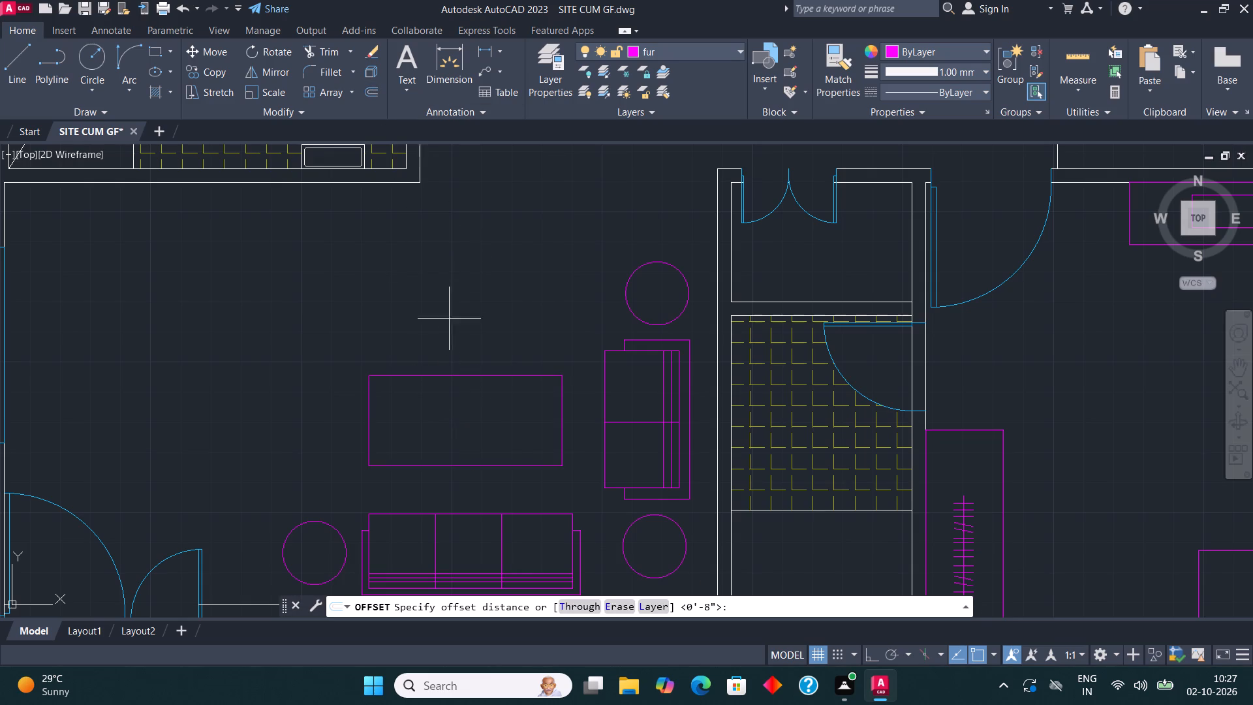
left_click(469, 378)
left_click(471, 398)
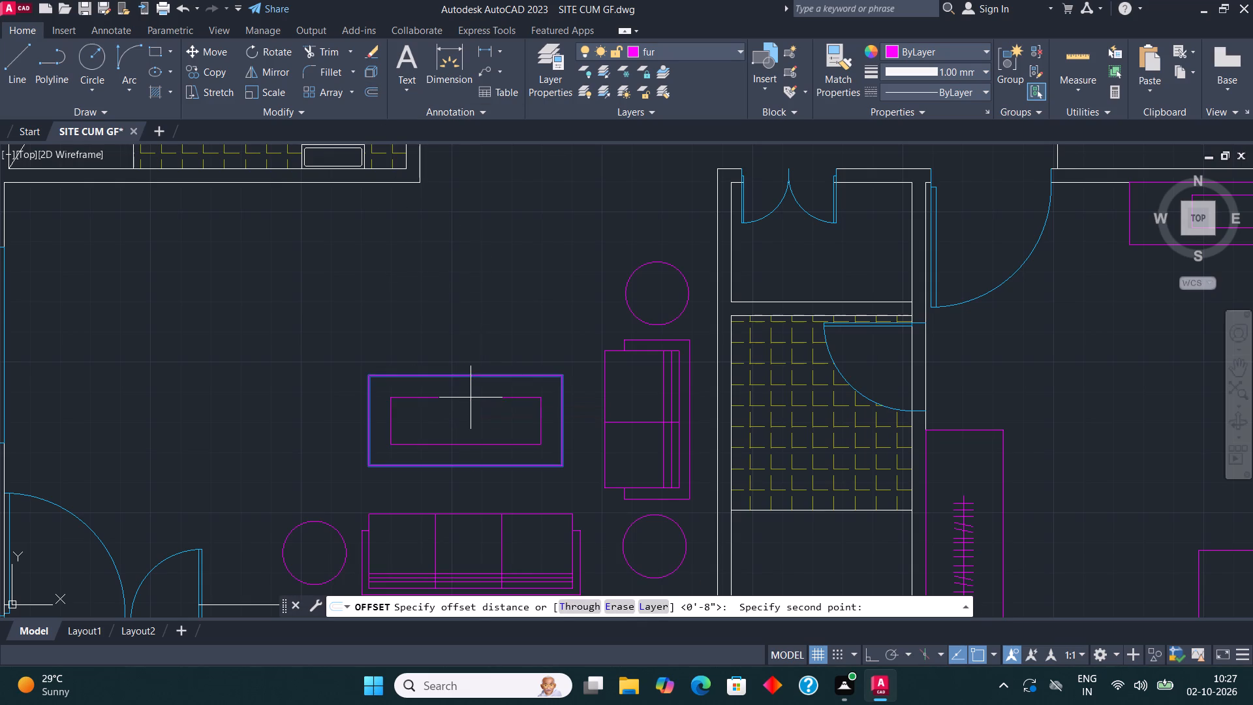
left_click(474, 414)
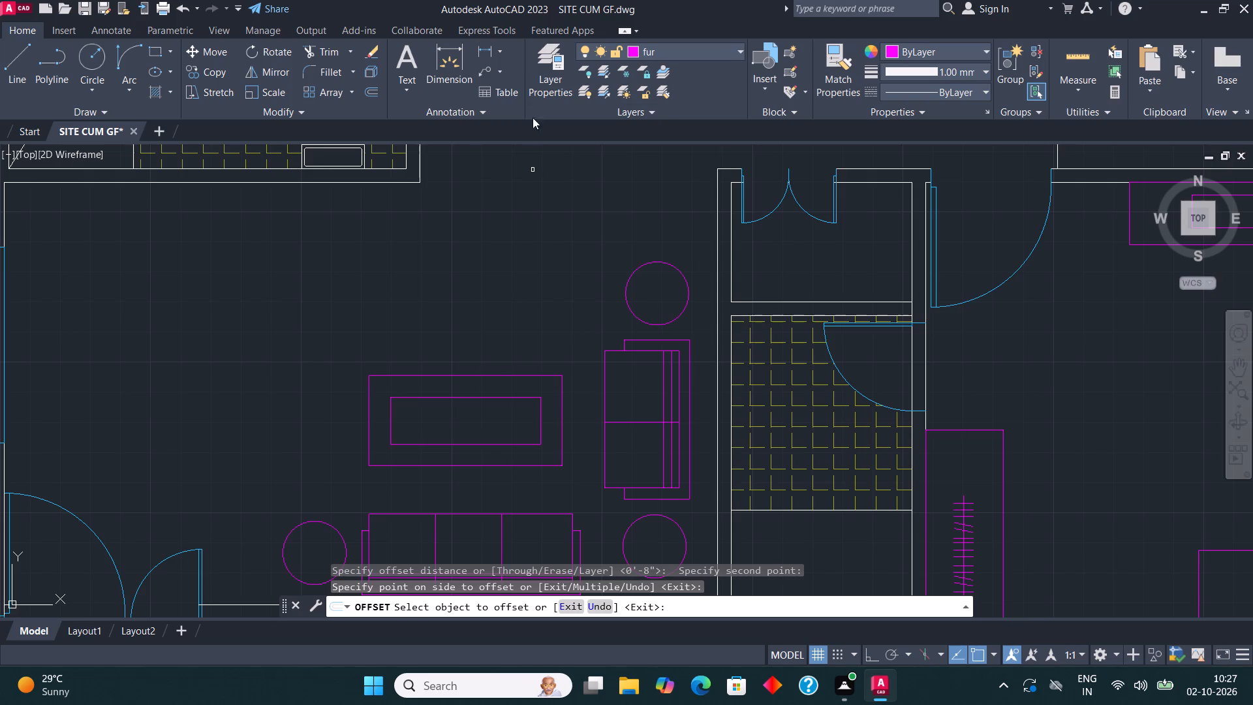
key("Escape")
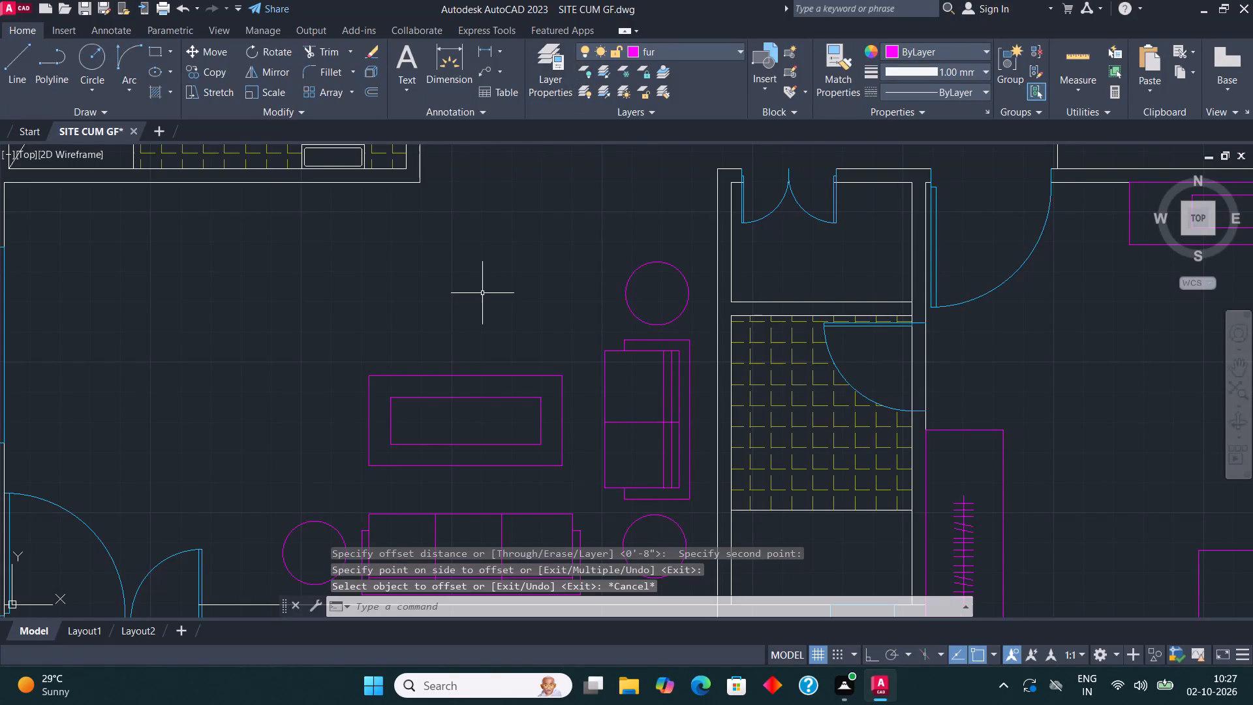
Hatch the border between the coffee table's outer and inner rectangles with the ANSI36 pattern.
key("h")
key("Return")
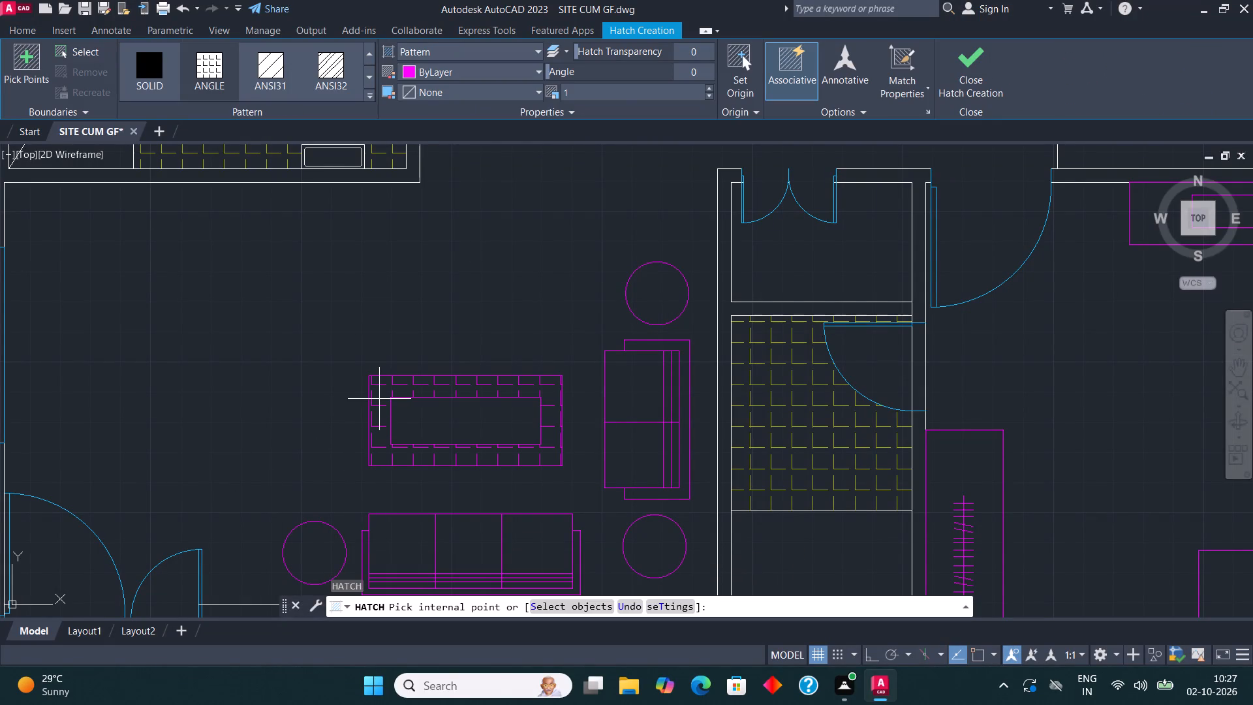
left_click(372, 53)
left_click(369, 79)
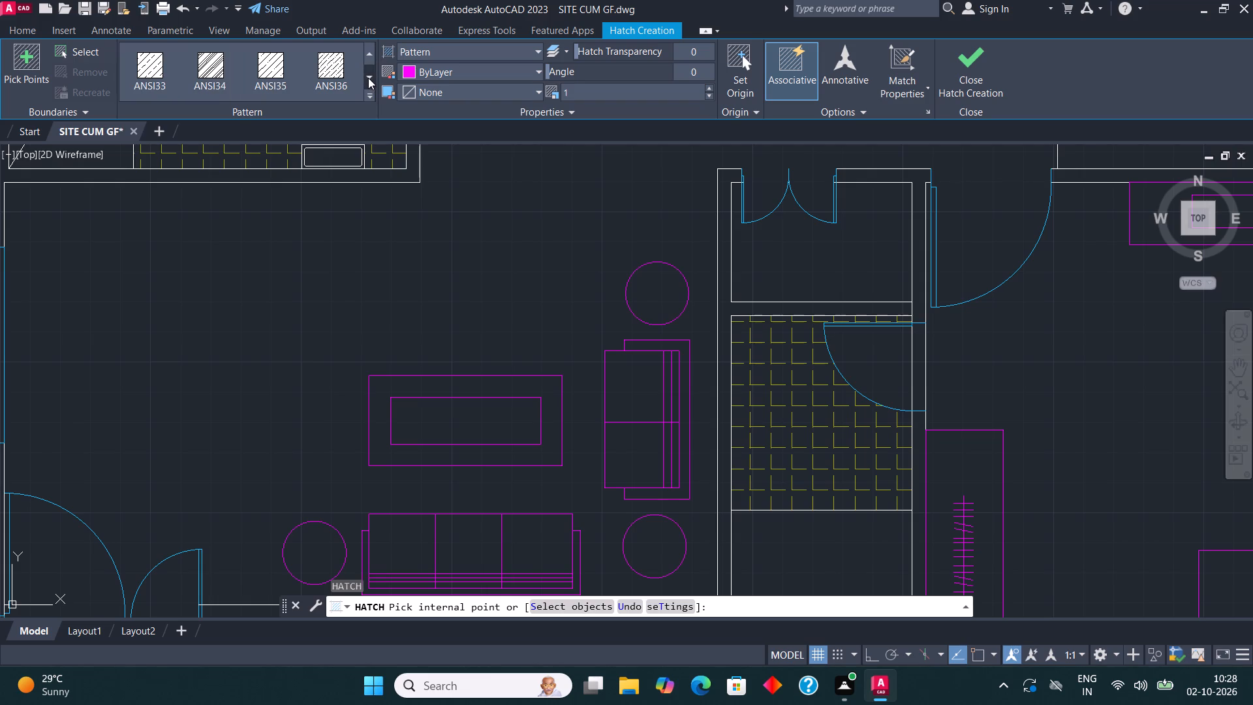
left_click(322, 71)
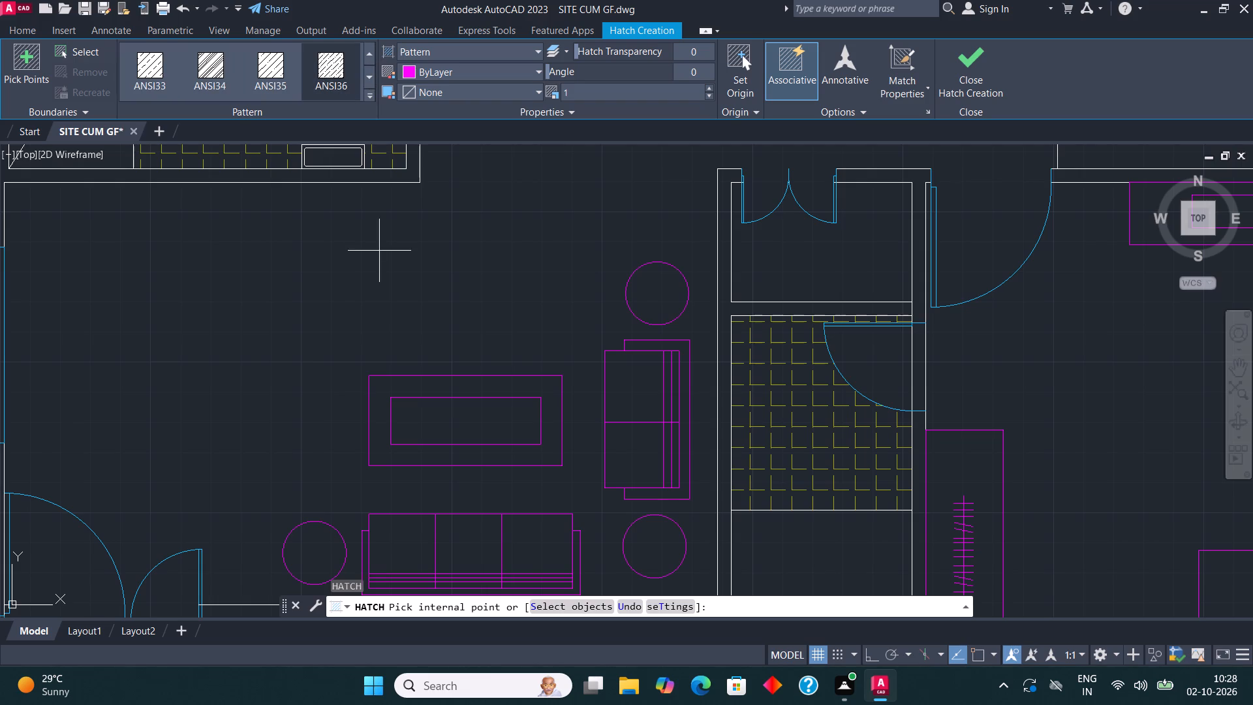
left_click(375, 411)
left_click(973, 57)
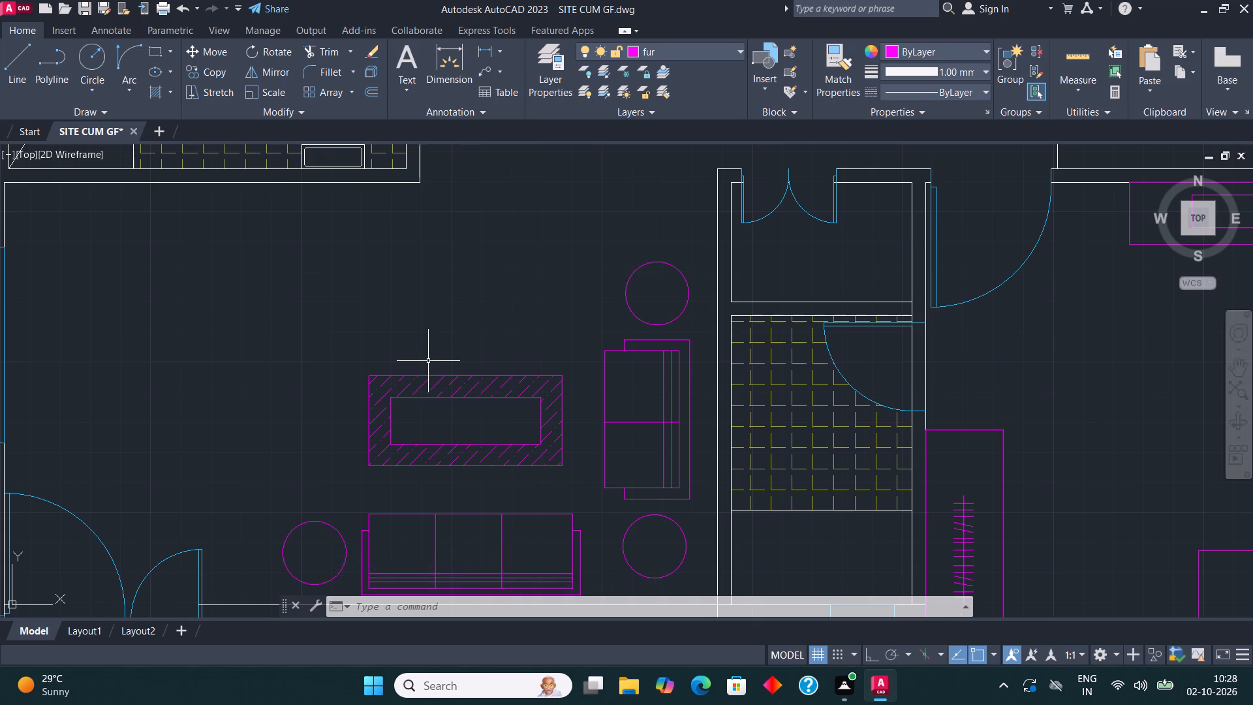
Copy the complete living room set of sofas, side tables and coffee table to the empty area east of the plan.
scroll(450, 390, "down", 3)
scroll(480, 441, "up", 3)
scroll(449, 432, "down", 3)
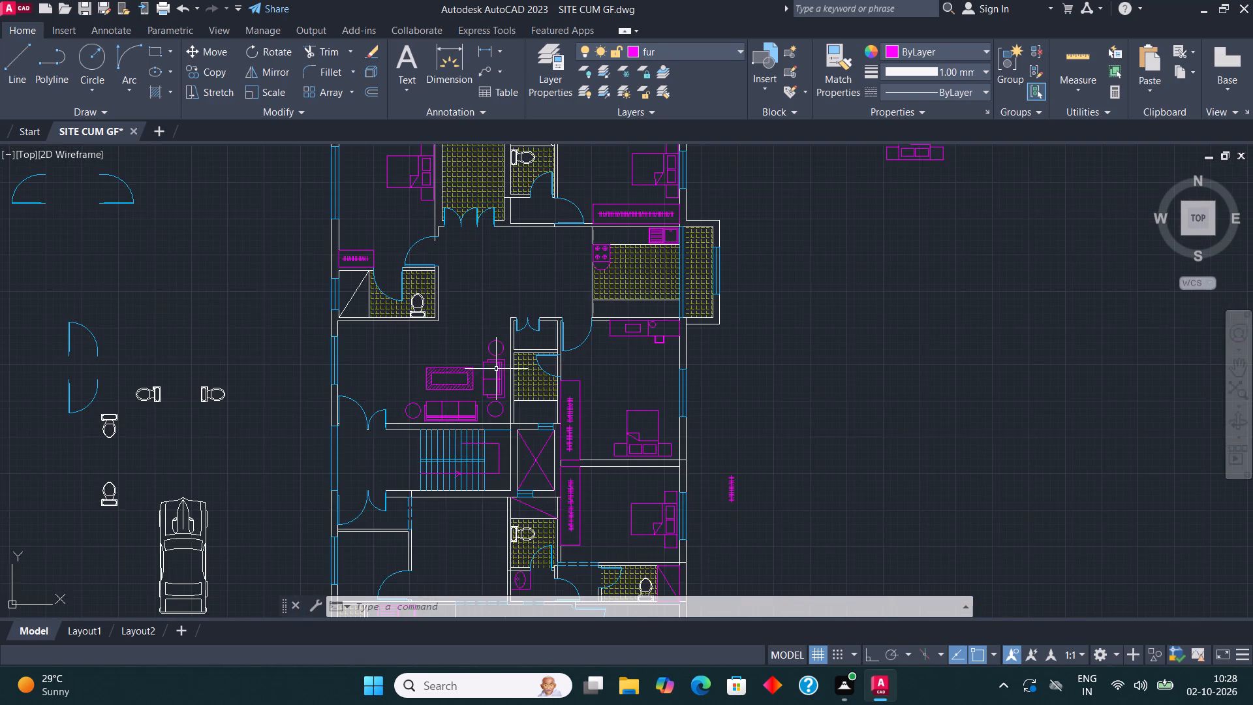
middle_click_drag(495, 369, 487, 467)
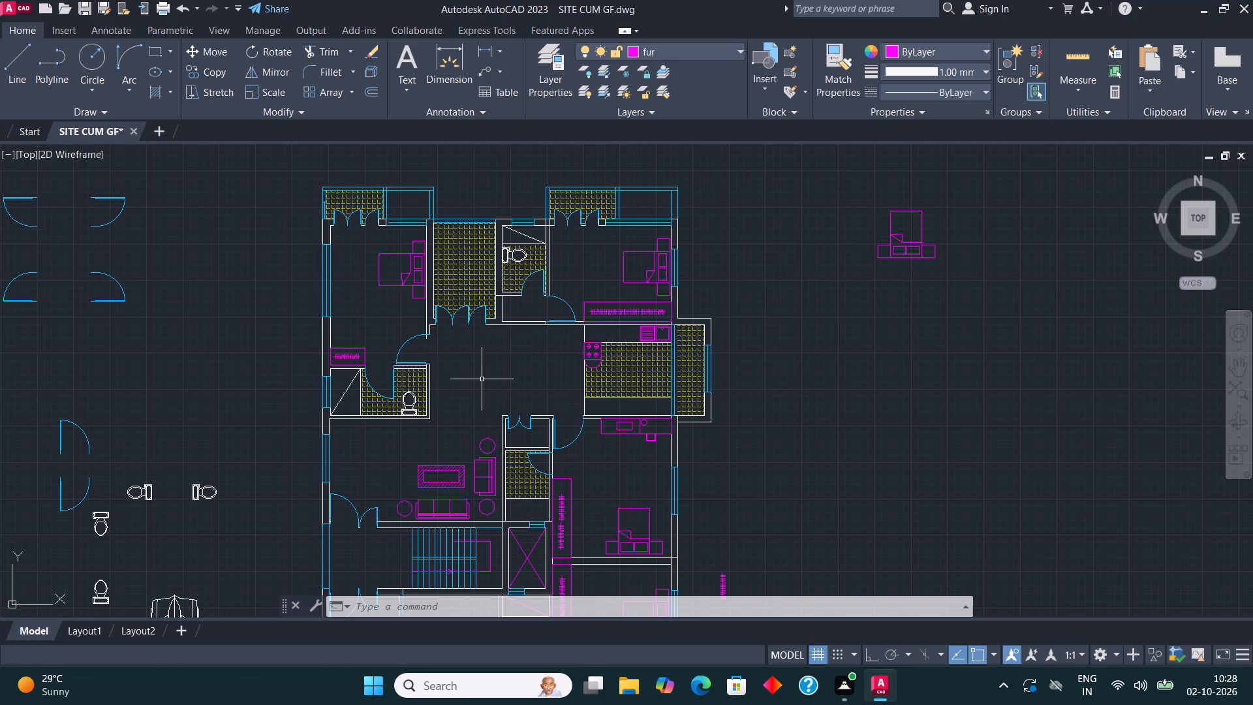
scroll(461, 509, "up", 1)
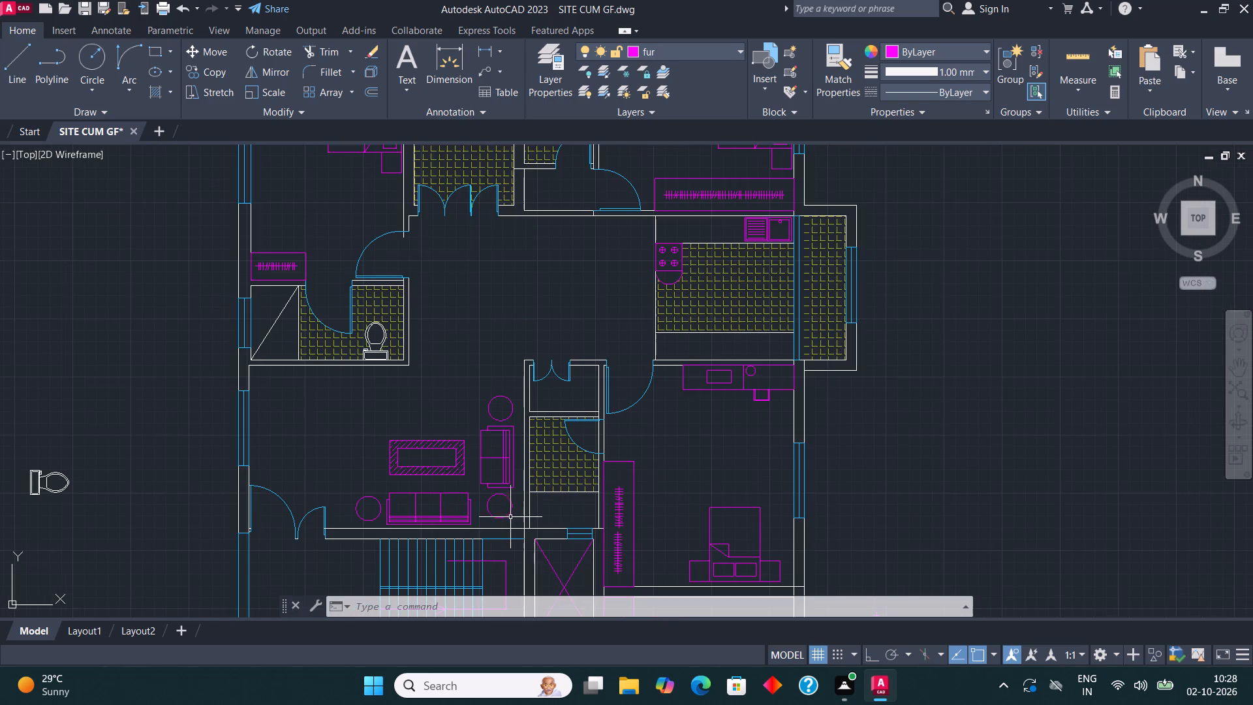
left_click(512, 523)
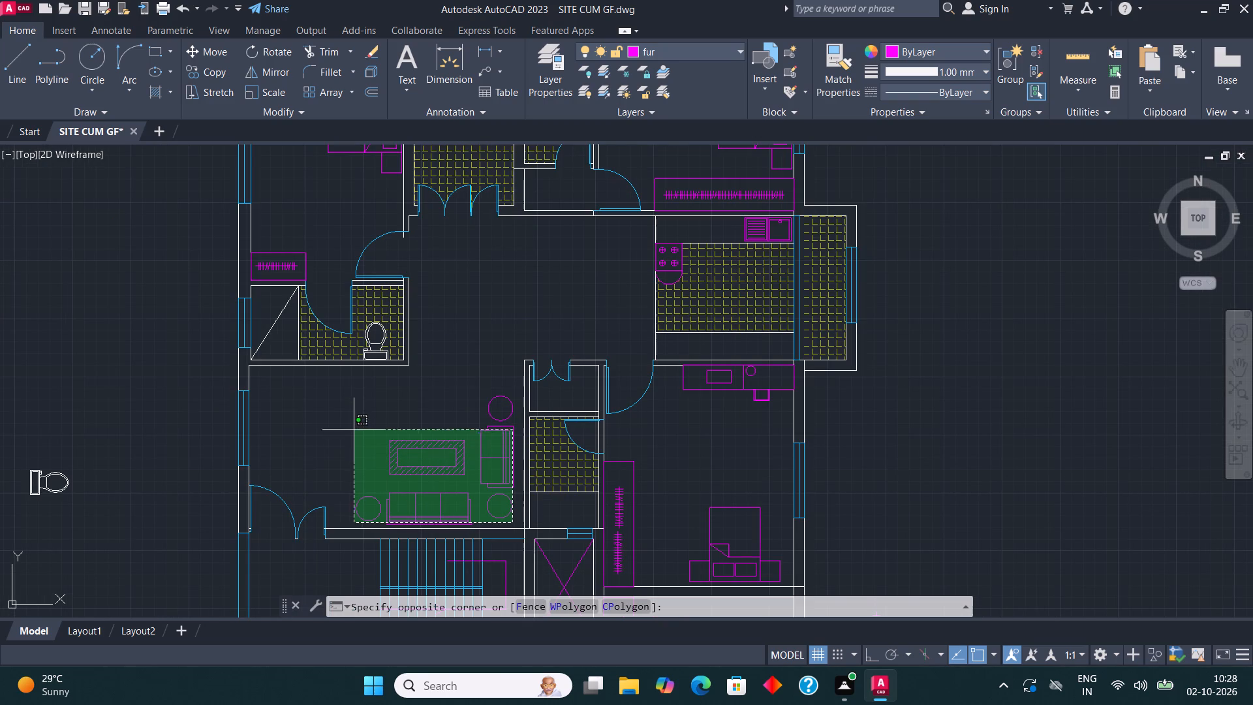
left_click(352, 395)
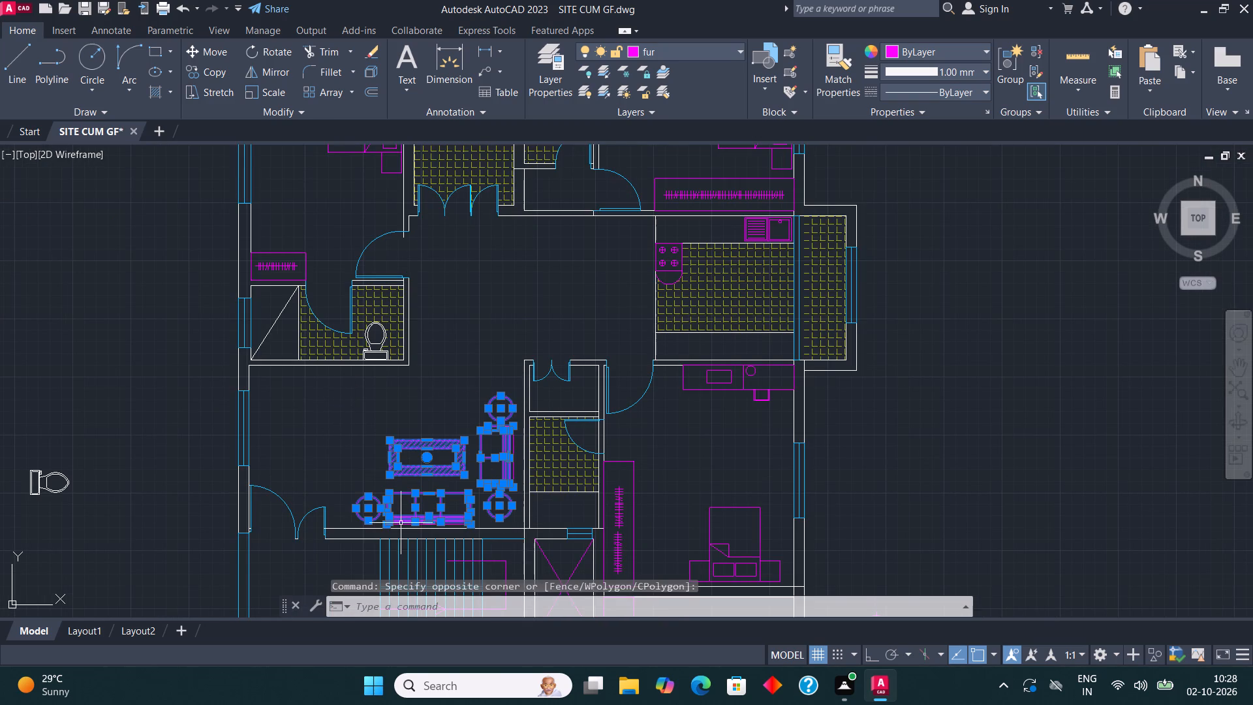
scroll(401, 523, "up", 3)
left_click(433, 540)
left_click(404, 465)
scroll(400, 464, "down", 2)
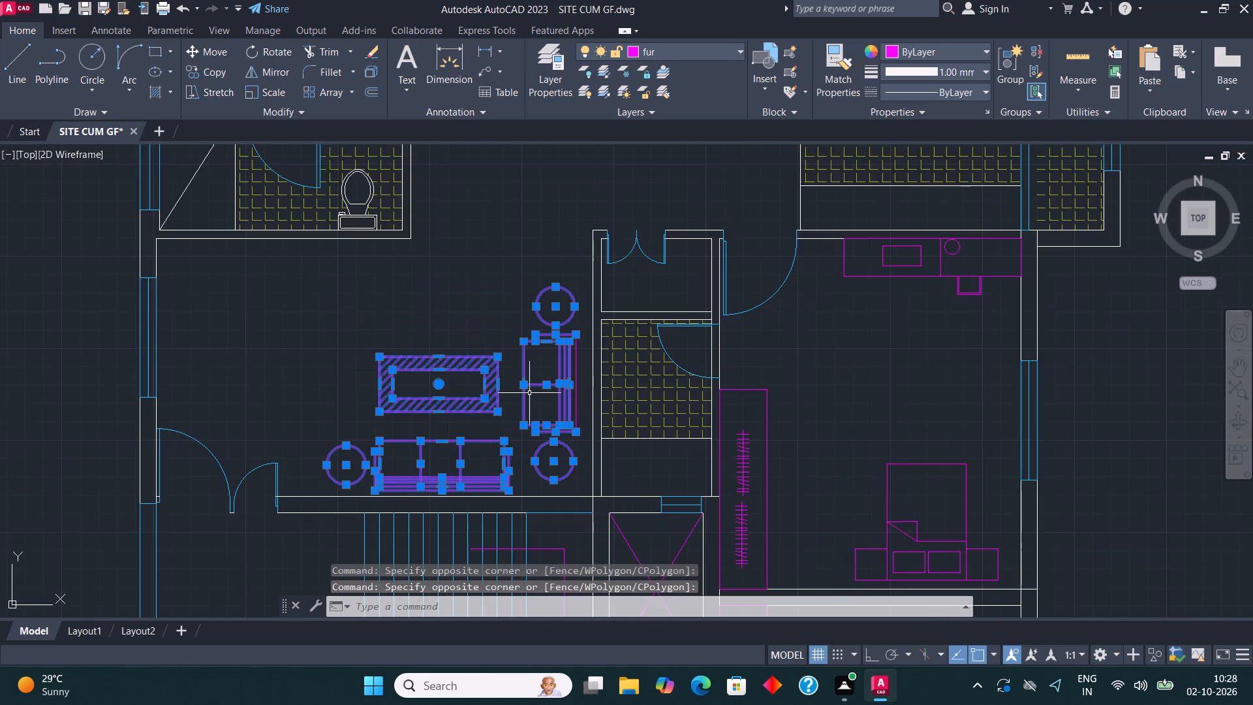
scroll(533, 393, "up", 2)
left_click(640, 428)
left_click(604, 387)
scroll(457, 380, "down", 4)
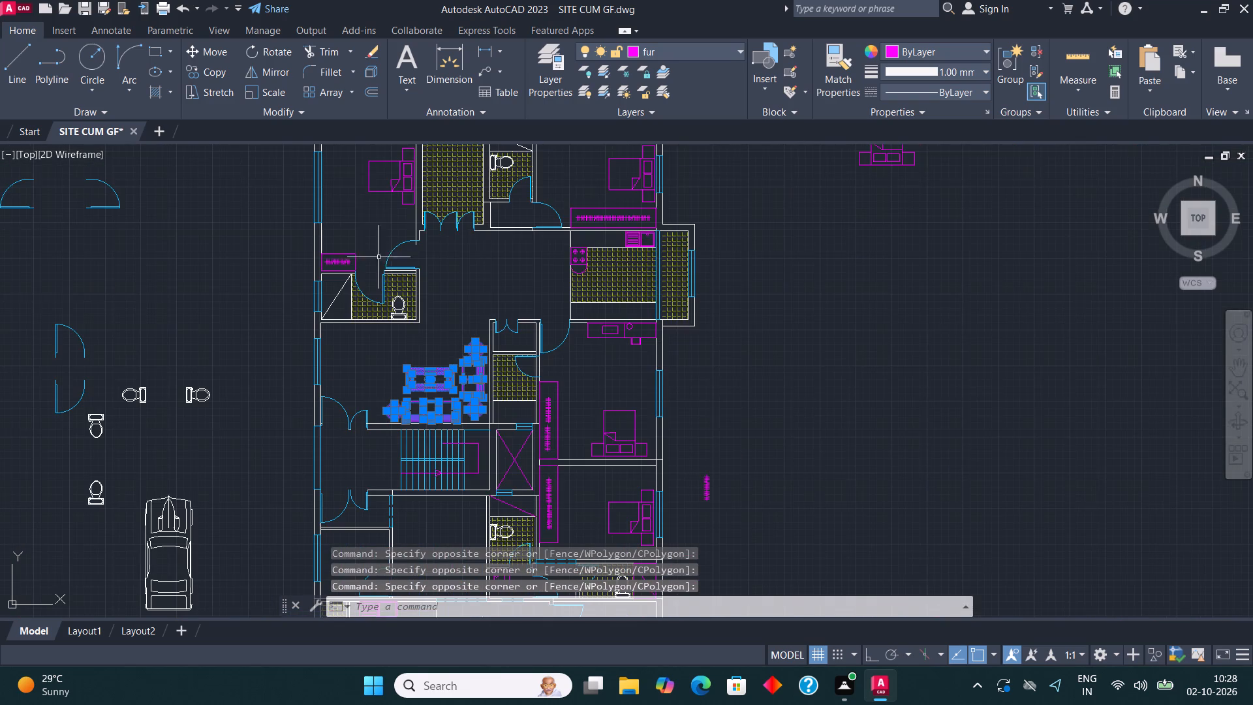
left_click(215, 72)
left_click(439, 372)
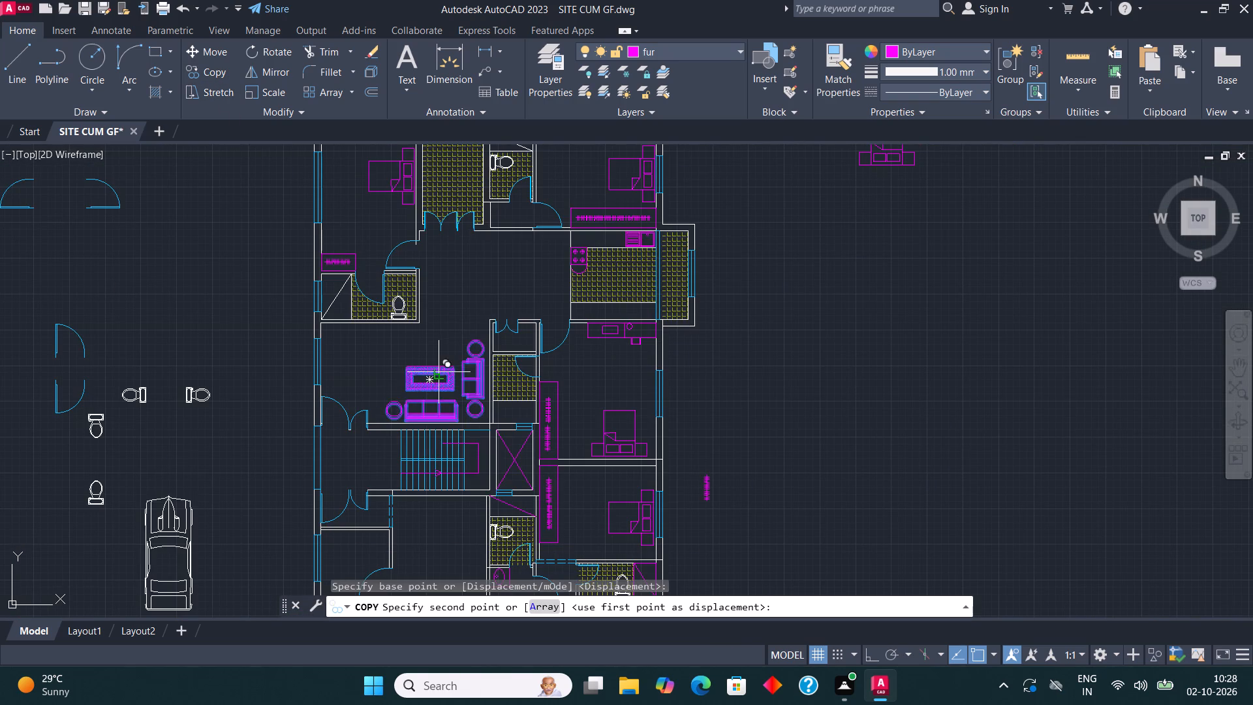
scroll(360, 403, "down", 1)
scroll(645, 443, "up", 2)
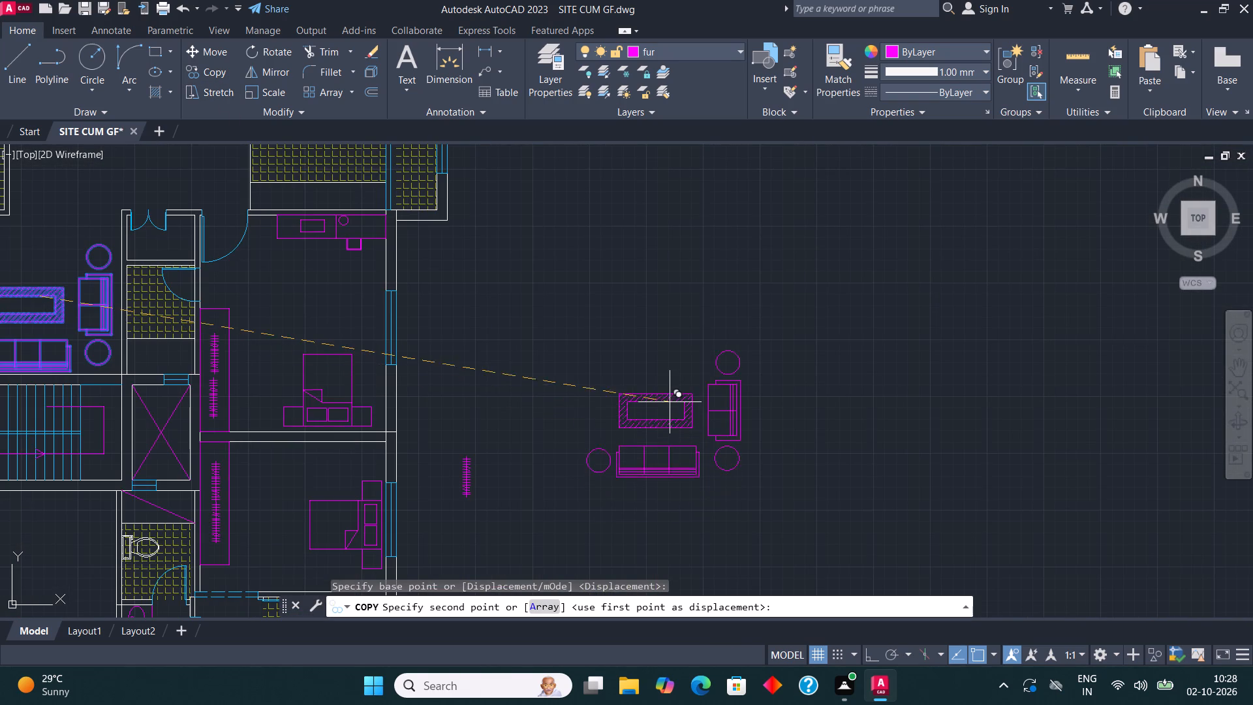
left_click(670, 399)
key("Escape")
Rotate the copied living room set 90 degrees counterclockwise with Ortho on.
left_click_drag(852, 506, 848, 500)
left_click(579, 328)
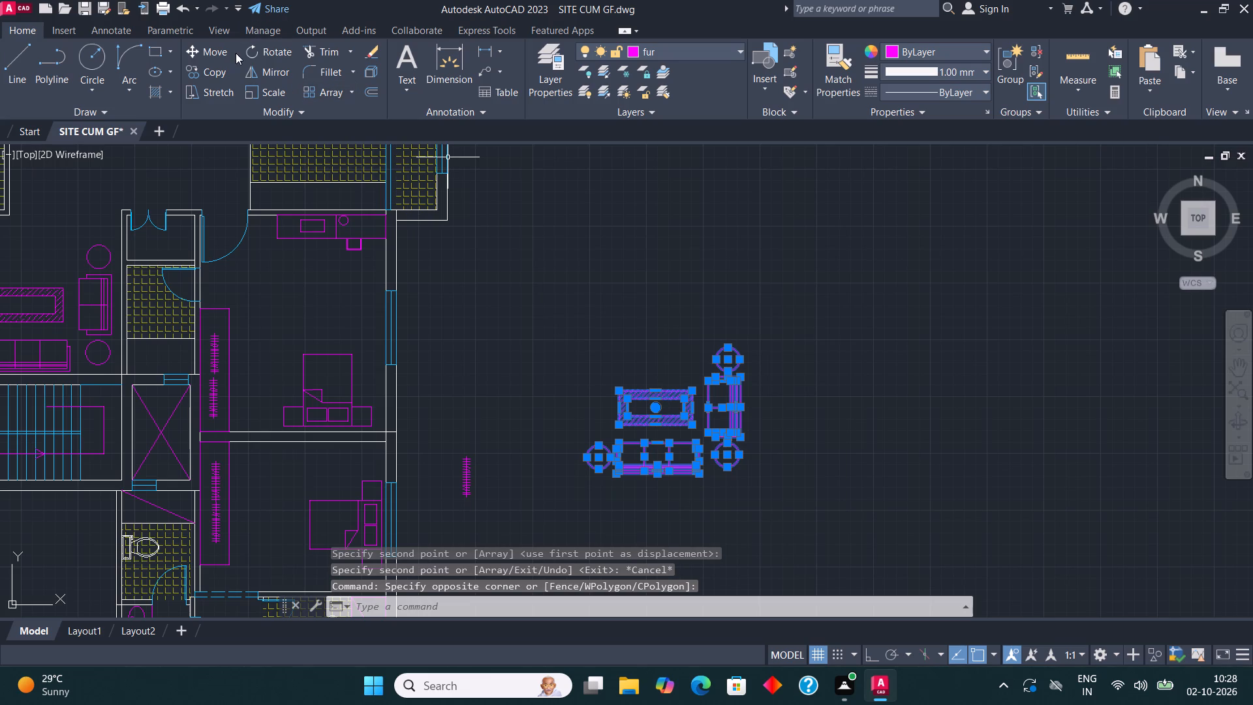
left_click(275, 51)
left_click(697, 353)
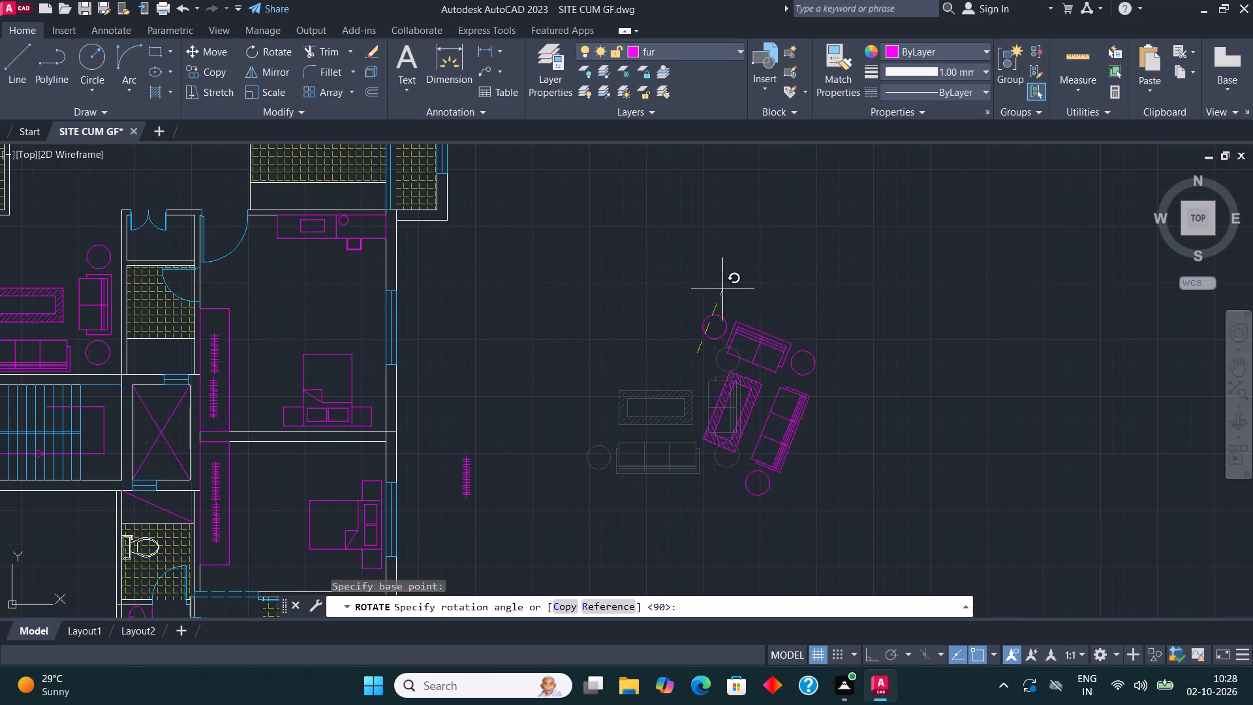
key("F8")
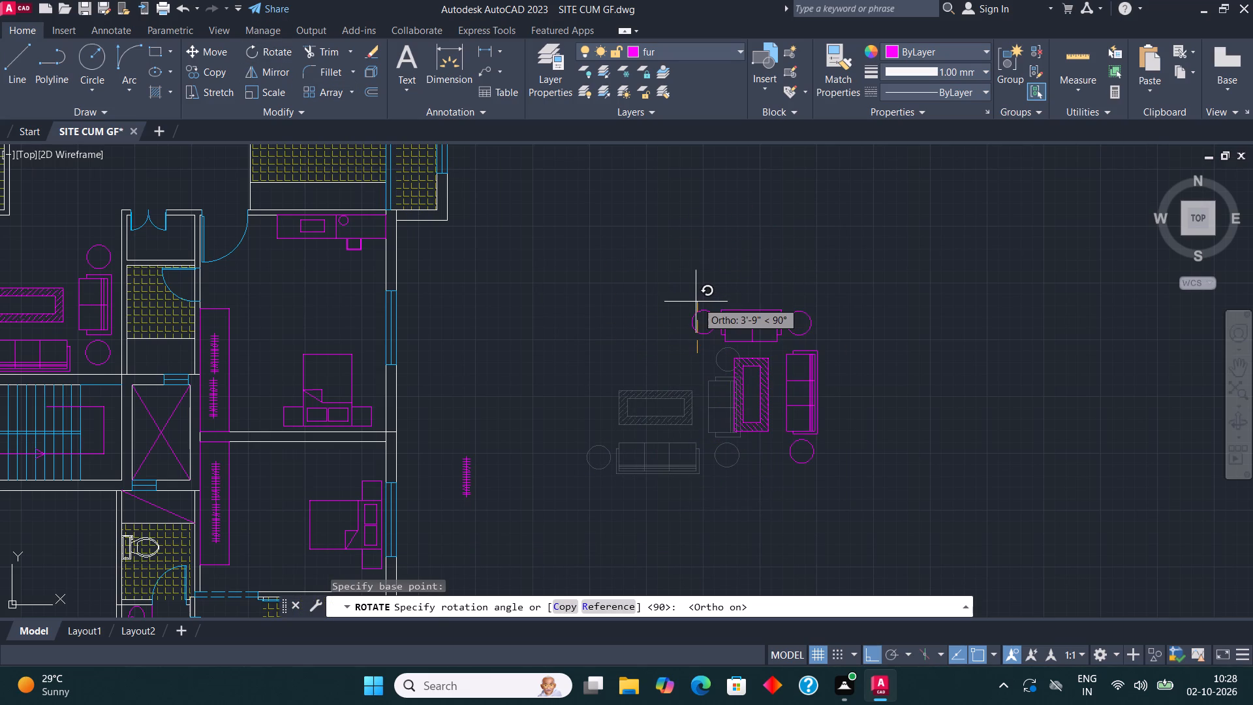
left_click(668, 306)
Move the rotated living room set into the room south of the staircase, with the three-seat sofa along its east wall.
left_click_drag(855, 487, 854, 474)
left_click(668, 274)
left_click(211, 54)
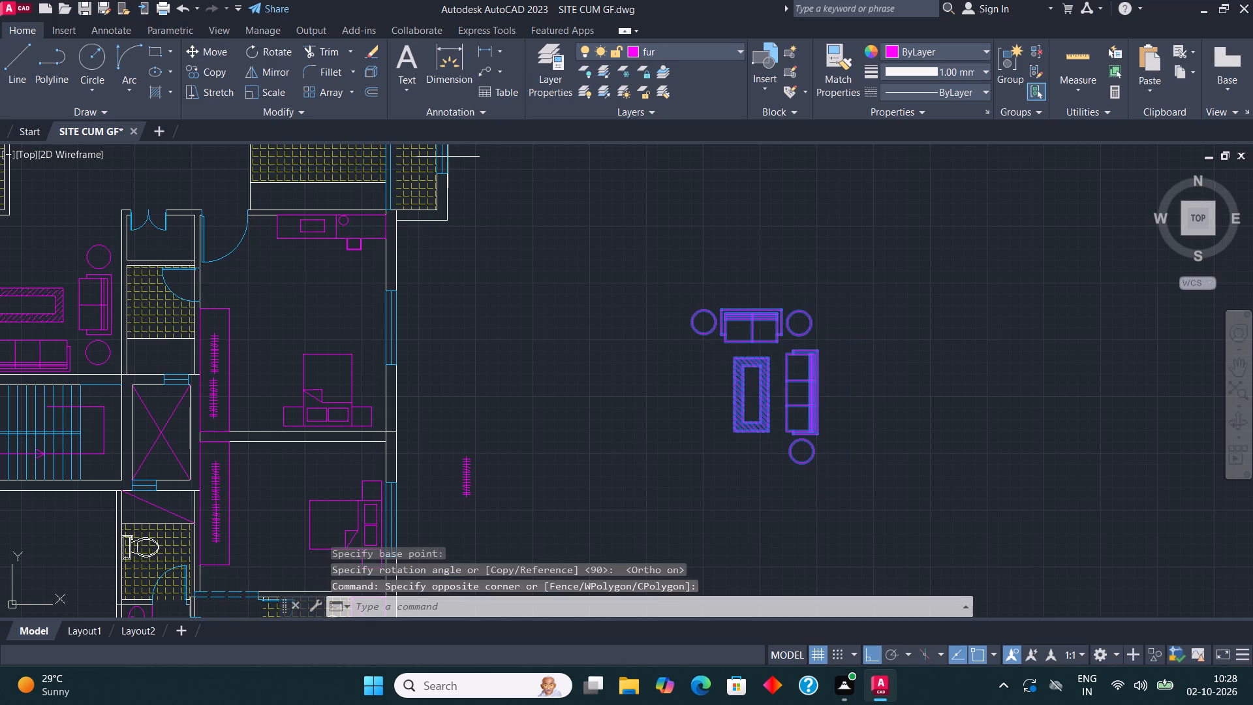
left_click(819, 410)
scroll(853, 406, "down", 2)
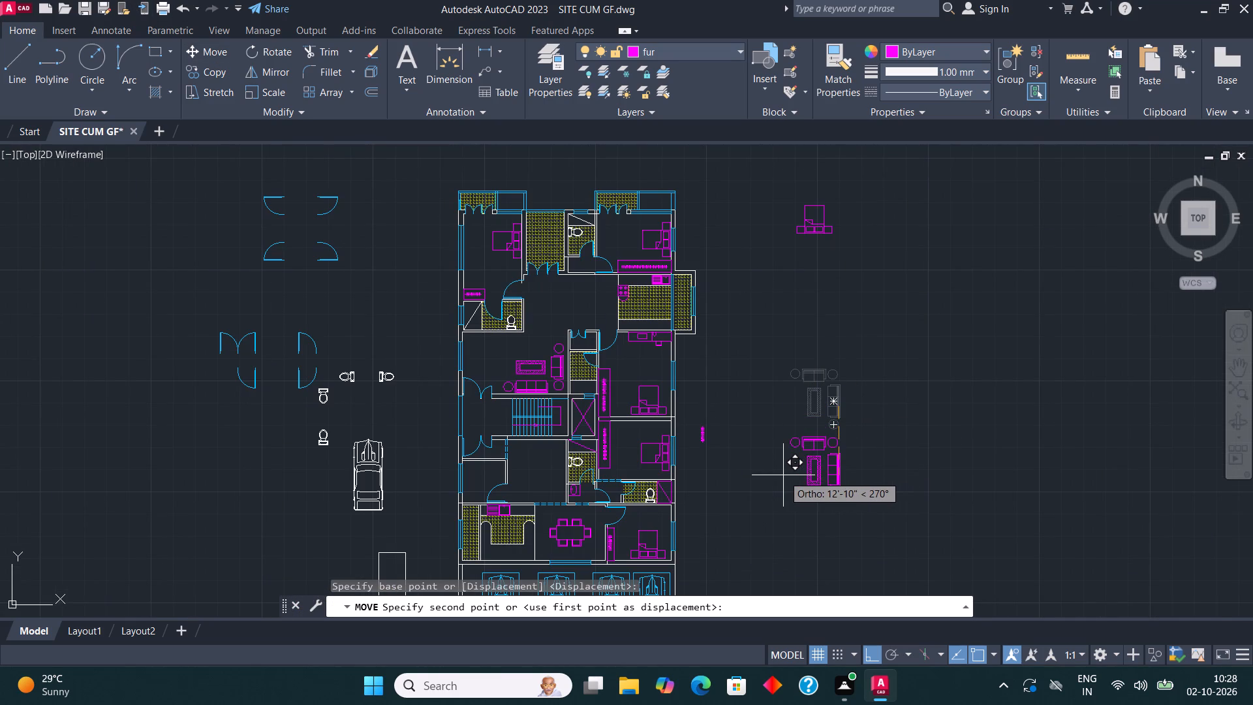
key("F8")
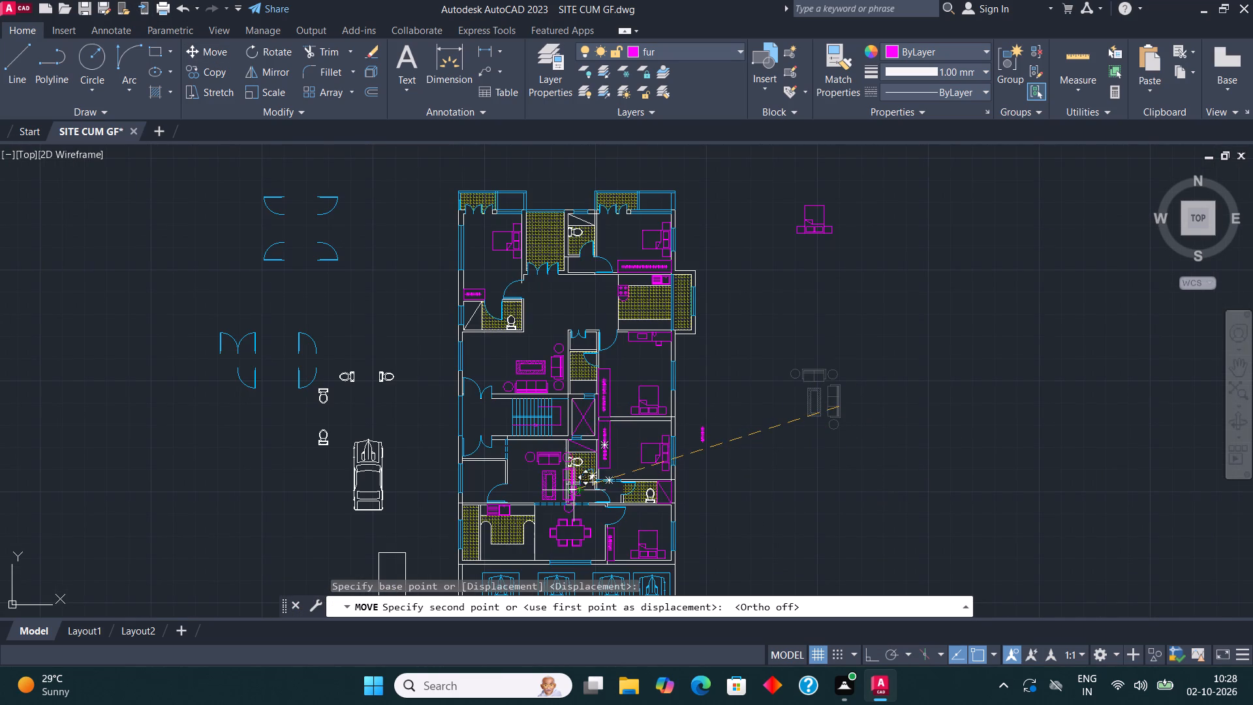
scroll(570, 492, "up", 3)
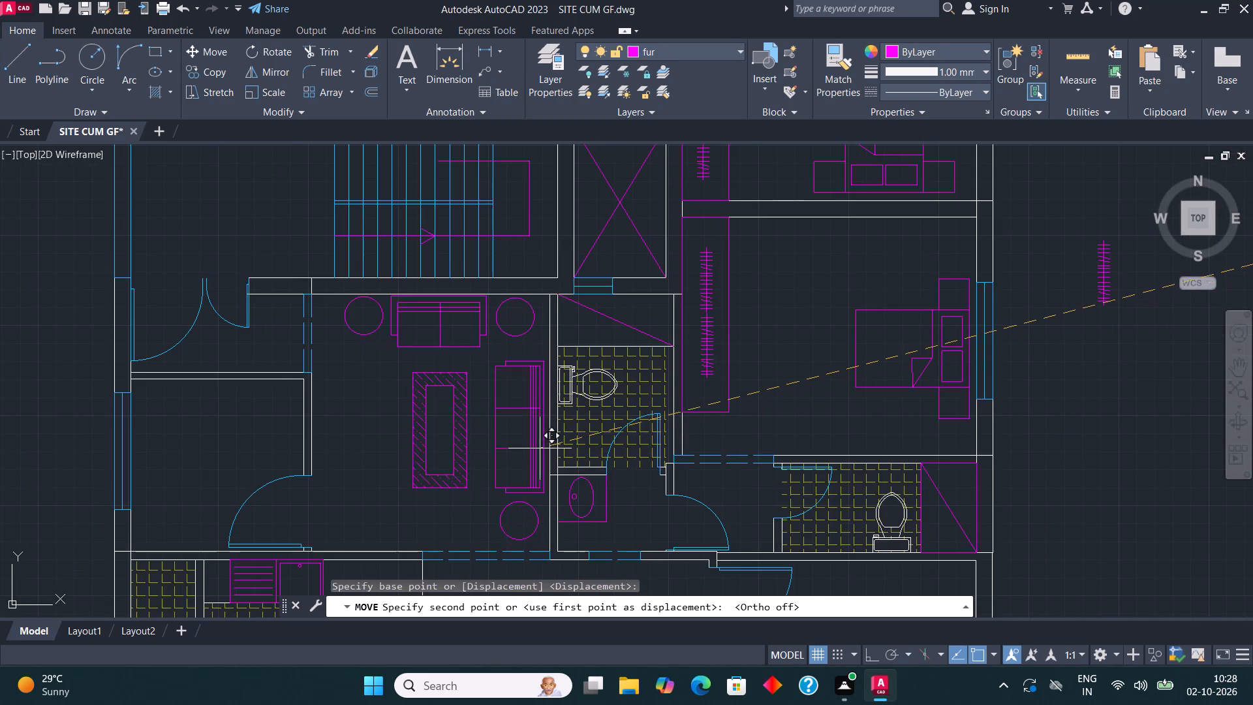
left_click(540, 450)
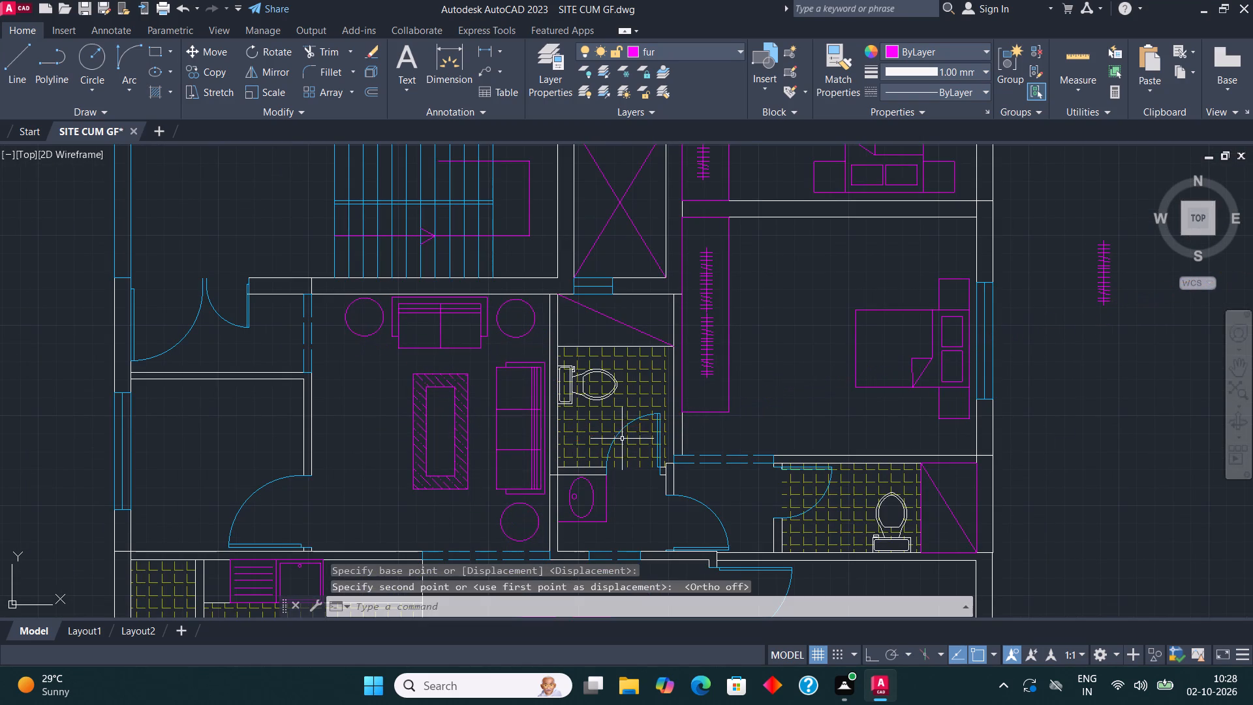
key("Escape")
Delete the spare wardrobe hanger symbol lying outside the plan's east wall.
scroll(636, 434, "down", 2)
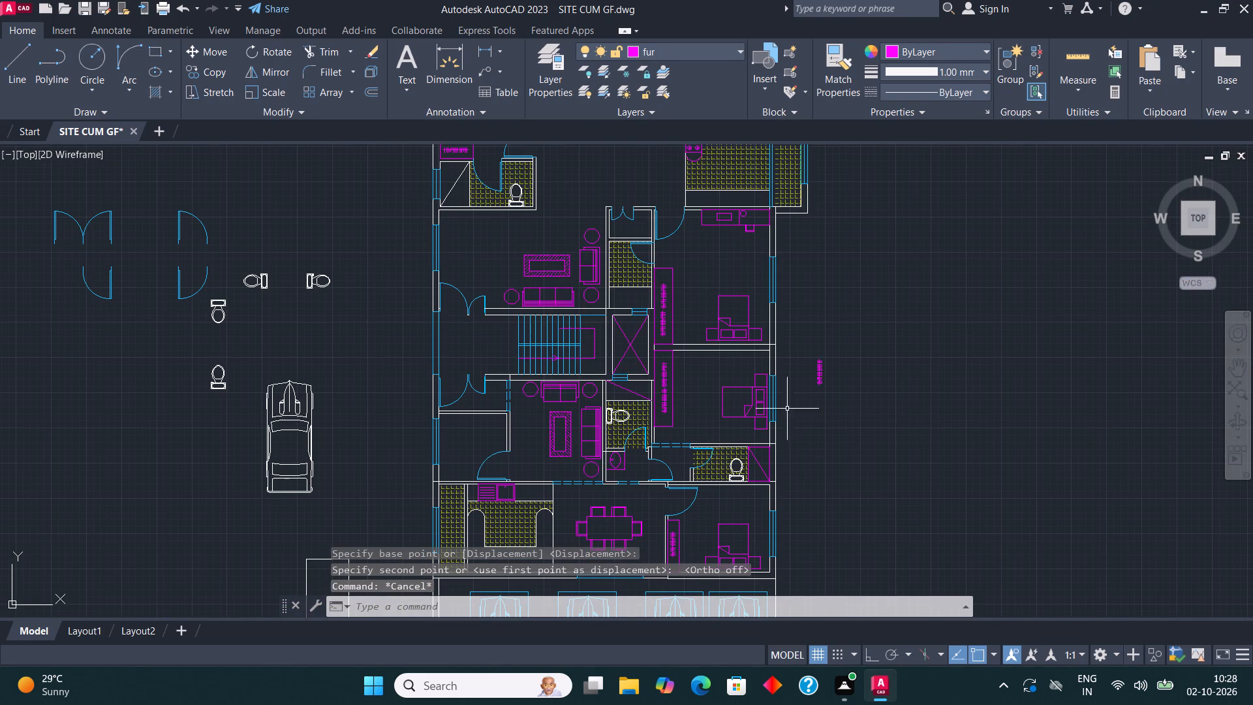
left_click_drag(846, 407, 845, 401)
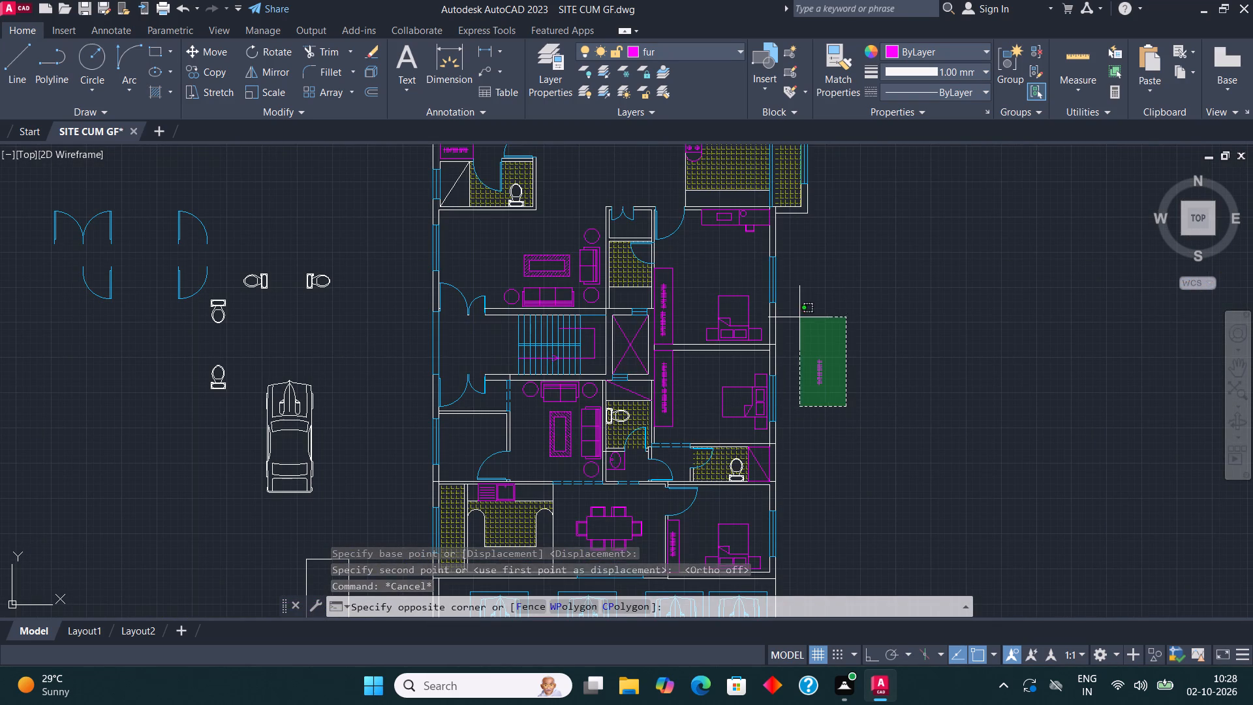
left_click(799, 317)
key("Delete")
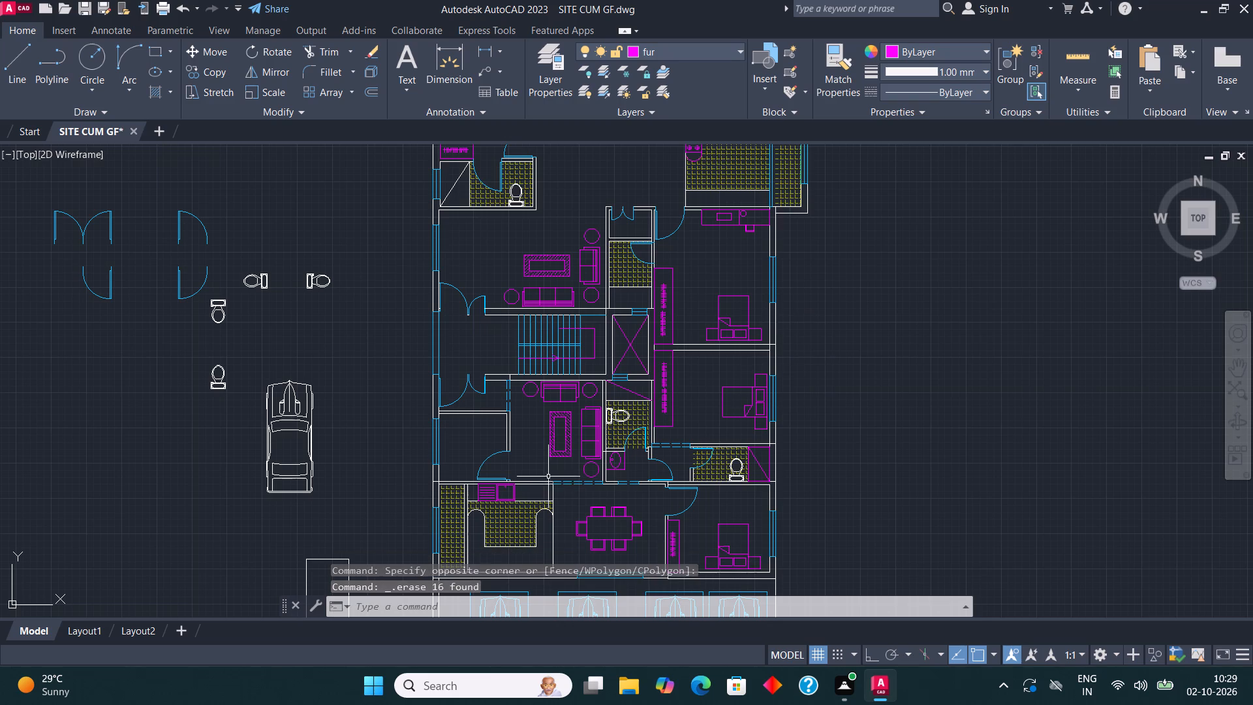
Scale down the complete living room set of sofas, side tables and coffee table in the room south of the staircase.
scroll(580, 458, "up", 2)
left_click(621, 512)
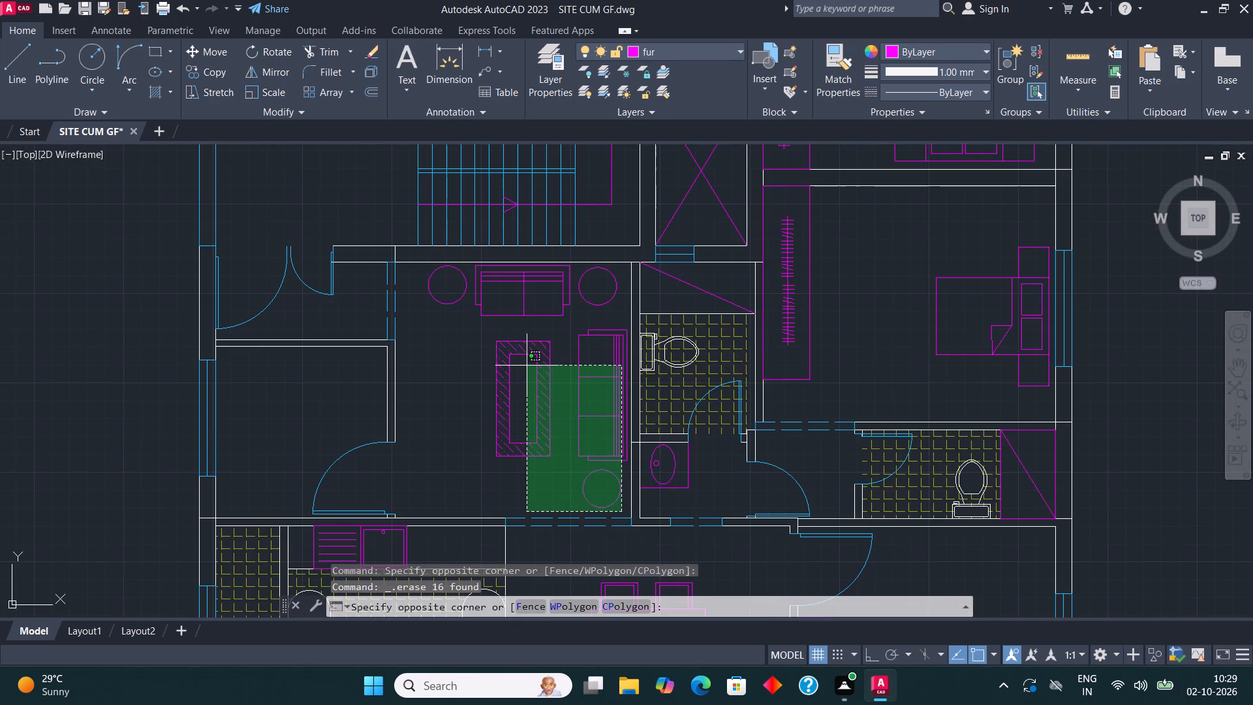
left_click(431, 281)
scroll(528, 275, "up", 3)
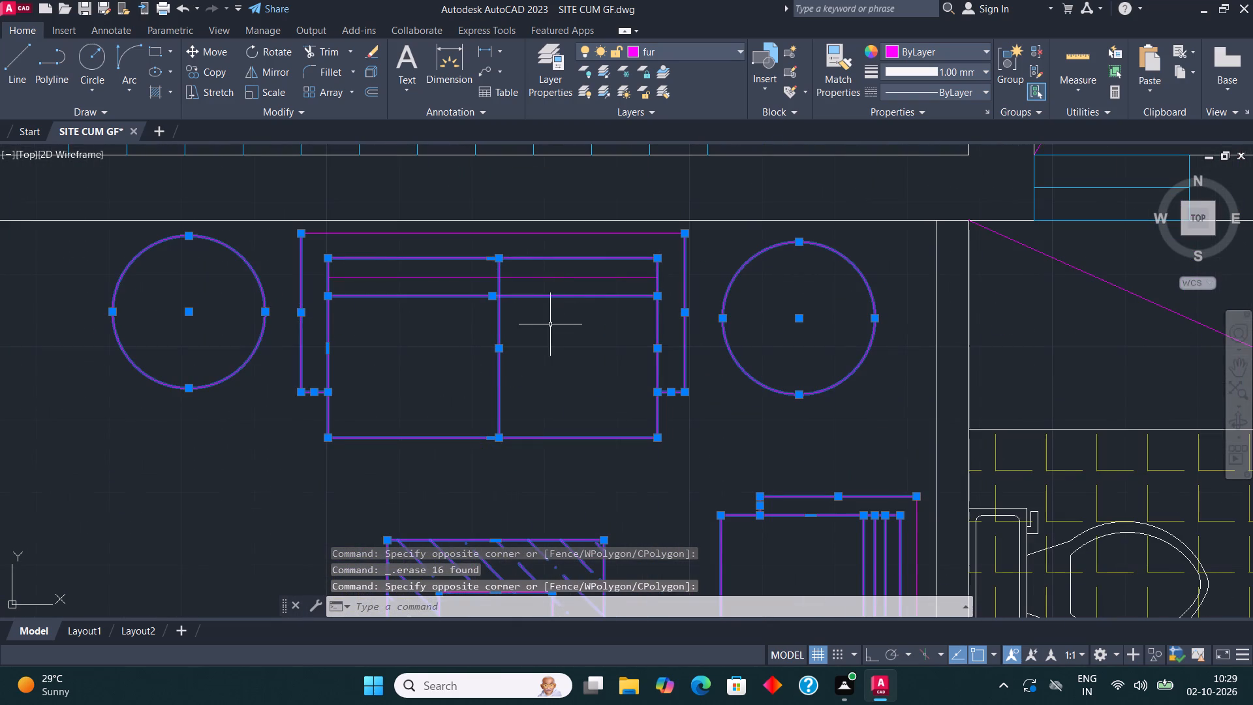
left_click(551, 326)
left_click(520, 231)
scroll(519, 268, "down", 2)
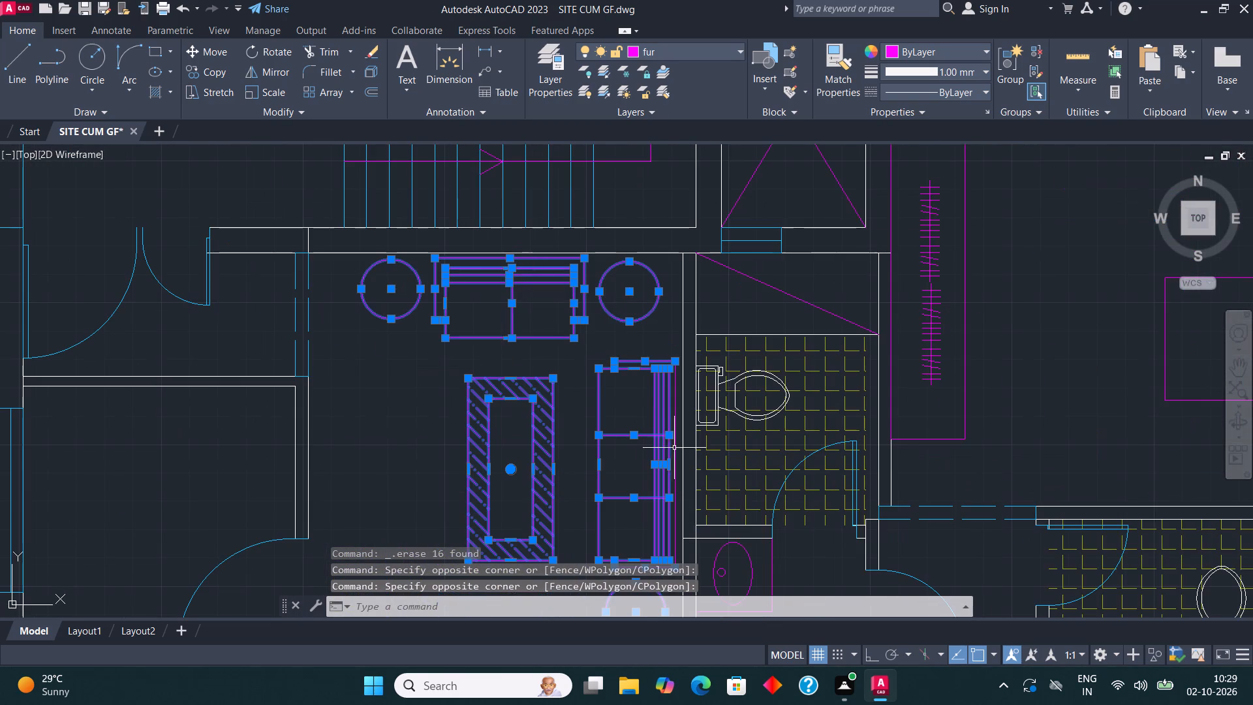
scroll(681, 460, "up", 1)
left_click(676, 460)
left_click(633, 394)
scroll(612, 300, "down", 2)
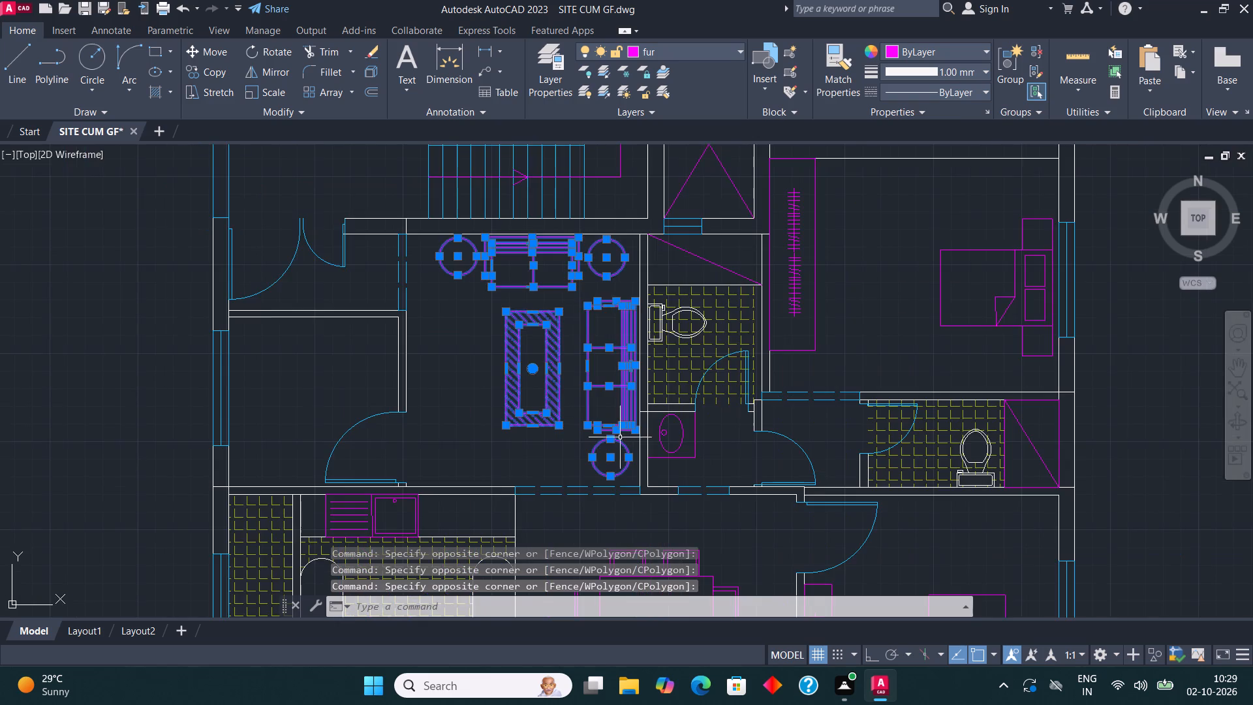
scroll(620, 444, "up", 2)
left_click(288, 94)
scroll(421, 344, "down", 1)
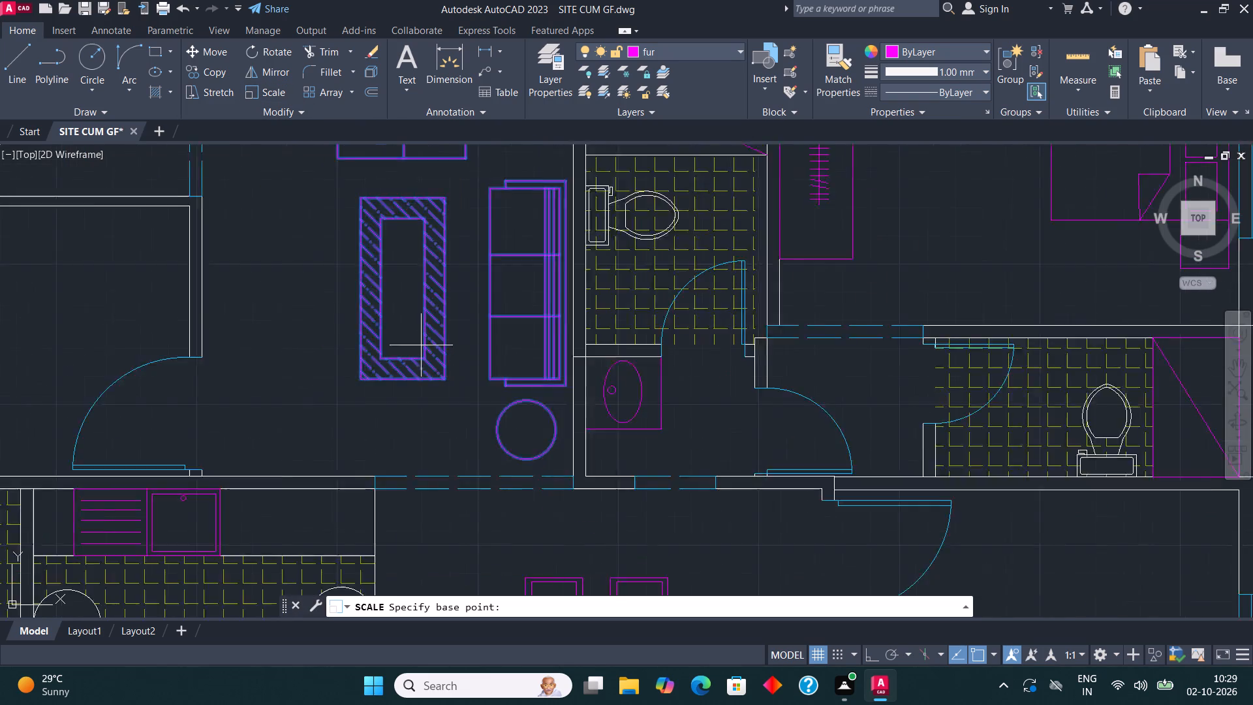
scroll(422, 347, "down", 1)
left_click(439, 319)
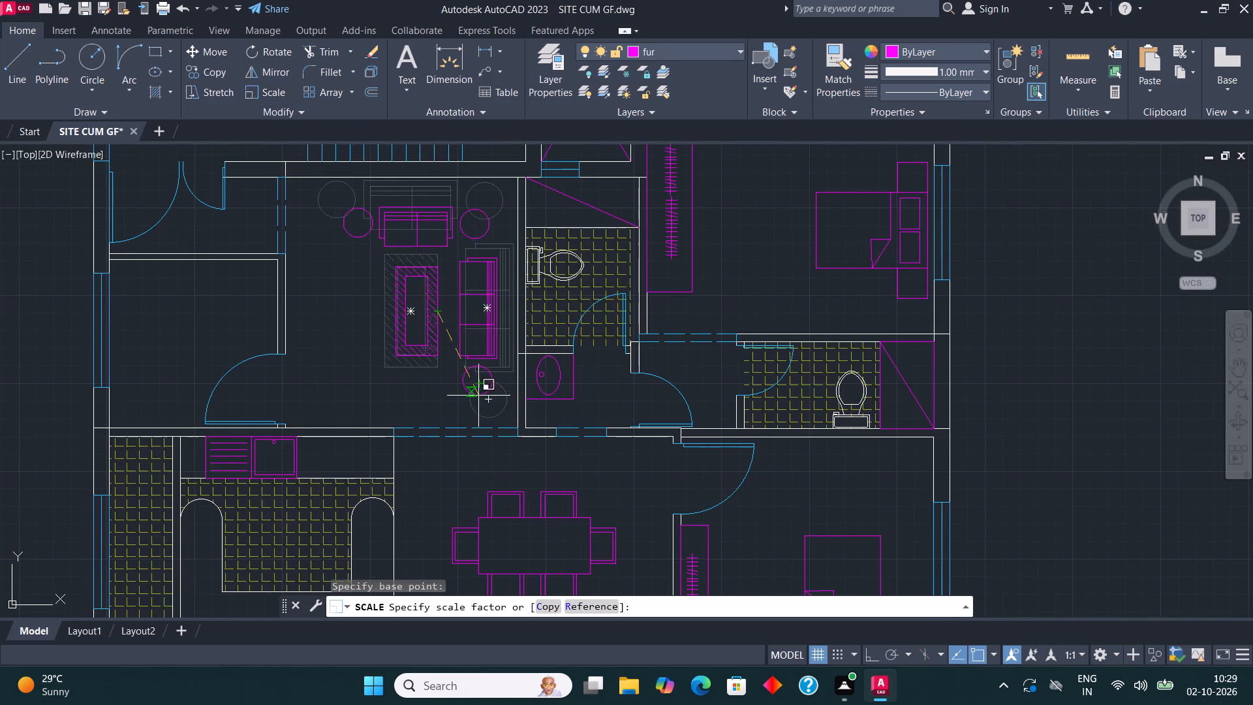
left_click(478, 396)
Move the scaled living room set northeast, closer to the room's north and east walls.
middle_click_drag(408, 363, 442, 443)
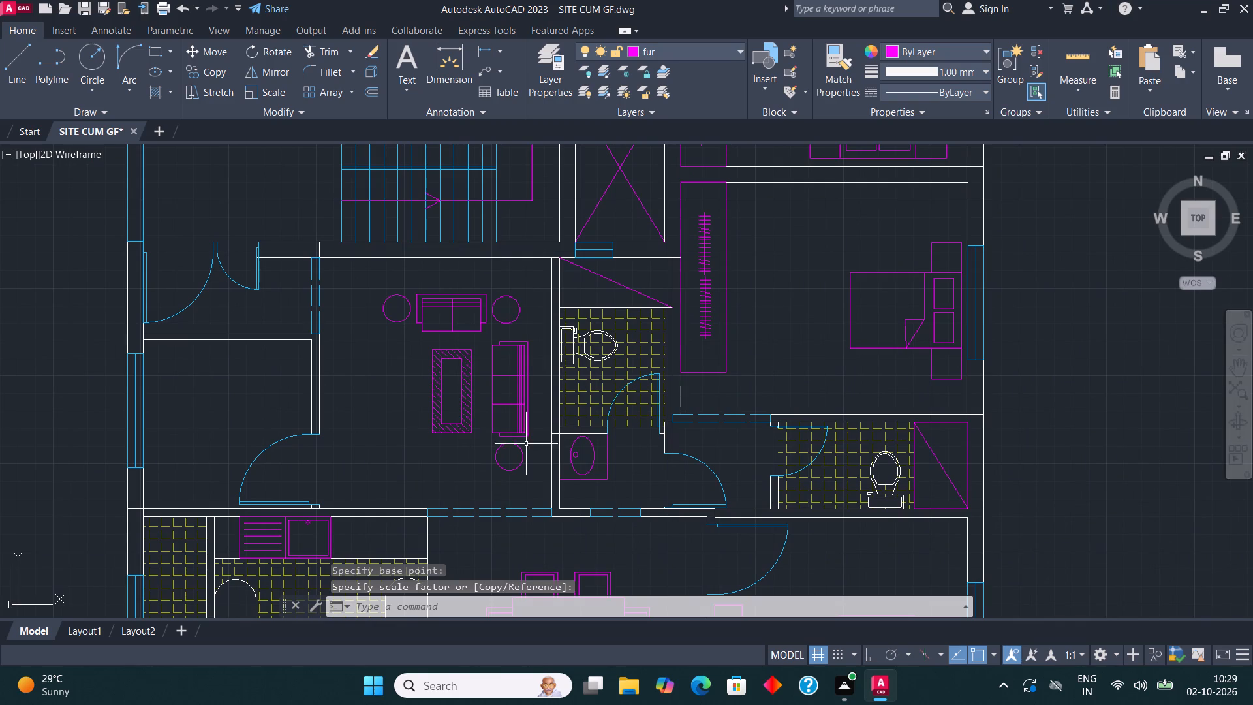
left_click(540, 479)
left_click(379, 287)
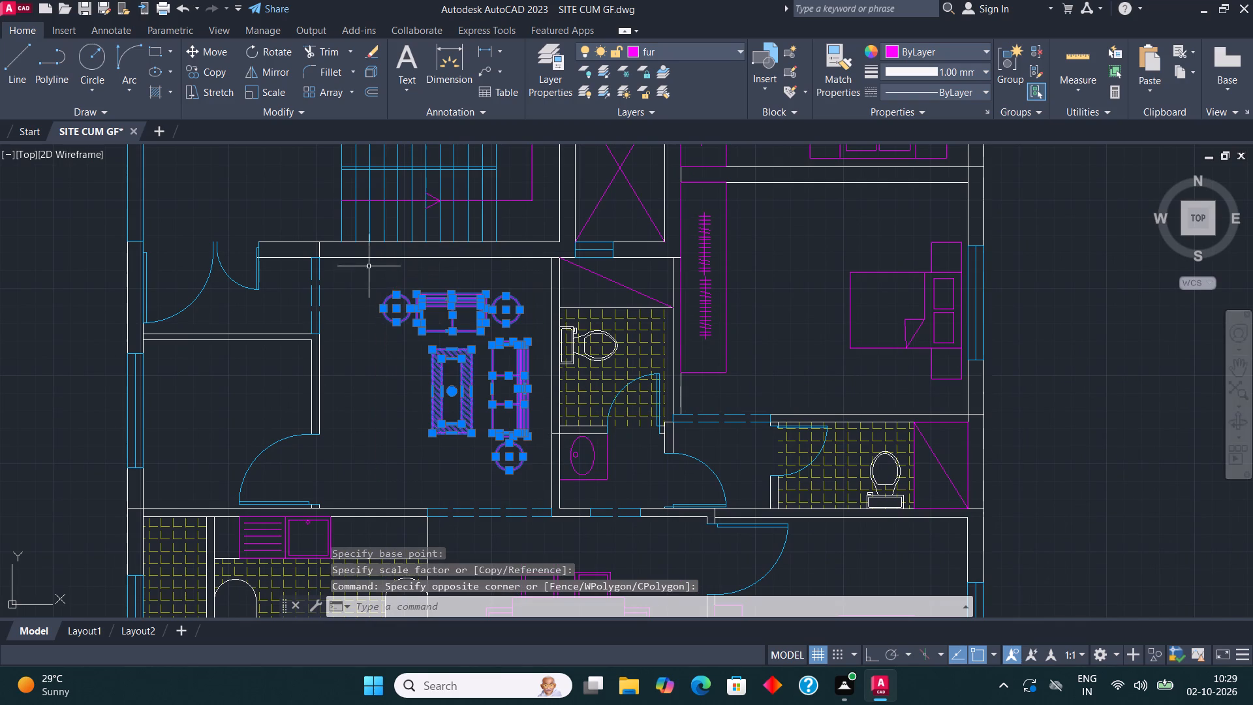
left_click(219, 52)
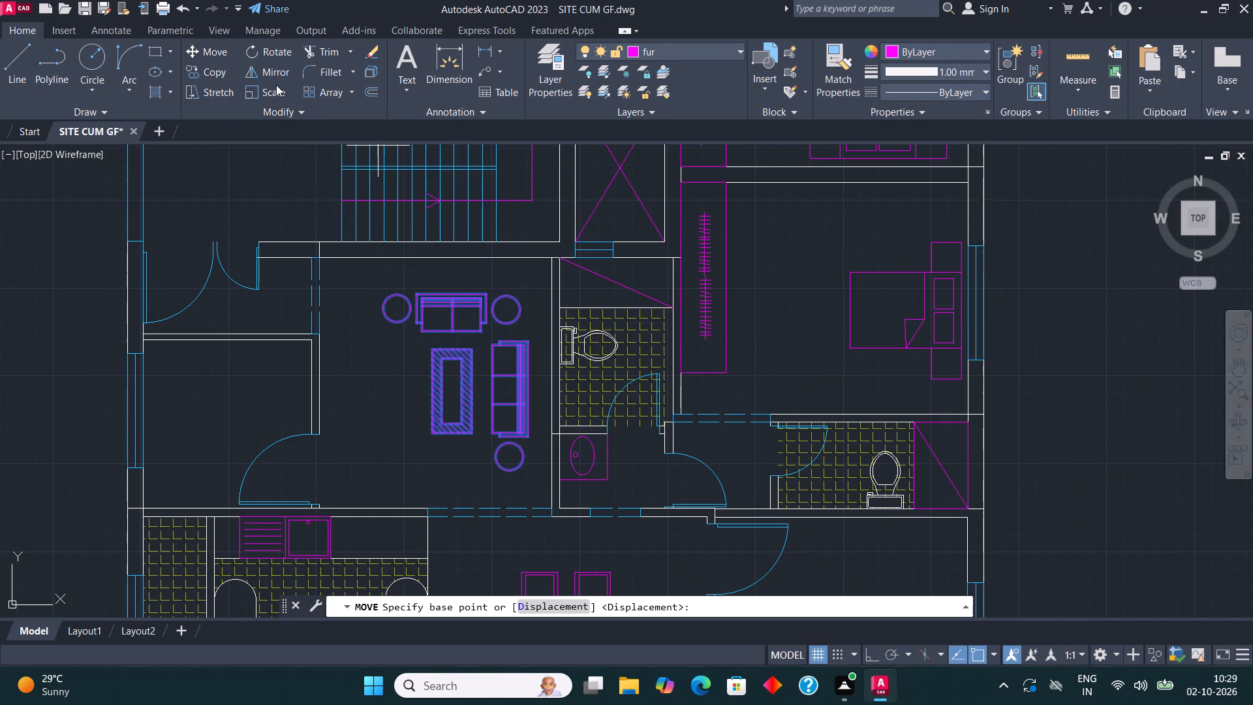
scroll(463, 324, "up", 1)
left_click(486, 352)
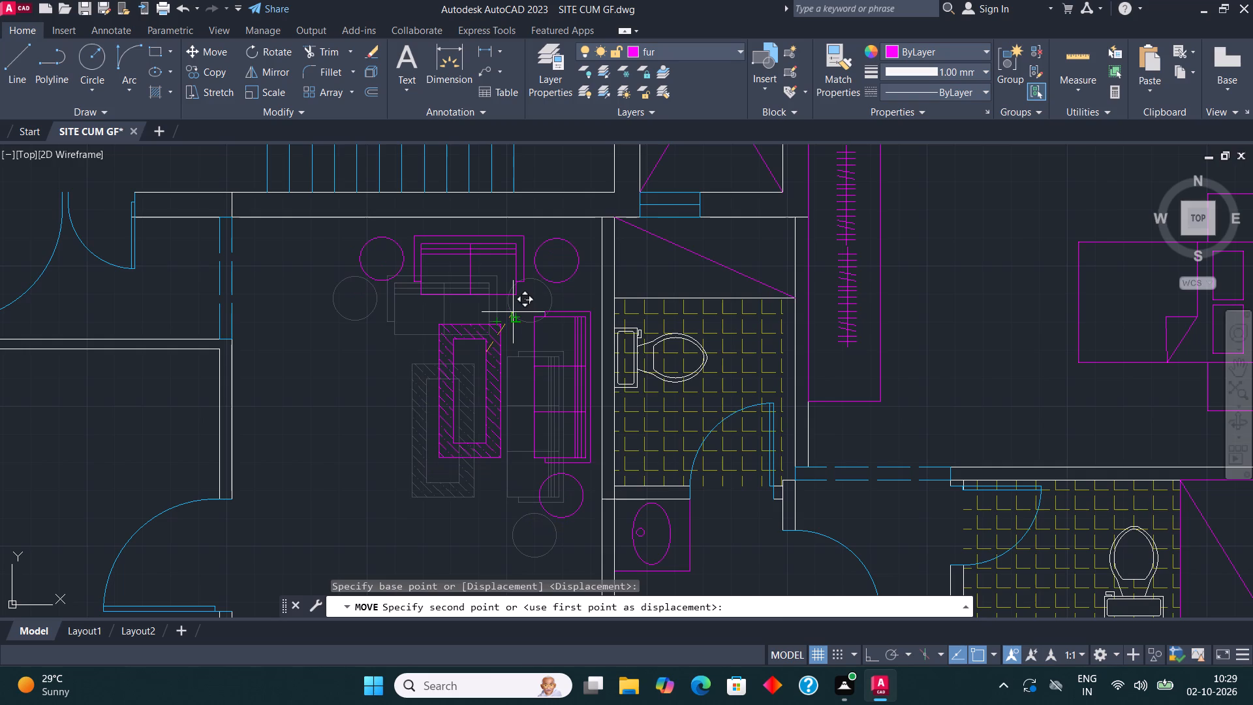
left_click(513, 312)
scroll(457, 251, "down", 1)
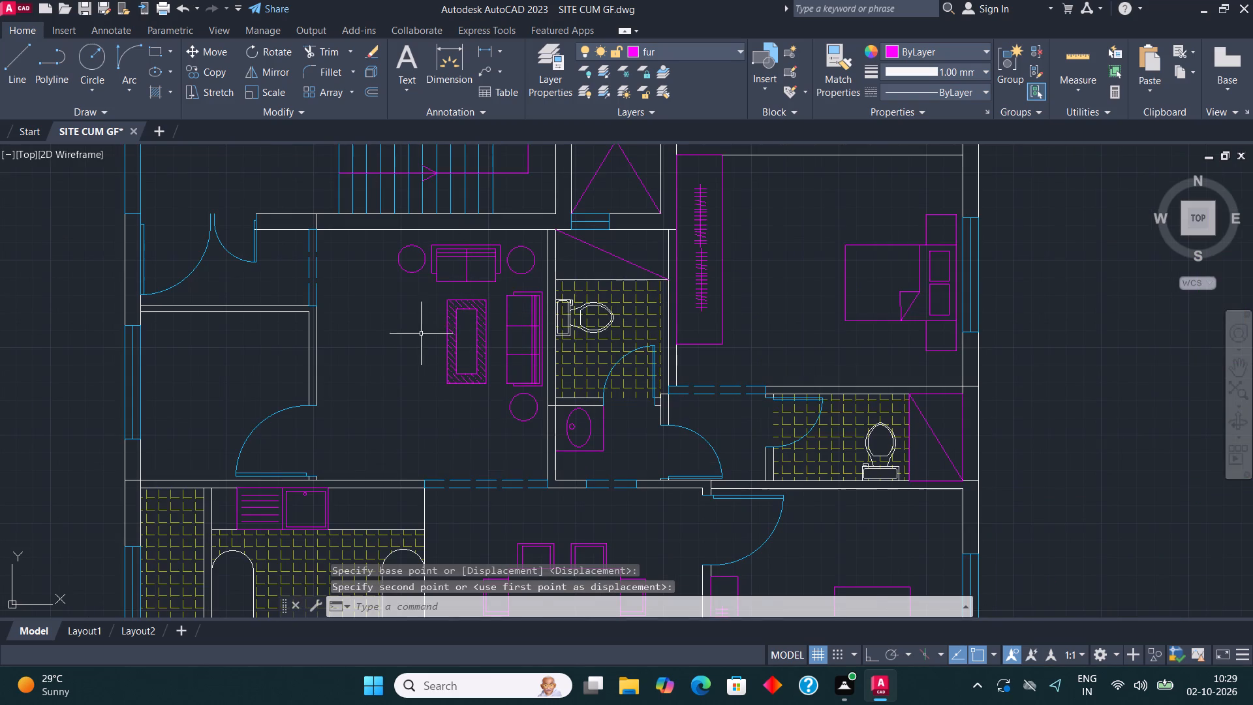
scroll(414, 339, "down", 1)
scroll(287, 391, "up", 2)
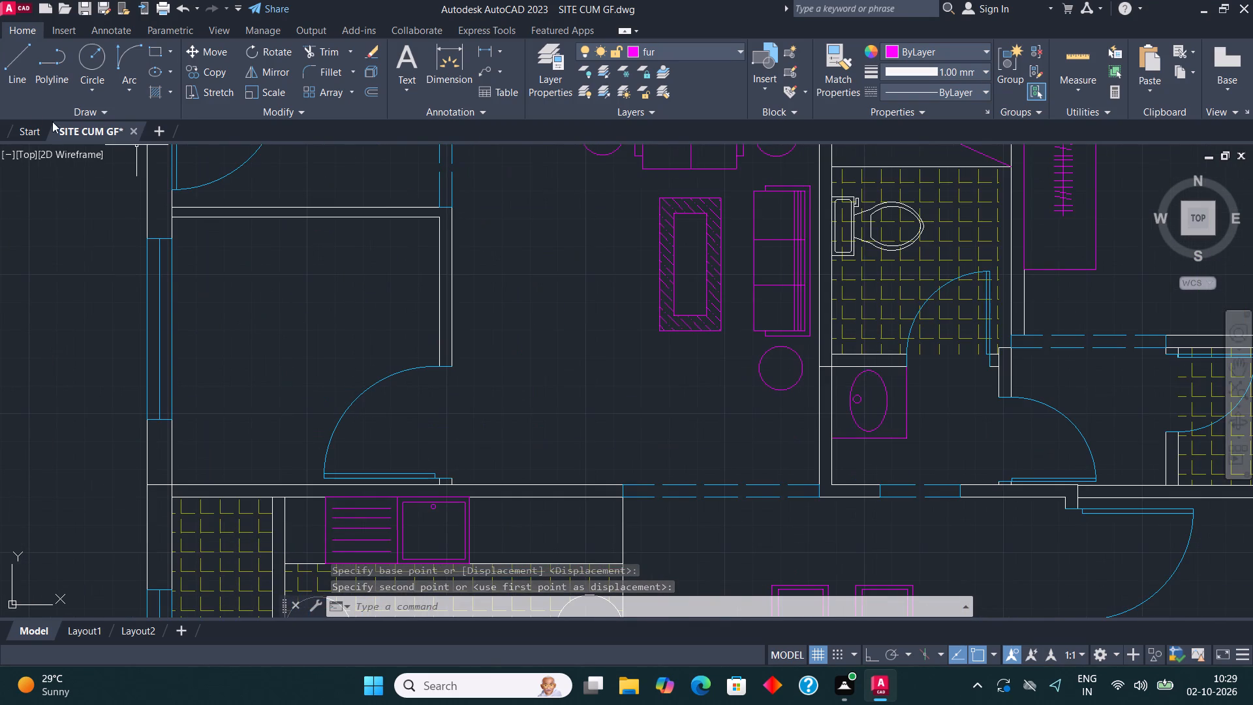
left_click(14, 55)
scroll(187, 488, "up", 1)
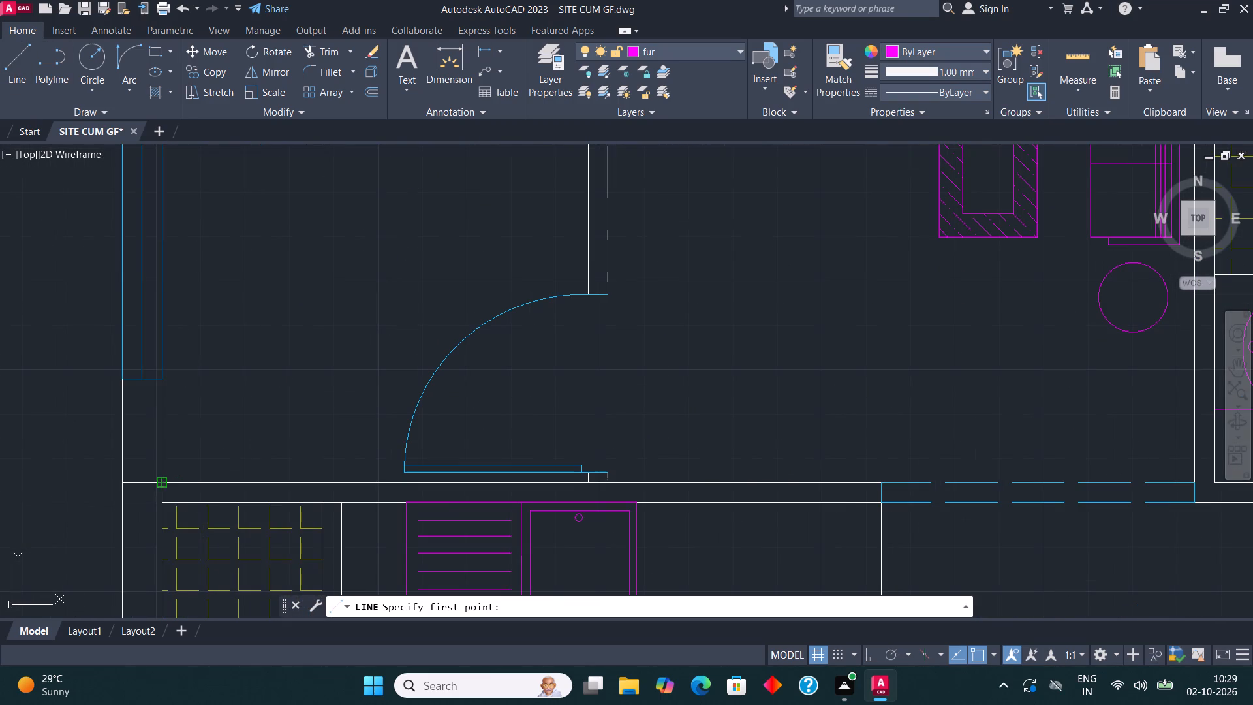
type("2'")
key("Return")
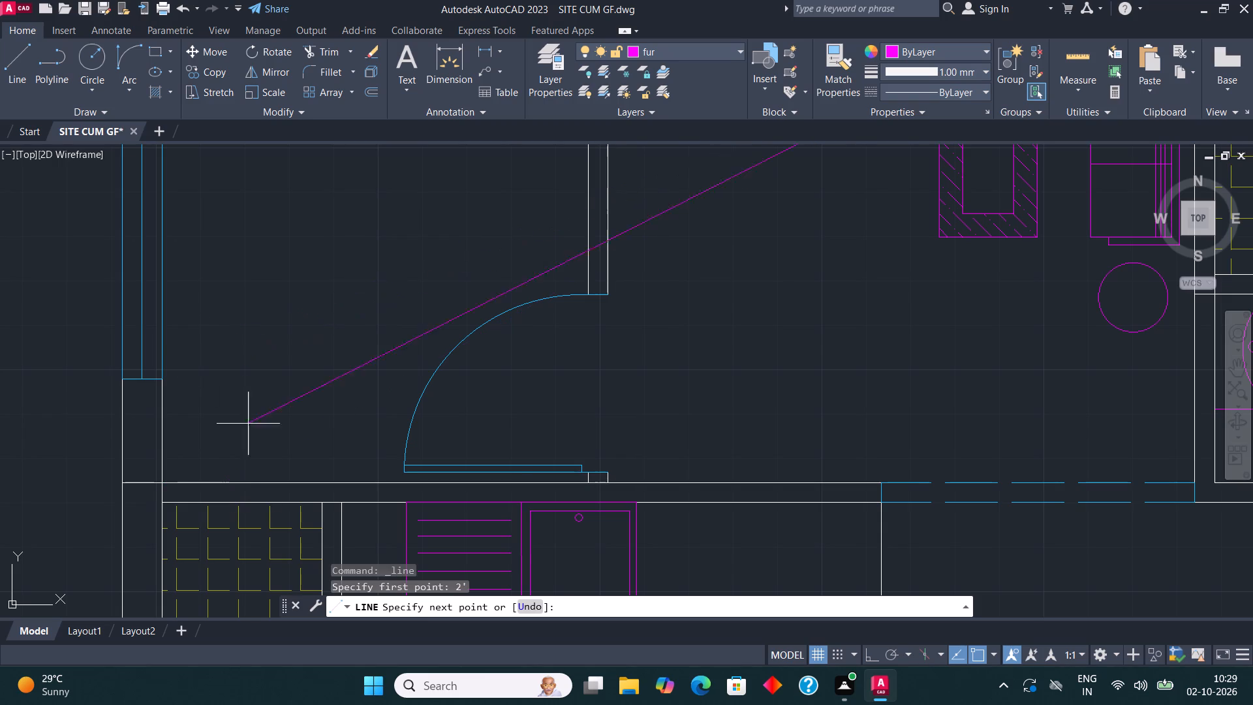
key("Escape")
With Ortho on, draw a line 2' east from the small west room's southwest corner, continuing north as the desk's front edge.
left_click(21, 53)
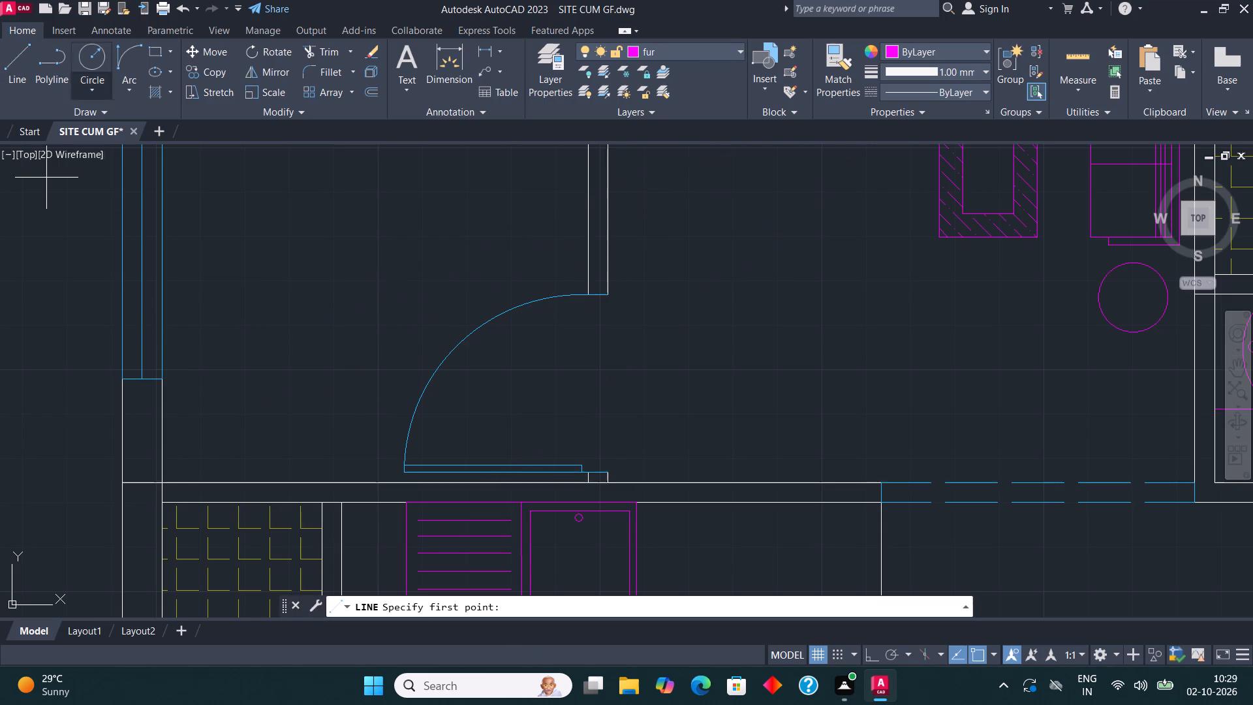
left_click(159, 485)
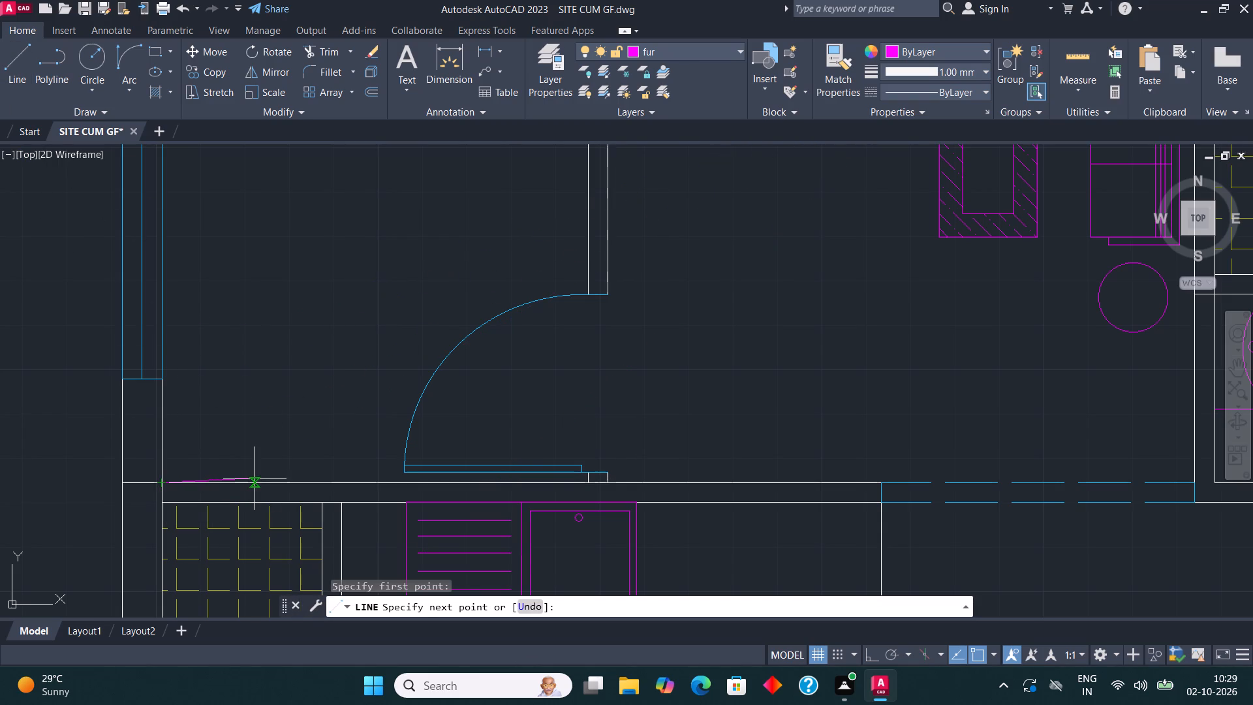
key("F8")
key("2")
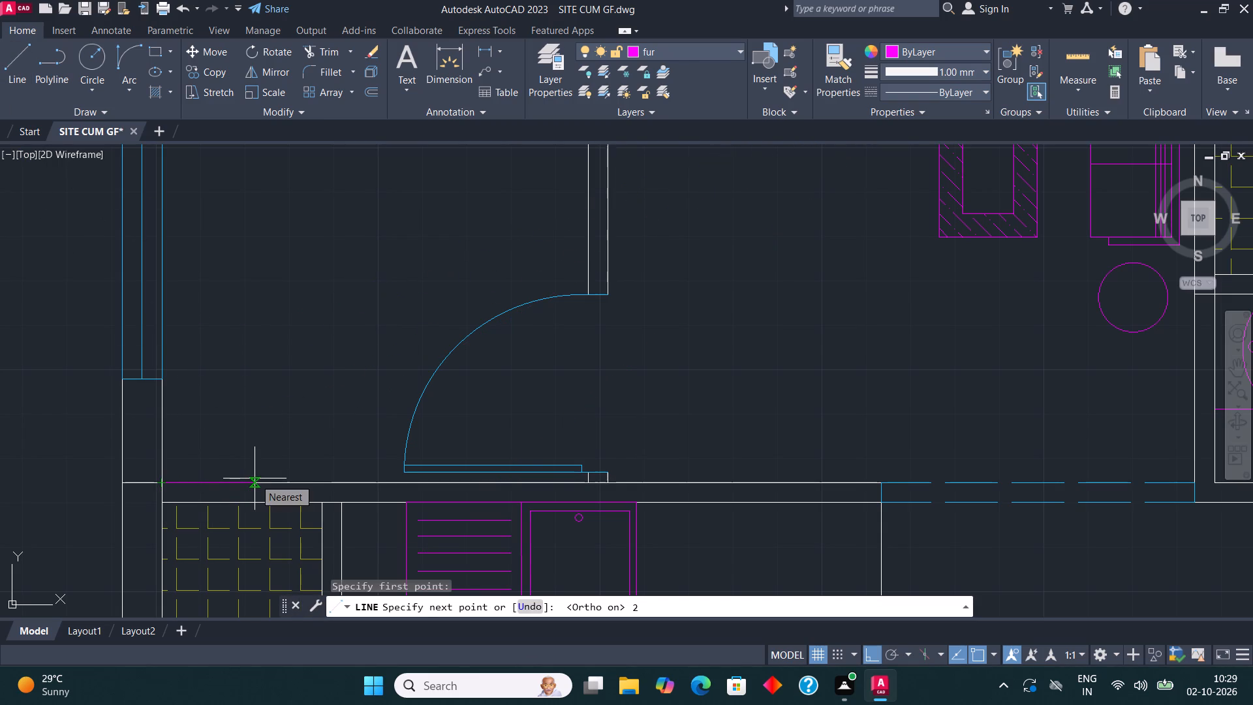
key("apostrophe")
key("Return")
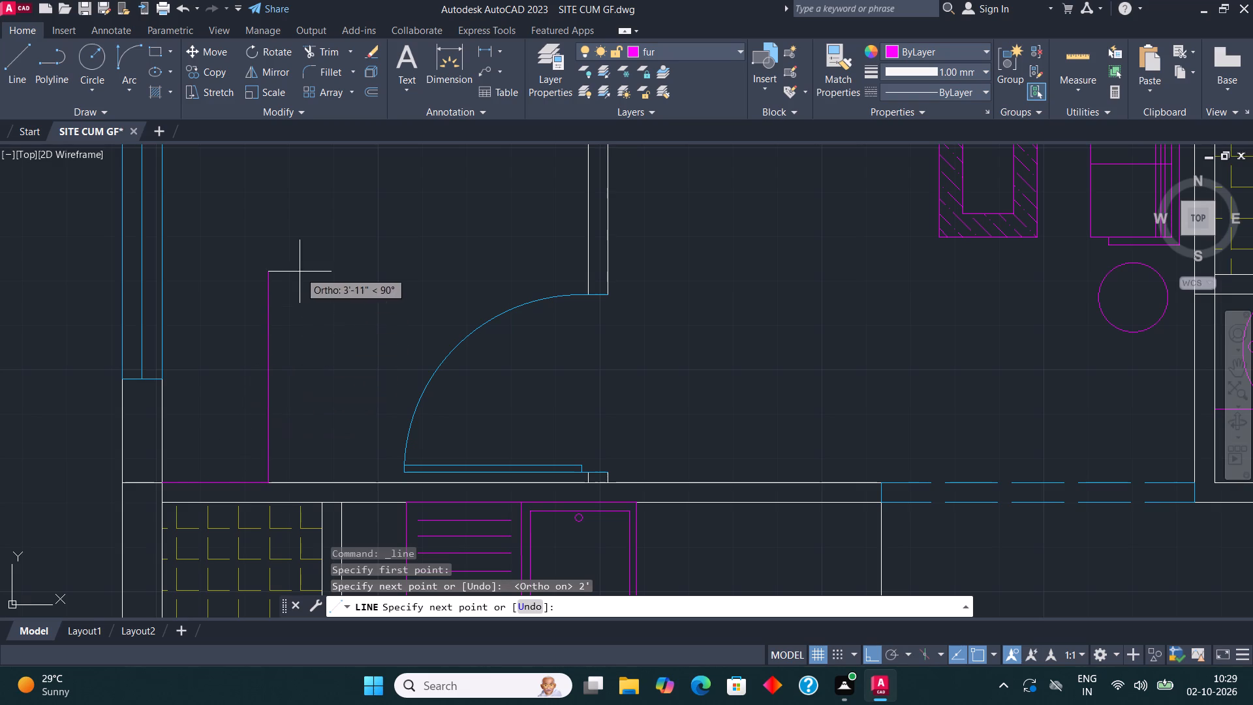
left_click(266, 200)
Draw a line 2' south from the small room's northeast inner corner, continuing west to near the vertical desk edge.
left_click(16, 55)
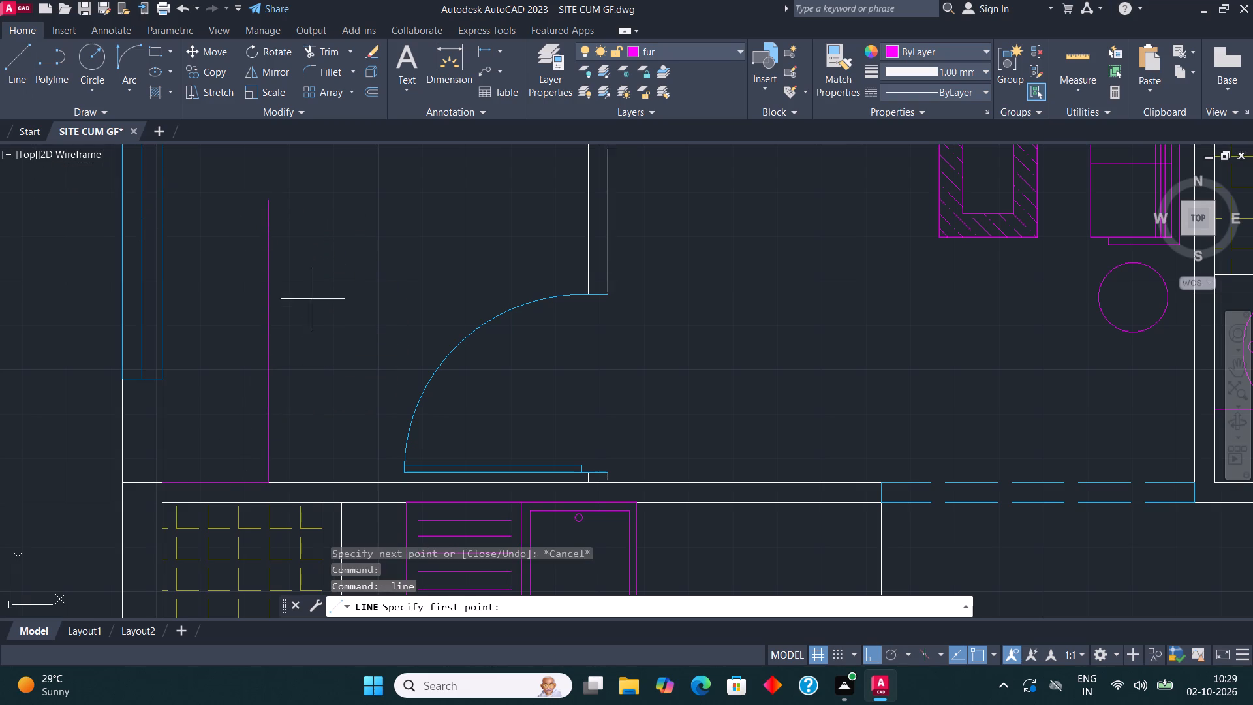
scroll(317, 301, "down", 1)
middle_click_drag(322, 339, 322, 480)
left_click(484, 289)
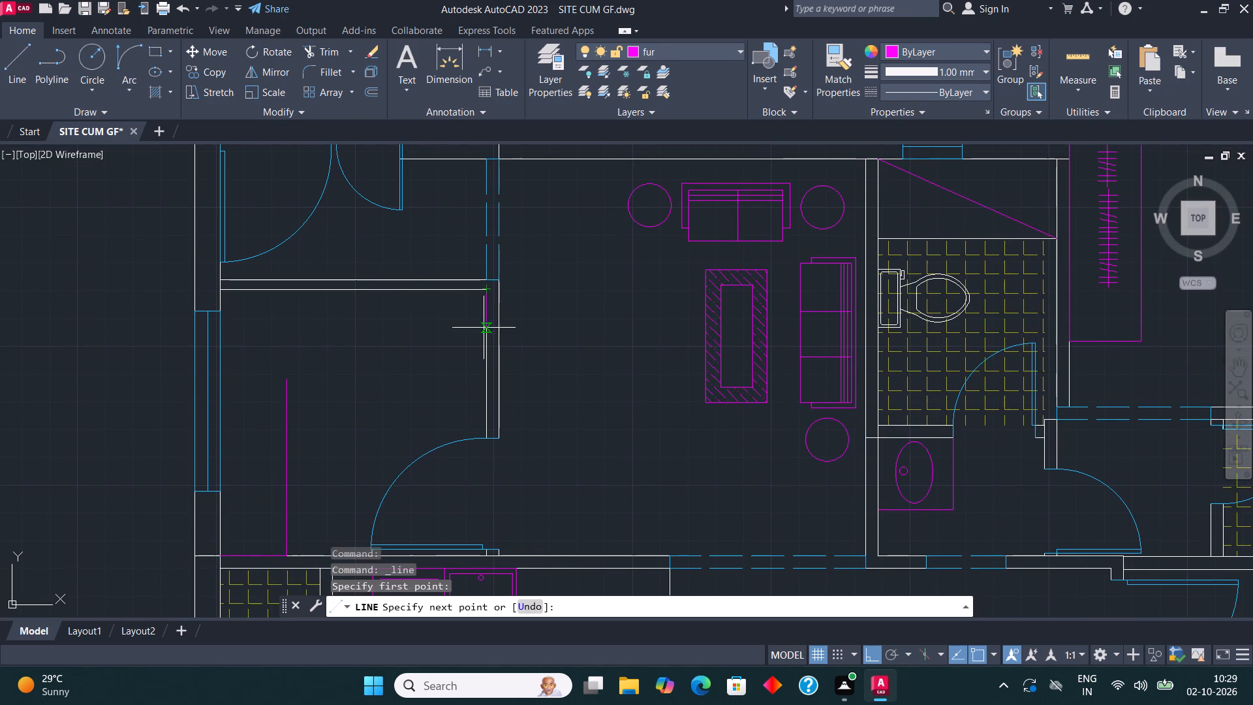
type("2'")
key("Return")
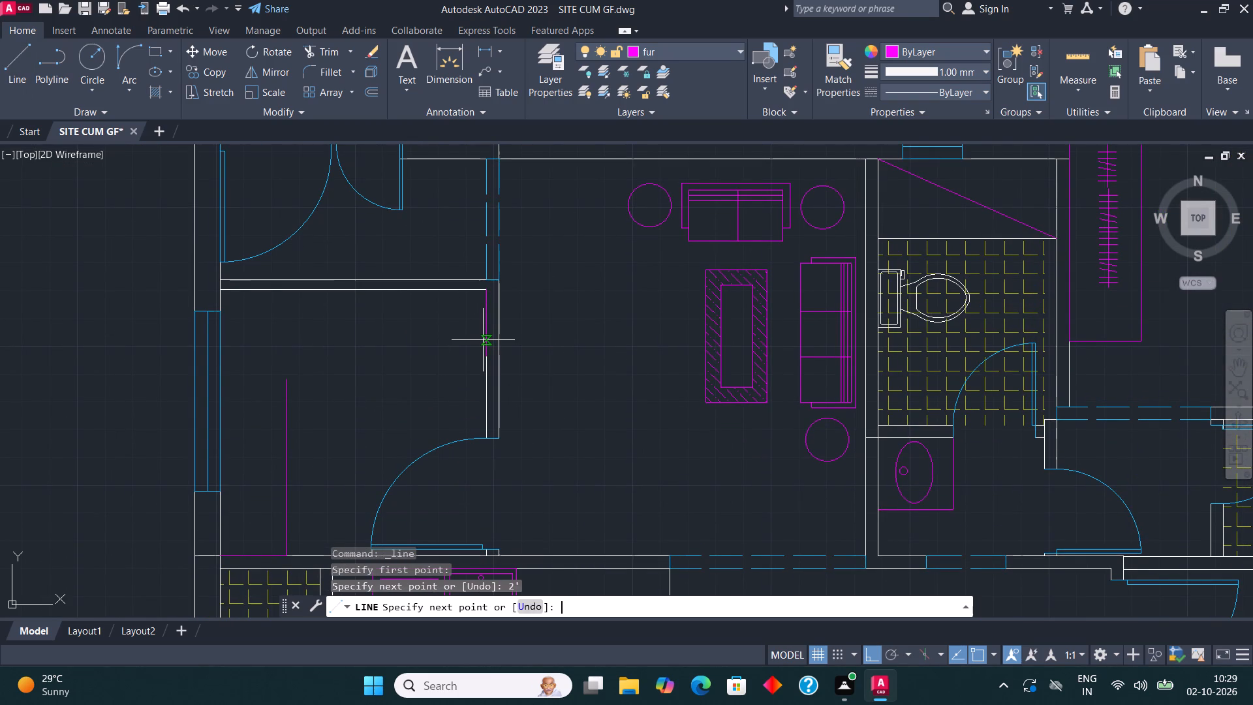
left_click(293, 361)
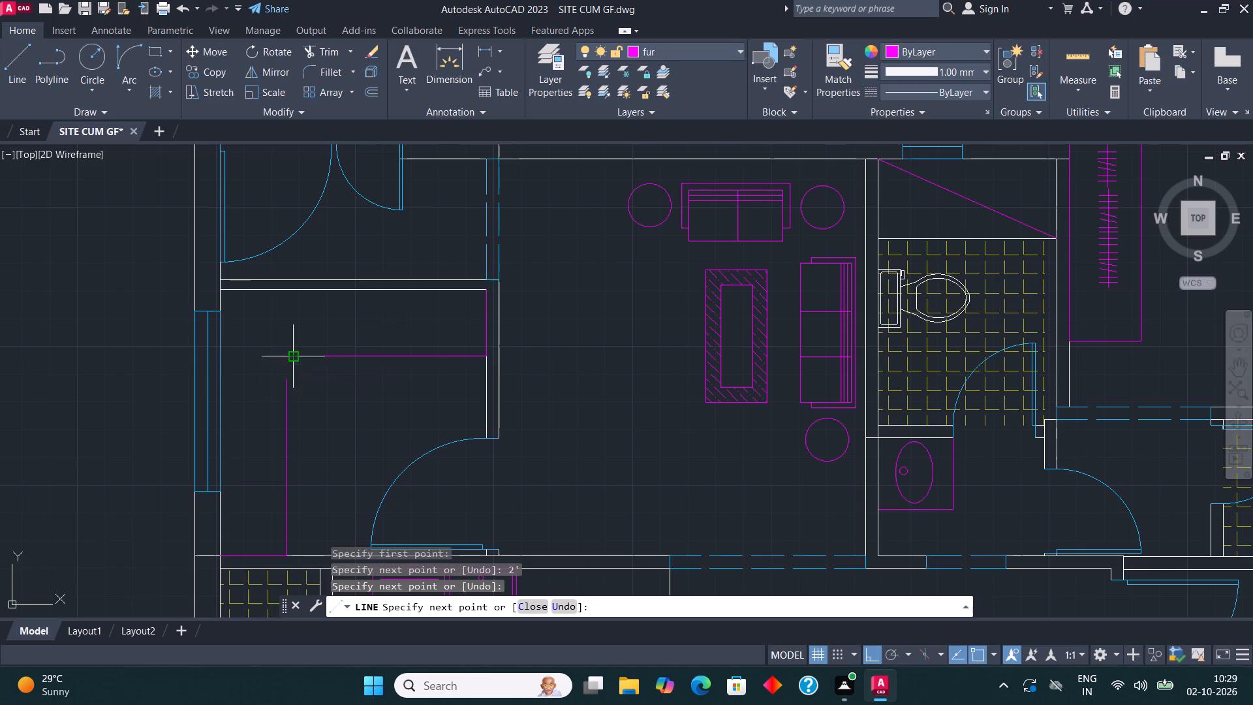
Fillet the vertical and horizontal desk edges into a sharp inner corner of the L-shaped desk.
left_click(335, 70)
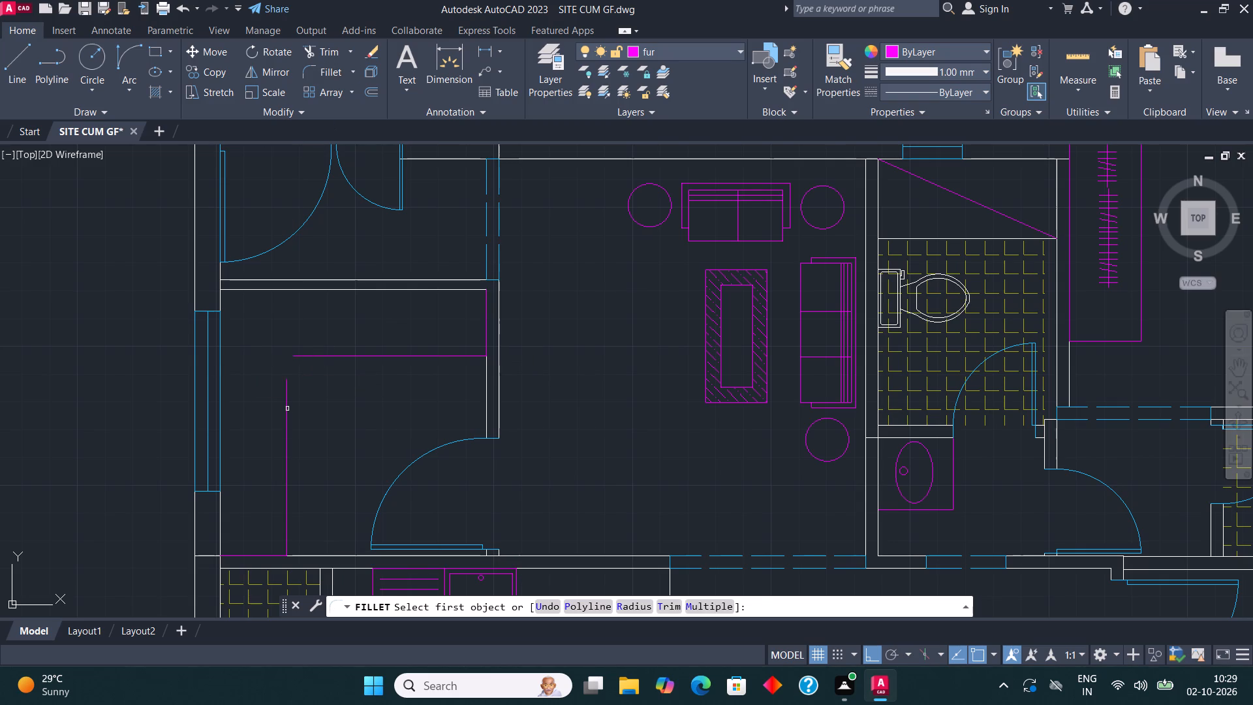
left_click(287, 407)
left_click(326, 358)
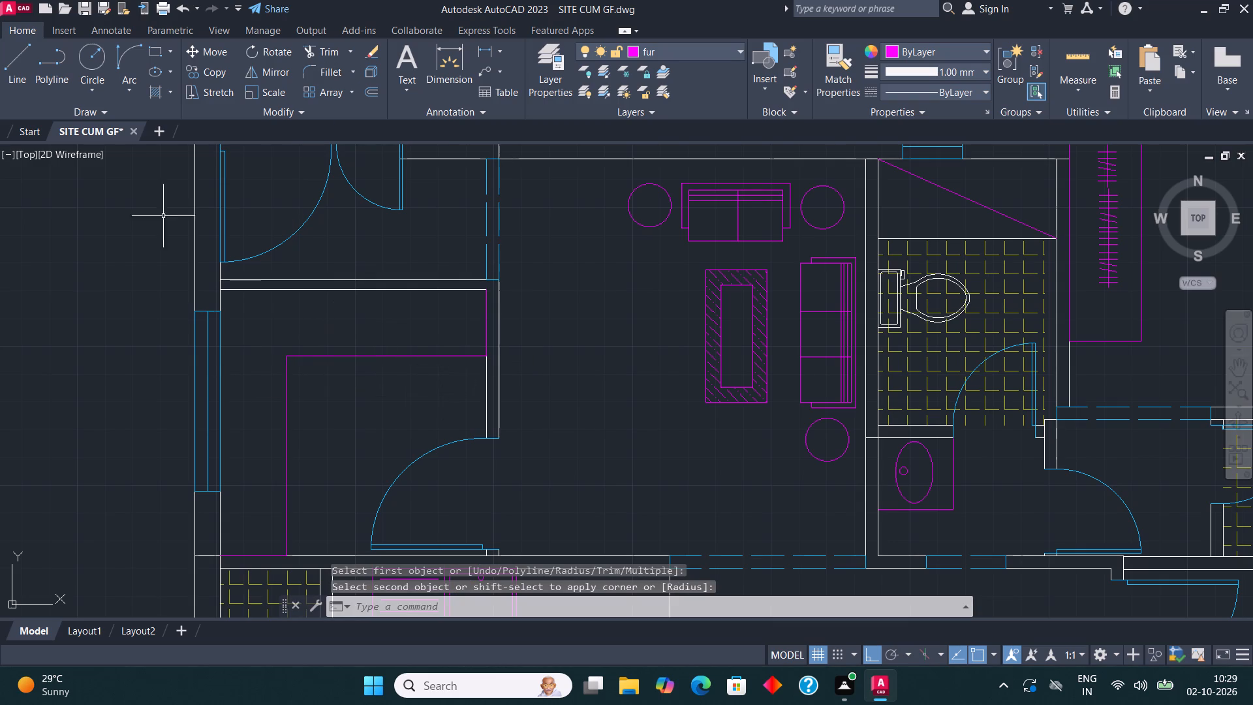
Draw a rectangular chair seat against the south side of the desk's horizontal edge.
left_click(157, 54)
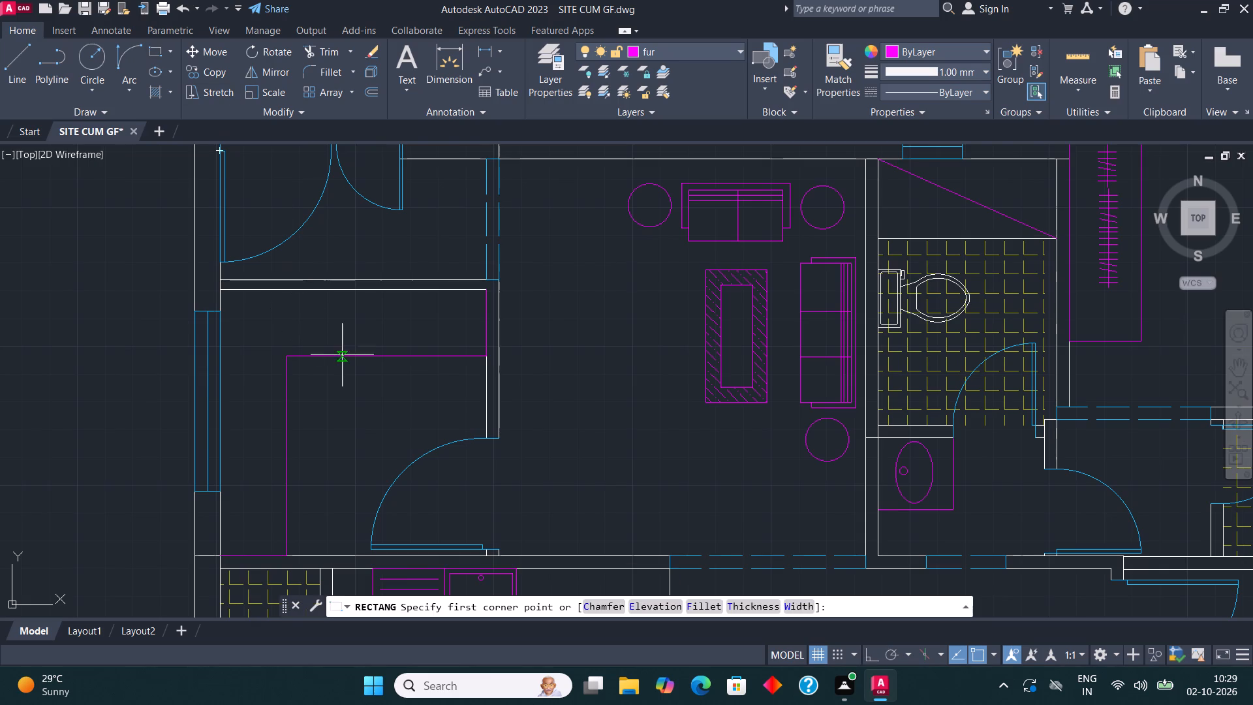
left_click(344, 359)
left_click(399, 405)
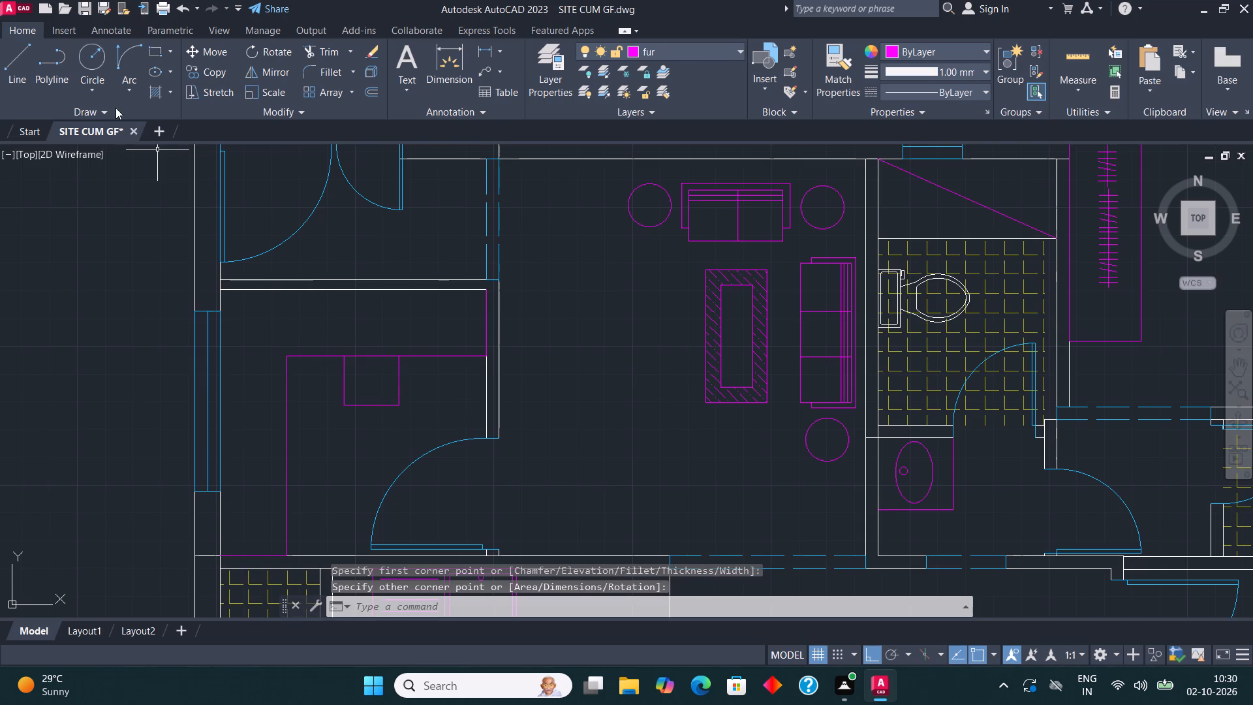
Draw the U-shaped chair back and arms with lines around the west, south and east sides of the seat.
left_click(20, 61)
scroll(384, 363, "up", 1)
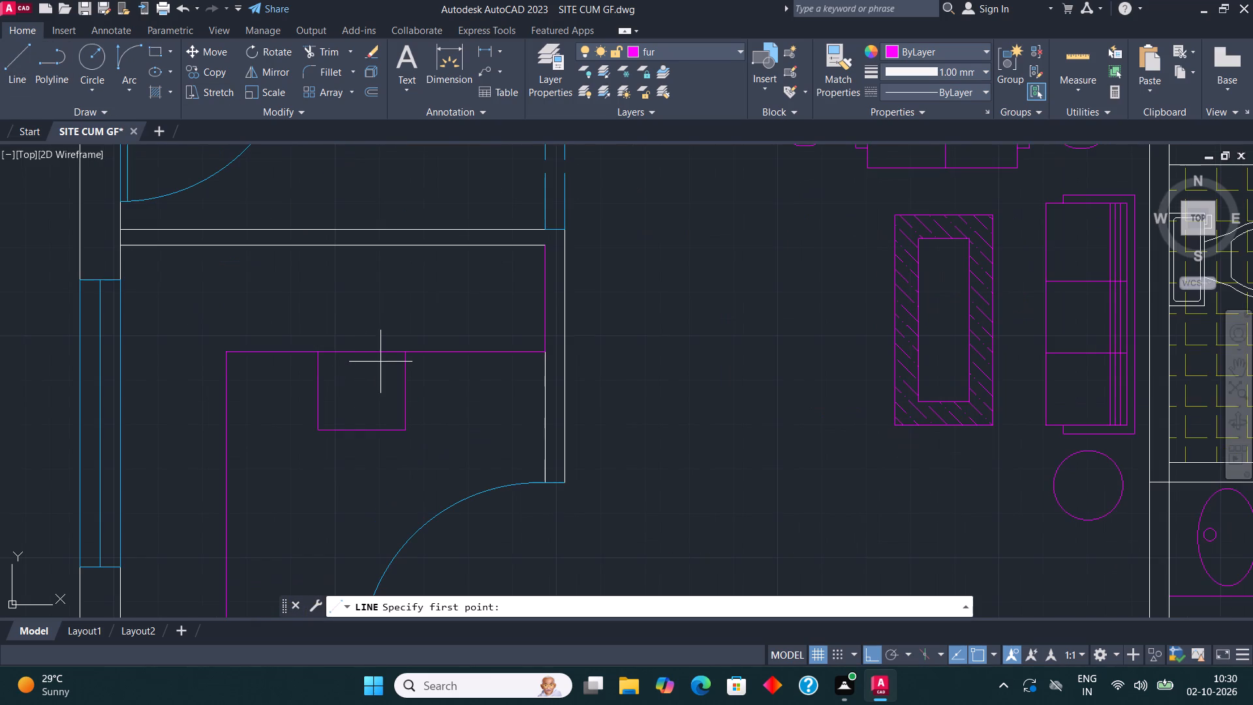
left_click(321, 368)
left_click(307, 368)
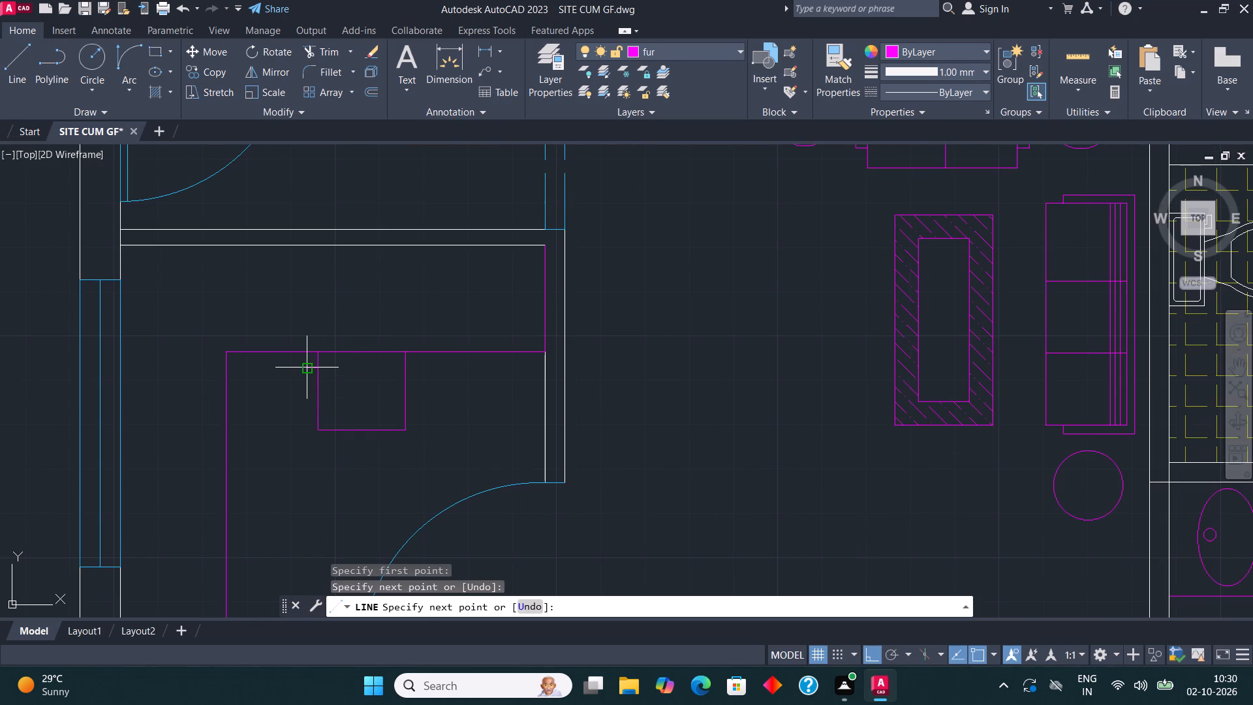
left_click(315, 443)
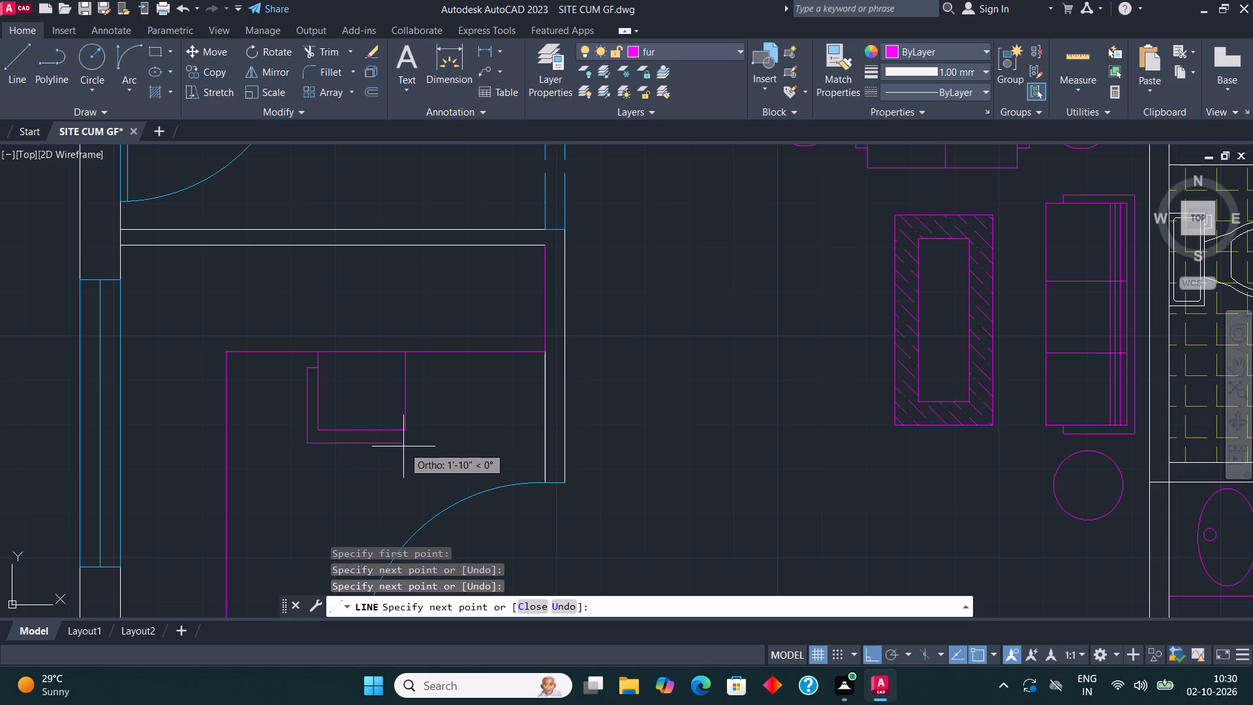
left_click(416, 441)
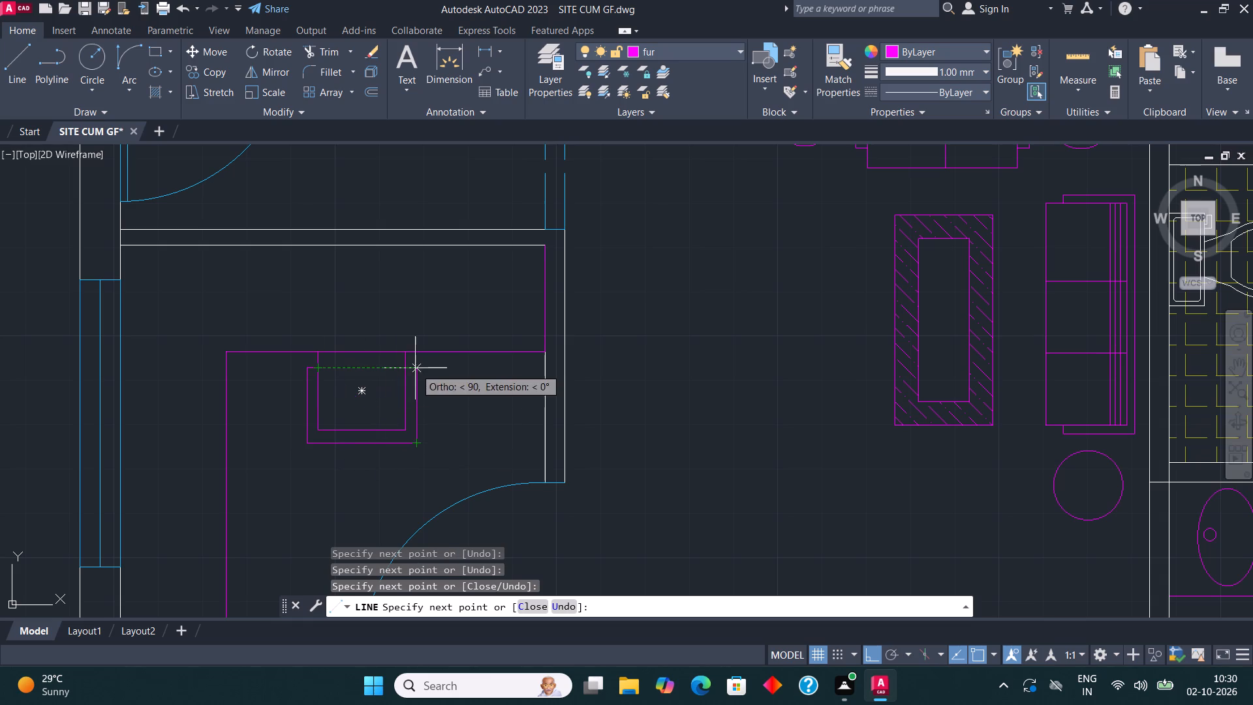
left_click(416, 368)
left_click(401, 367)
key("Escape")
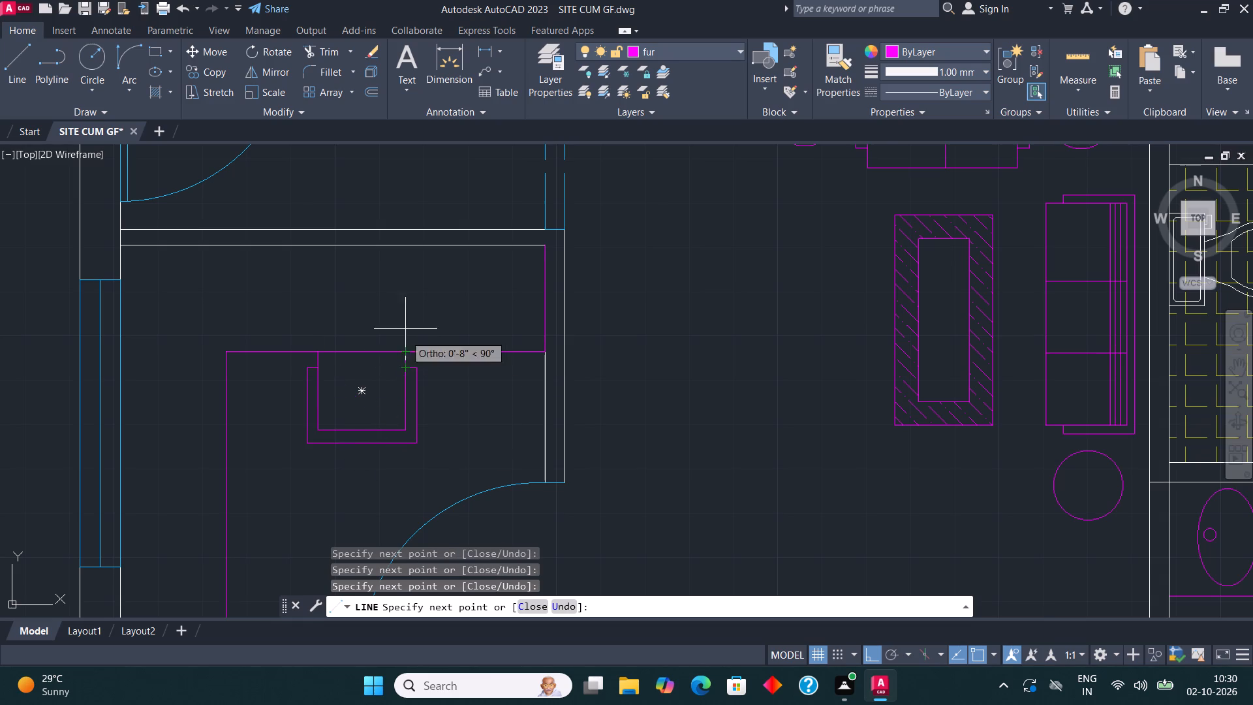
Copy the desk chair east into the open floor area outside the small room, west of the coffee table.
scroll(416, 304, "down", 1)
scroll(422, 388, "up", 1)
left_click(433, 405)
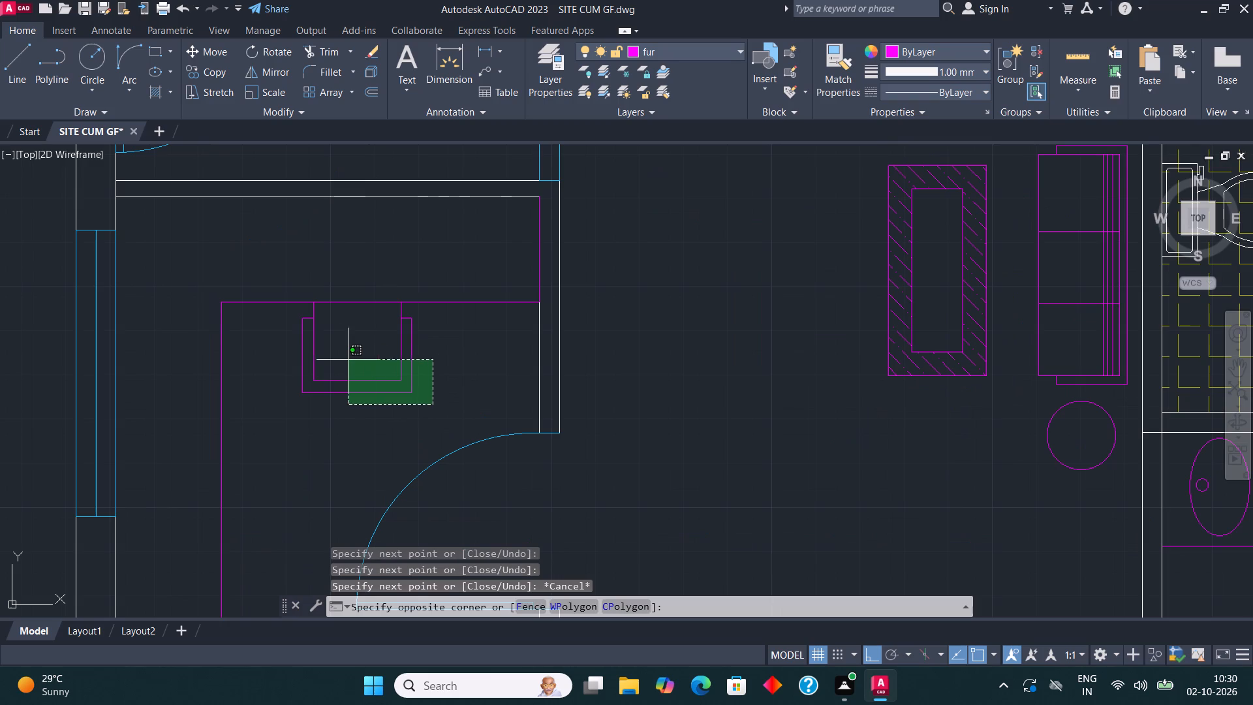
left_click(278, 320)
left_click(214, 73)
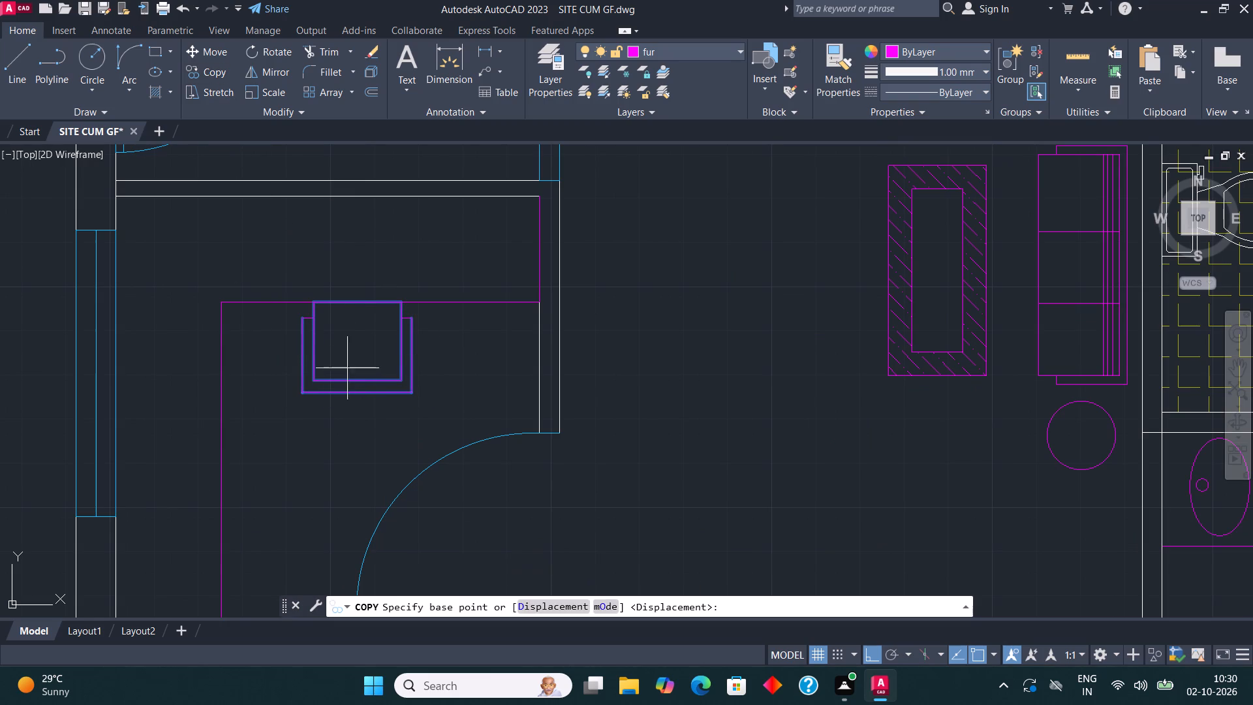
left_click(348, 379)
scroll(317, 390, "down", 2)
scroll(463, 422, "up", 2)
left_click(454, 426)
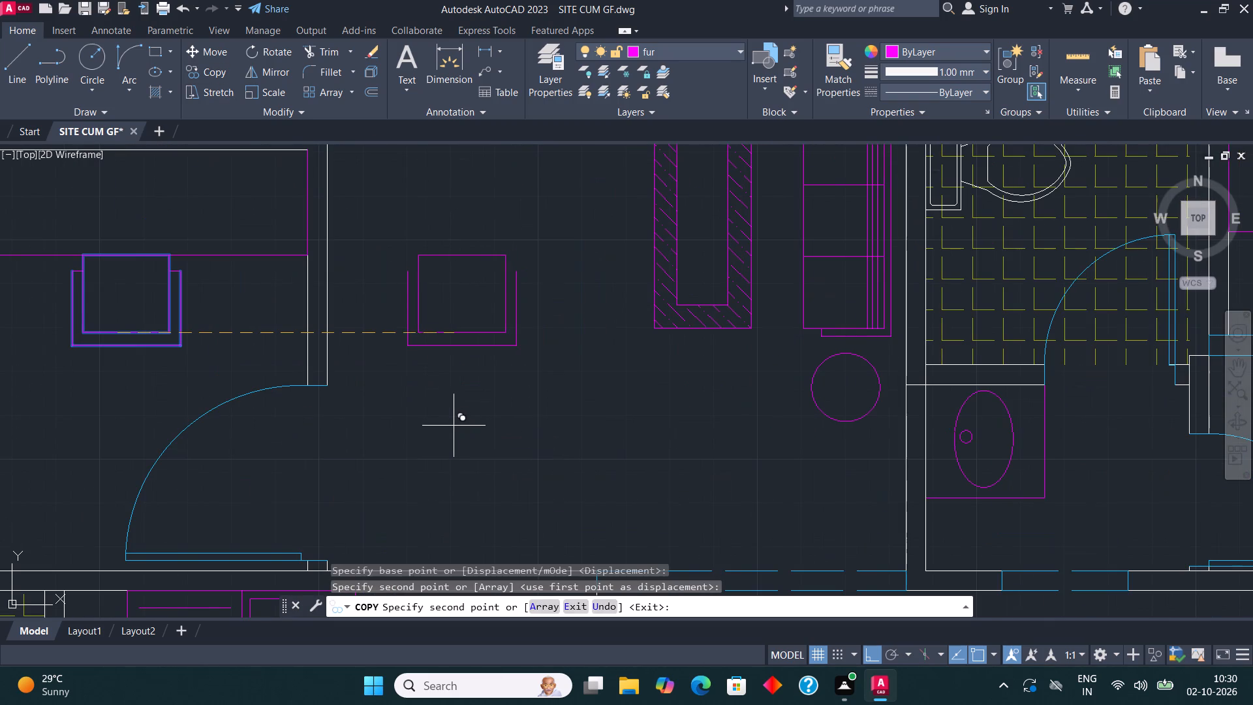
key("Escape")
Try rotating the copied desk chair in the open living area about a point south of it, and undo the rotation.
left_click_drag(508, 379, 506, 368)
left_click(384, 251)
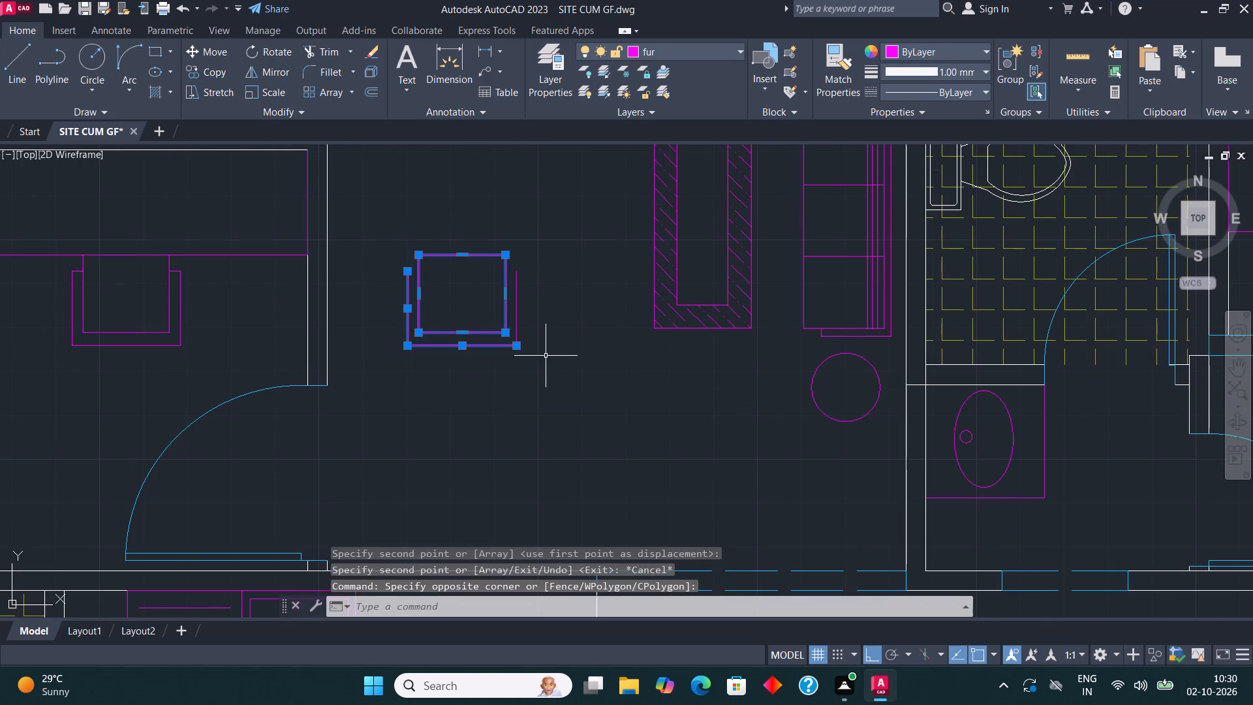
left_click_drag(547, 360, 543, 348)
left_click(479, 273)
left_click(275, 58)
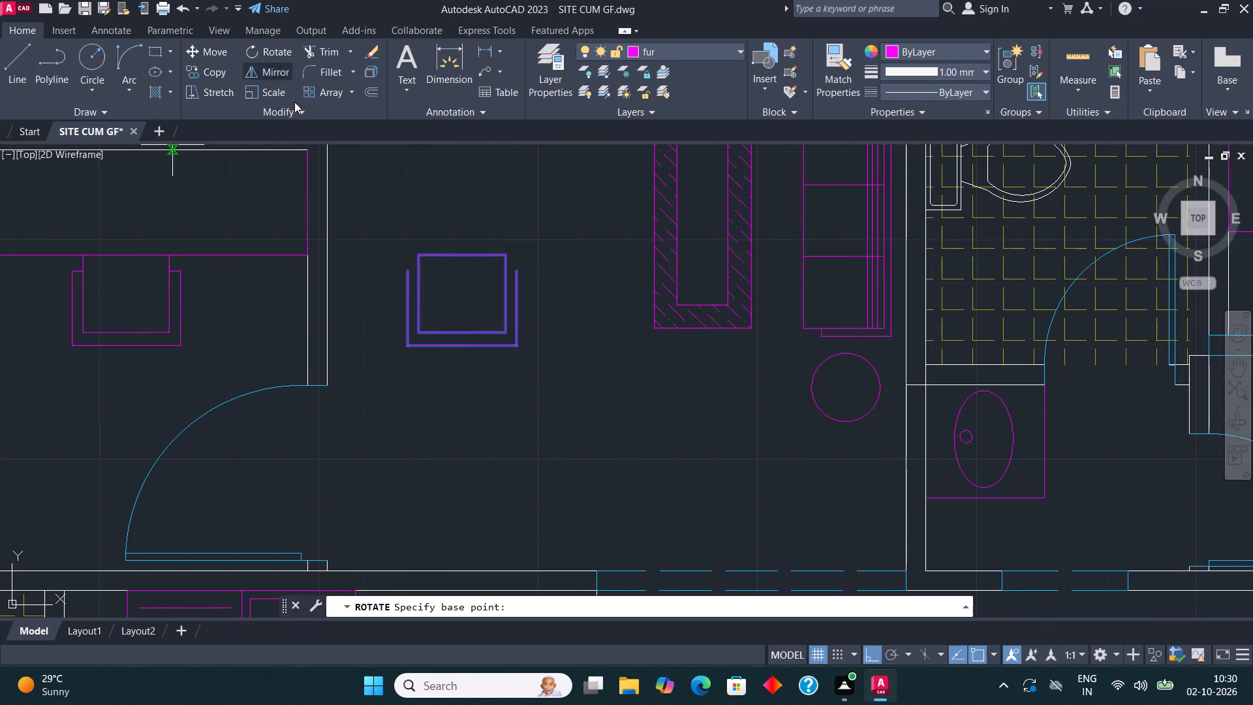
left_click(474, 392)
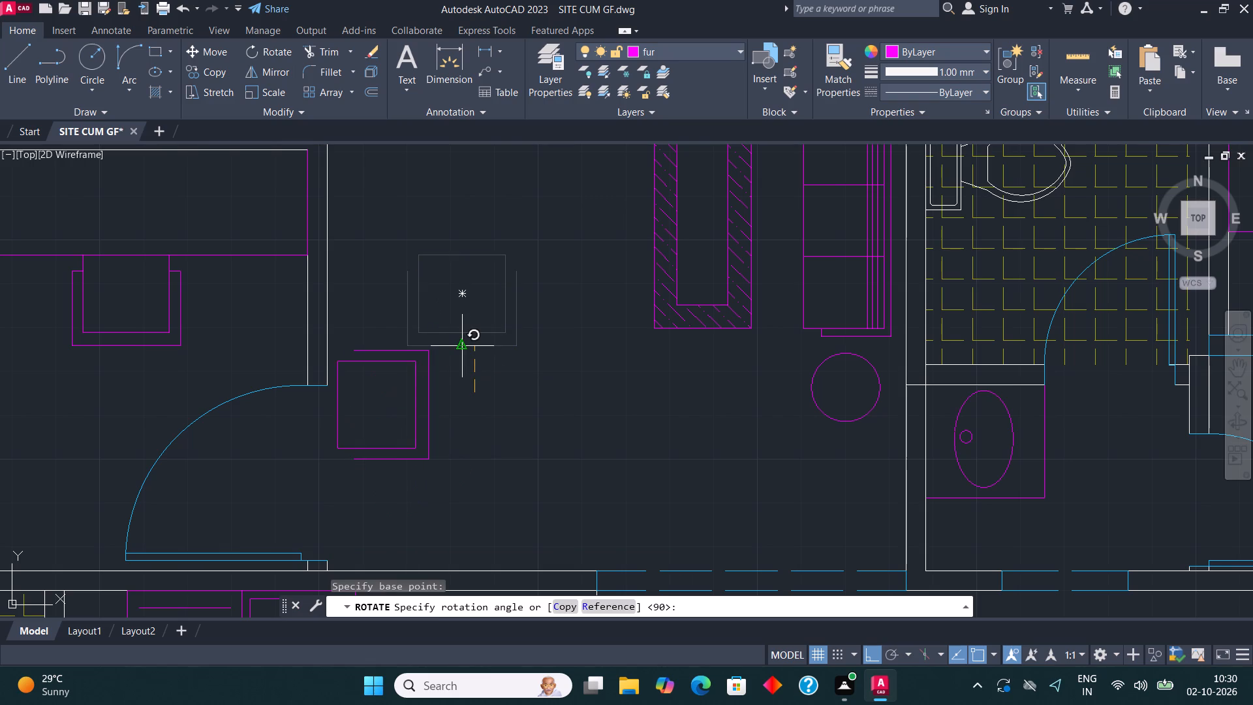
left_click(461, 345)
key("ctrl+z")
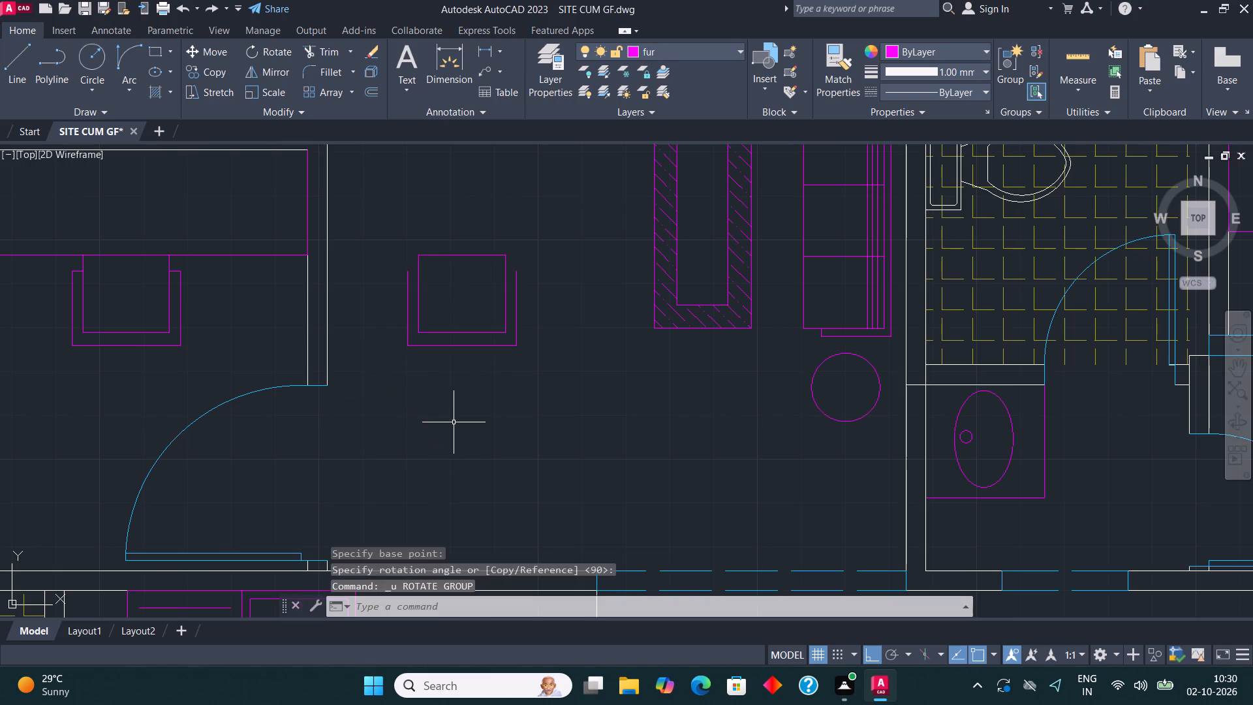
Rotate the copied desk chair 90° counterclockwise about a point south of it, so its back faces east.
left_click(549, 405)
left_click(365, 226)
left_click(271, 56)
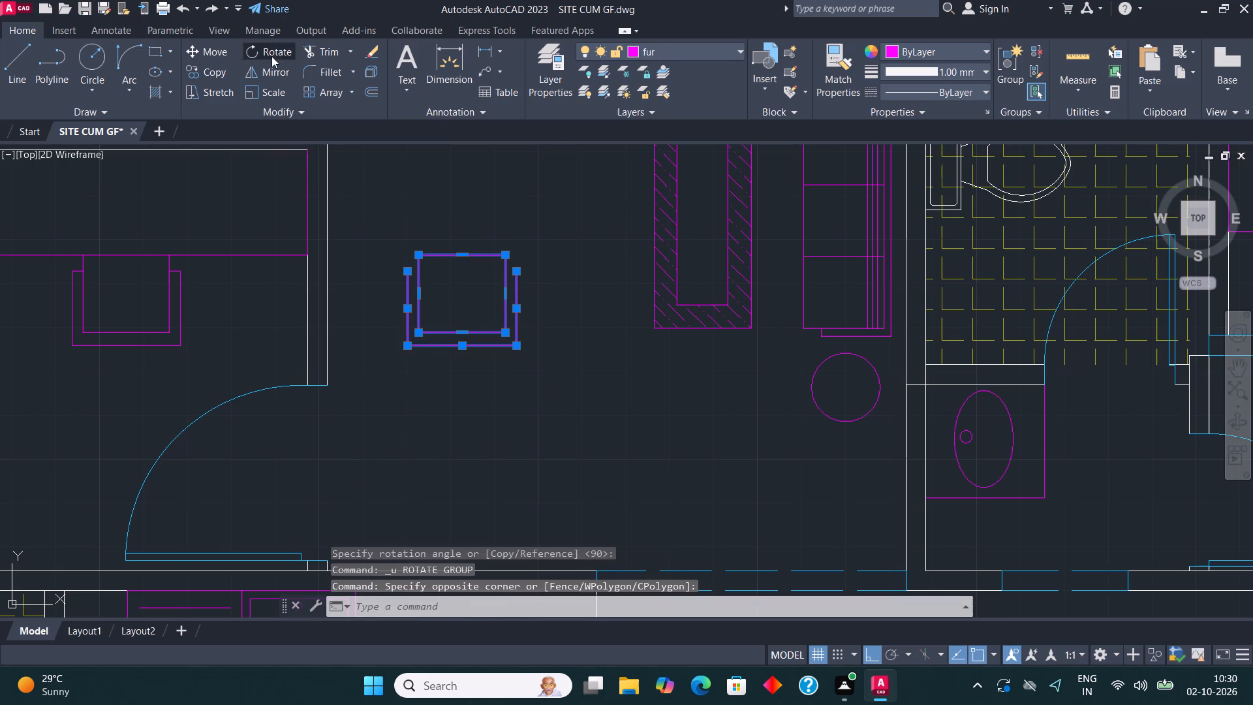
left_click(462, 397)
left_click(451, 355)
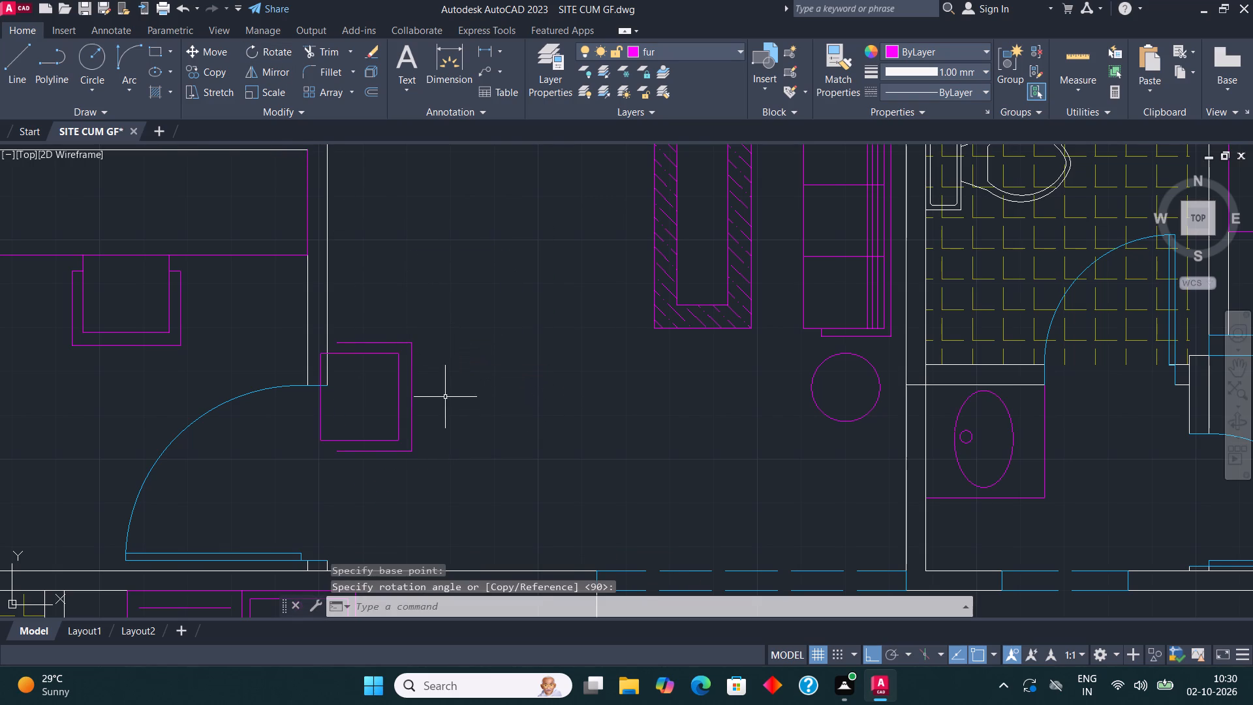
Copy the rotated chair into the small west room, with its seat against the east side of the desk's vertical edge.
left_click_drag(435, 474, 435, 460)
left_click(364, 326)
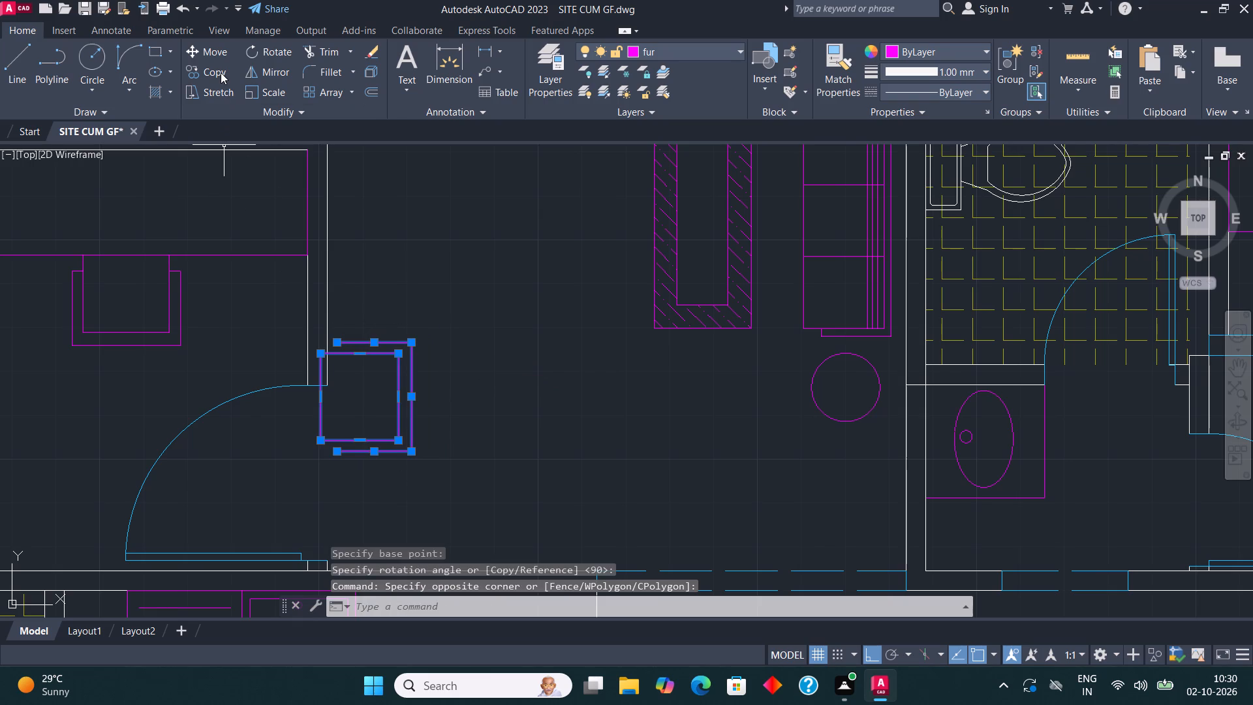
left_click(221, 72)
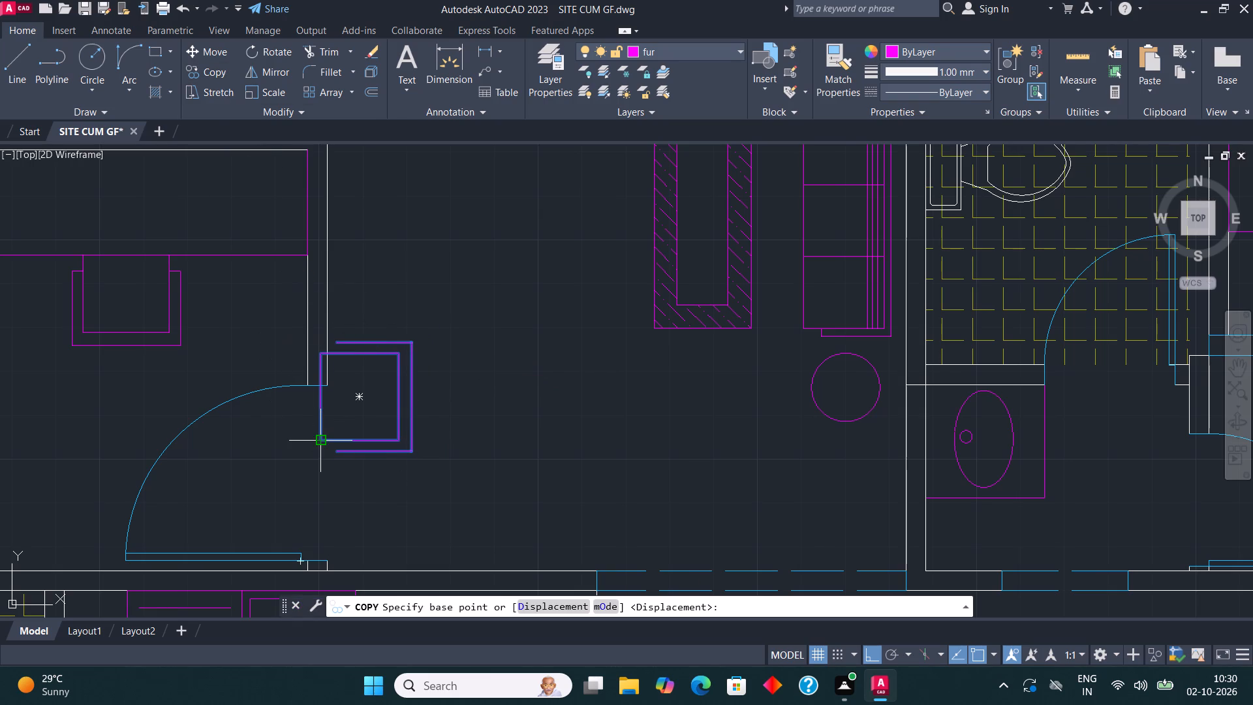
left_click(319, 437)
scroll(493, 405, "down", 2)
scroll(323, 418, "up", 2)
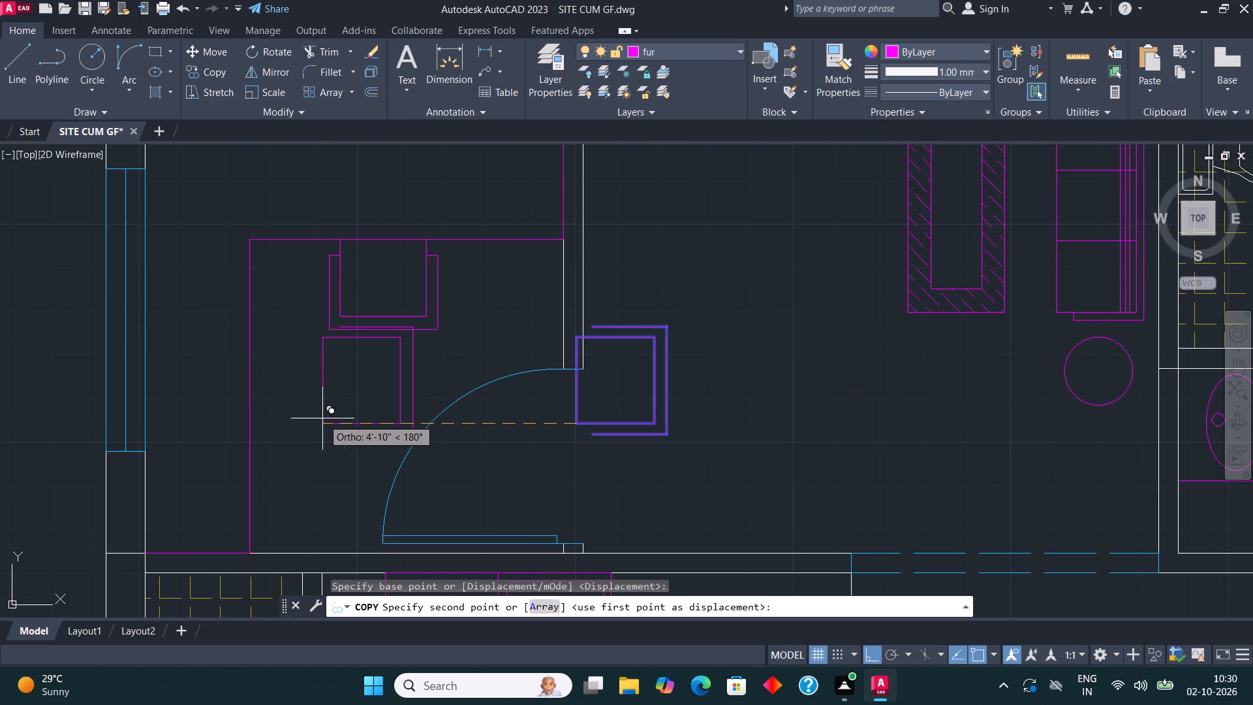
key("F8")
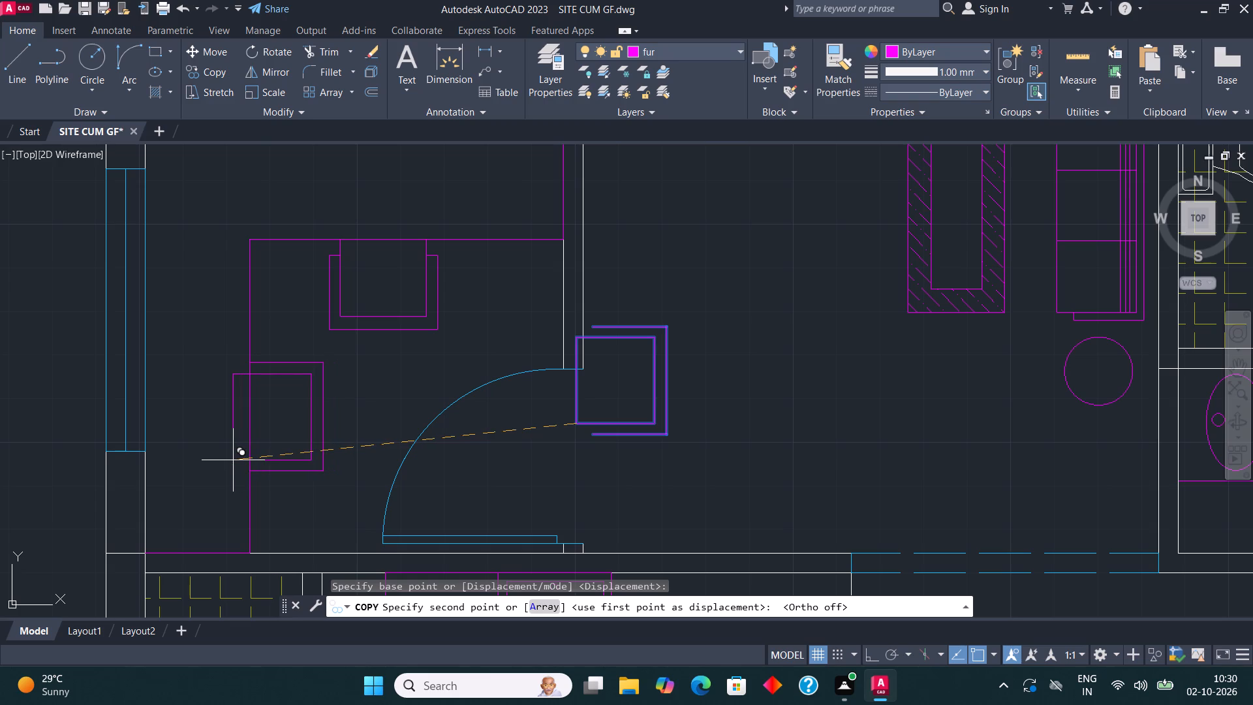
left_click(249, 465)
key("Escape")
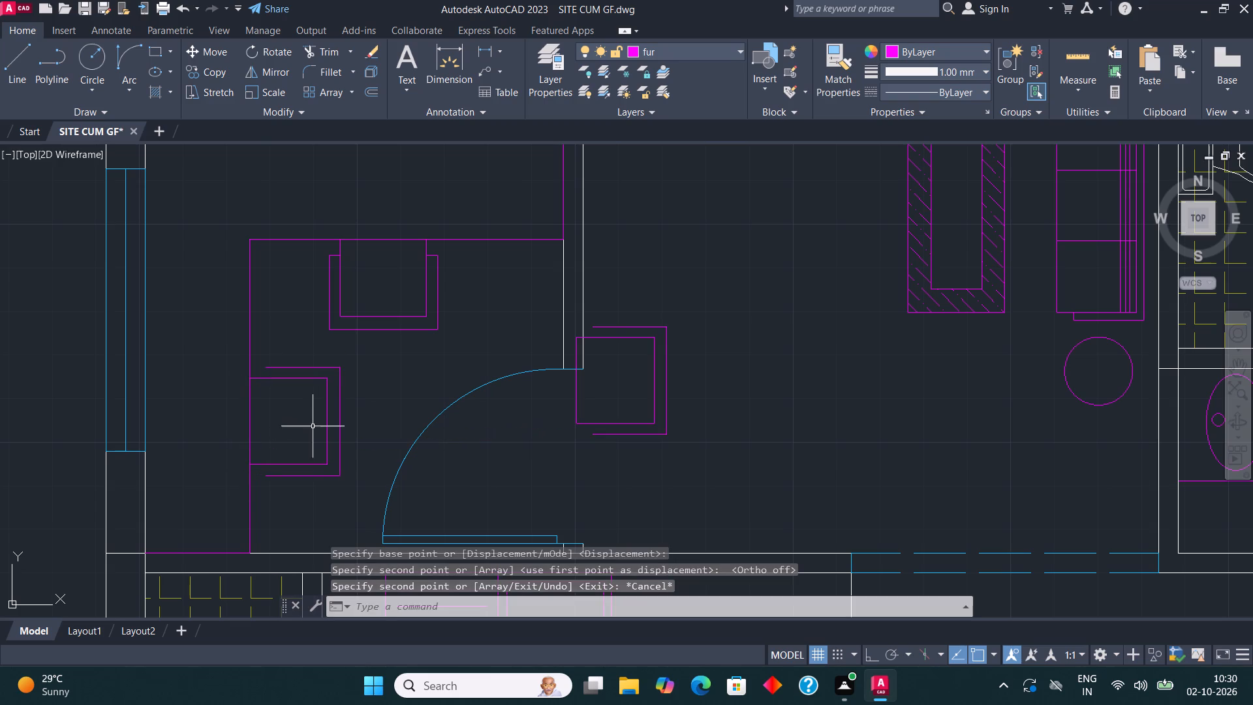
Delete the leftover rotated chair beside the small room's east wall.
left_click_drag(675, 459, 662, 427)
left_click(610, 298)
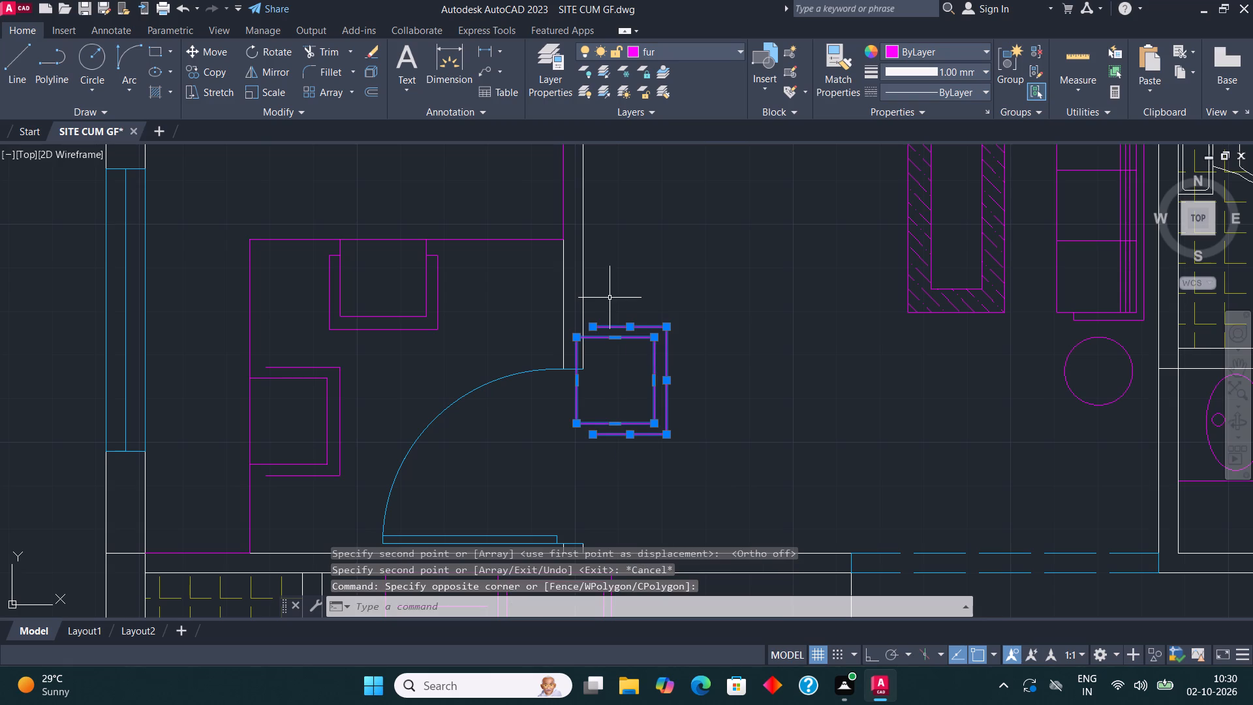
key("Delete")
Draw two short lines extending the rotated chair's south and north arms west to the desk's vertical edge.
left_click(19, 52)
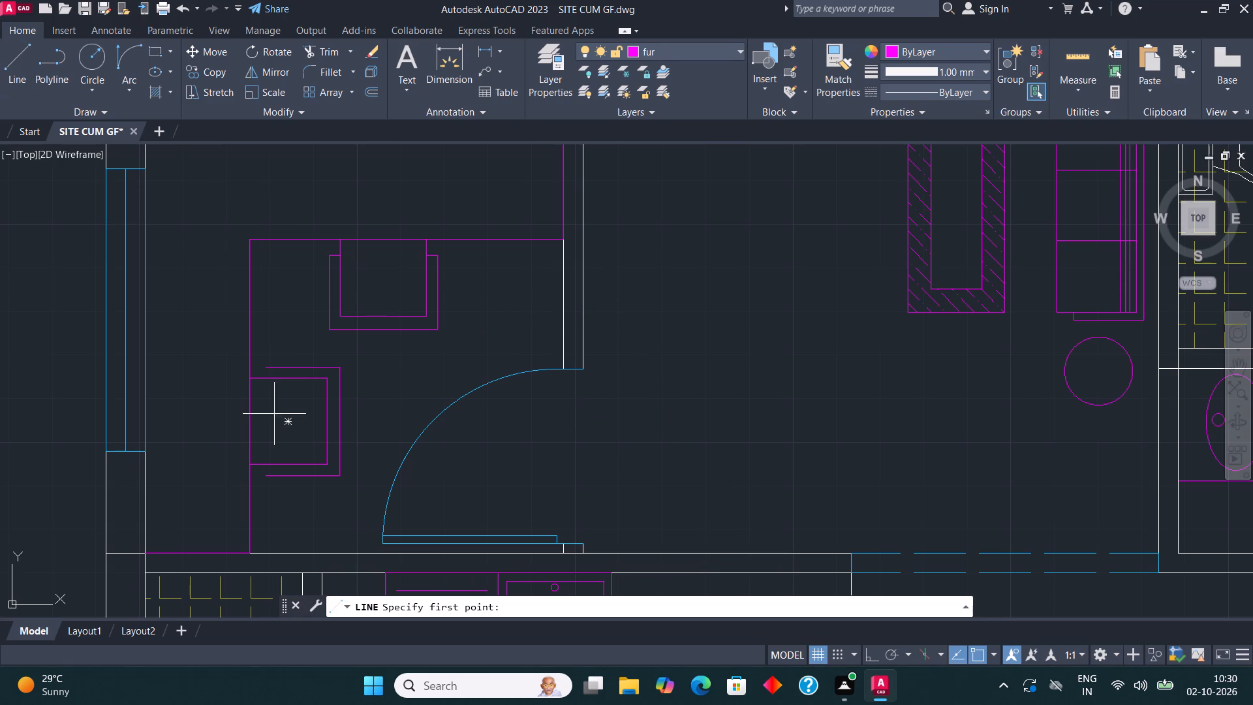
scroll(260, 460, "up", 1)
left_click(270, 489)
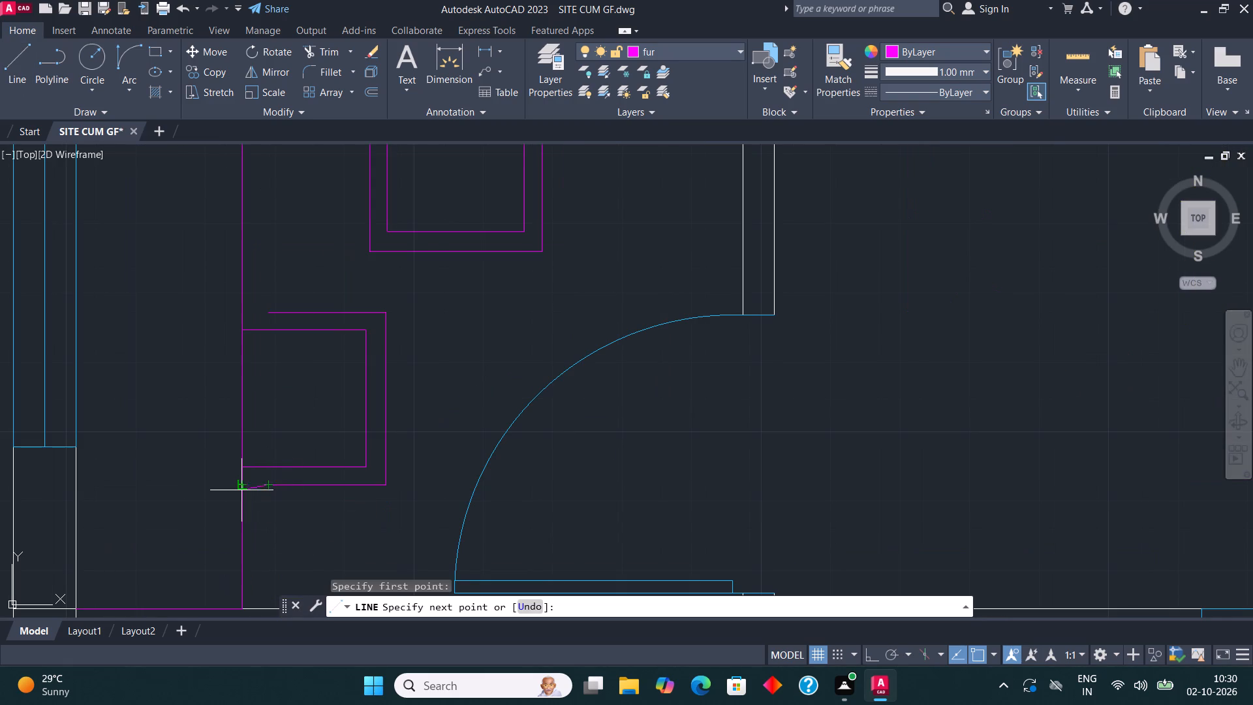
left_click(243, 486)
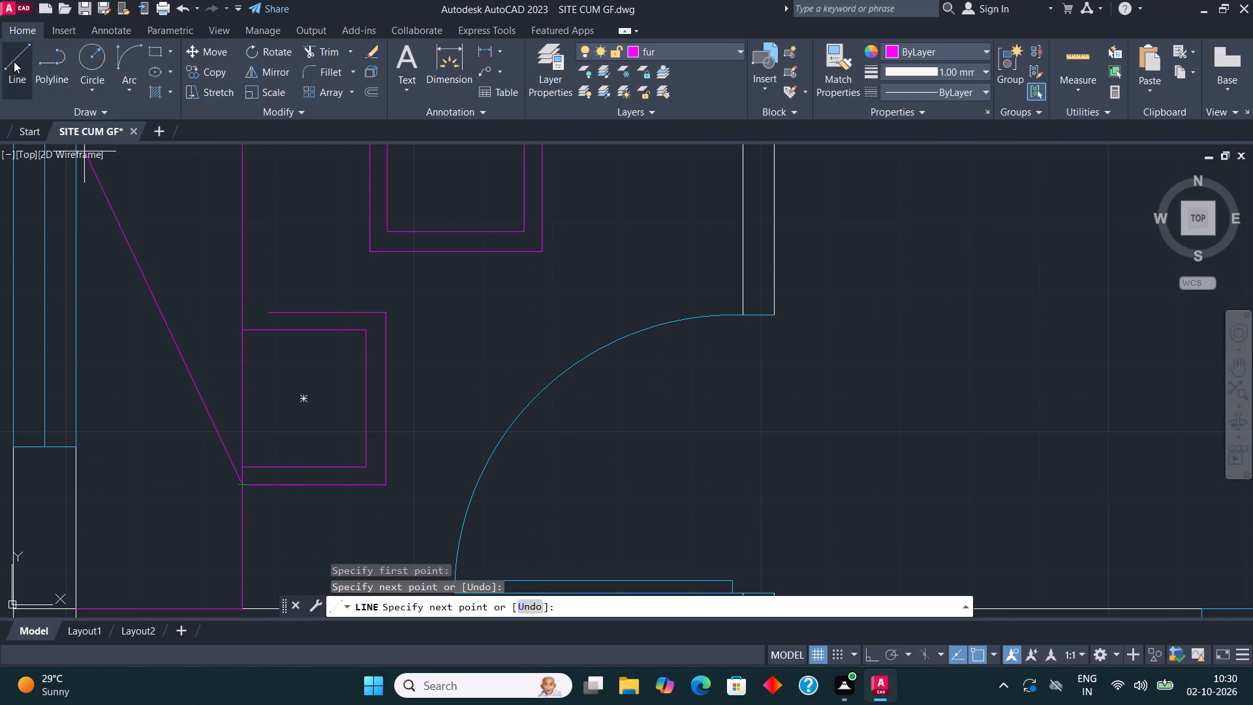
left_click(14, 60)
left_click(270, 312)
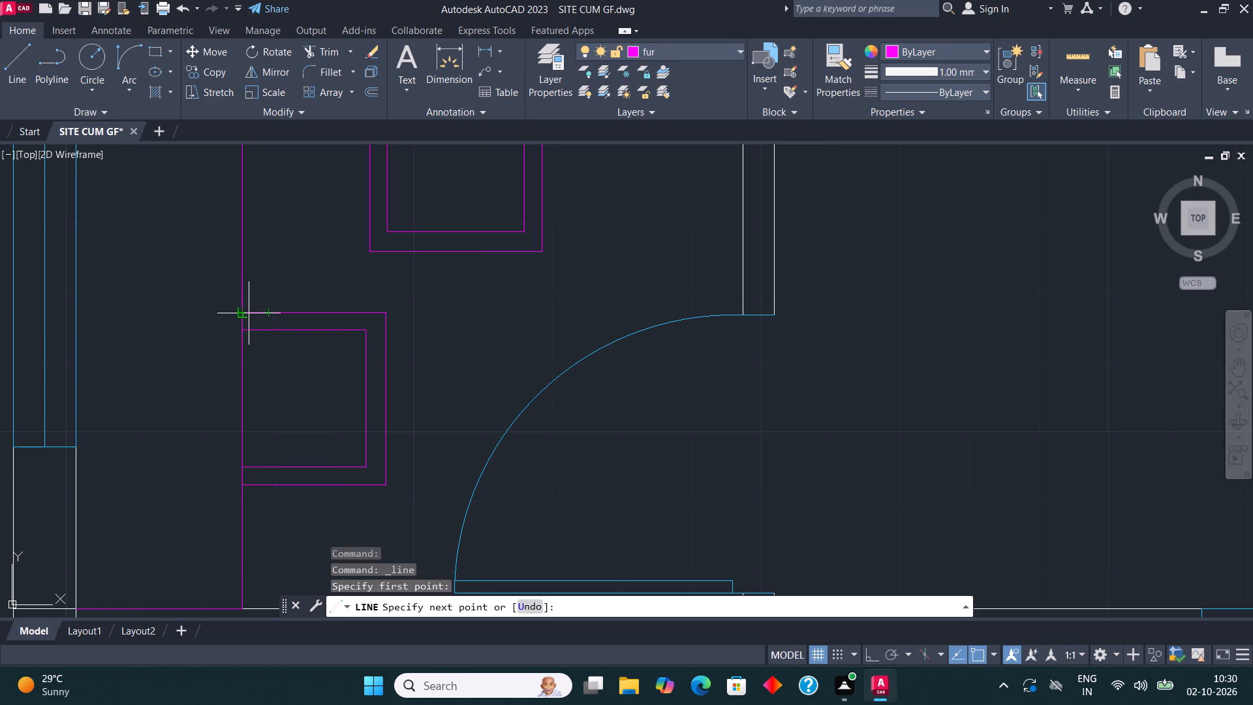
left_click(249, 313)
key("Escape")
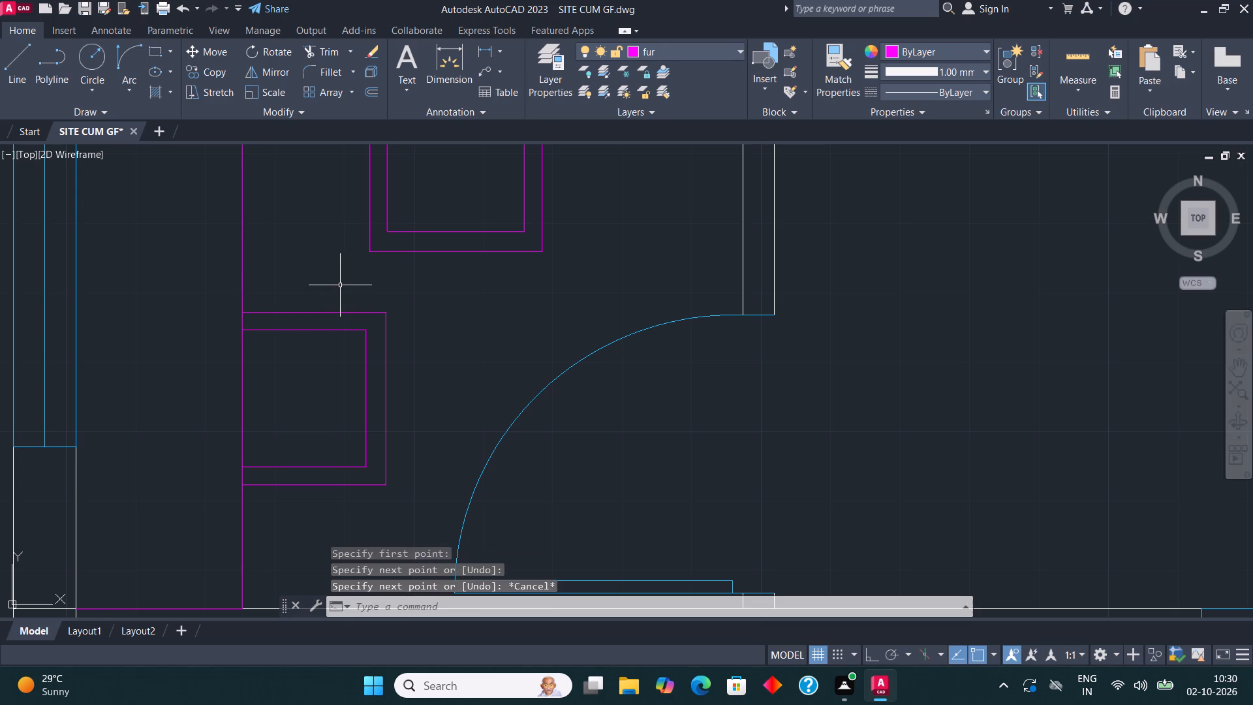
Draw a horizontal line across the west leg of the southwest kitchen's counter, slightly north of its inner corner.
scroll(329, 334, "down", 3)
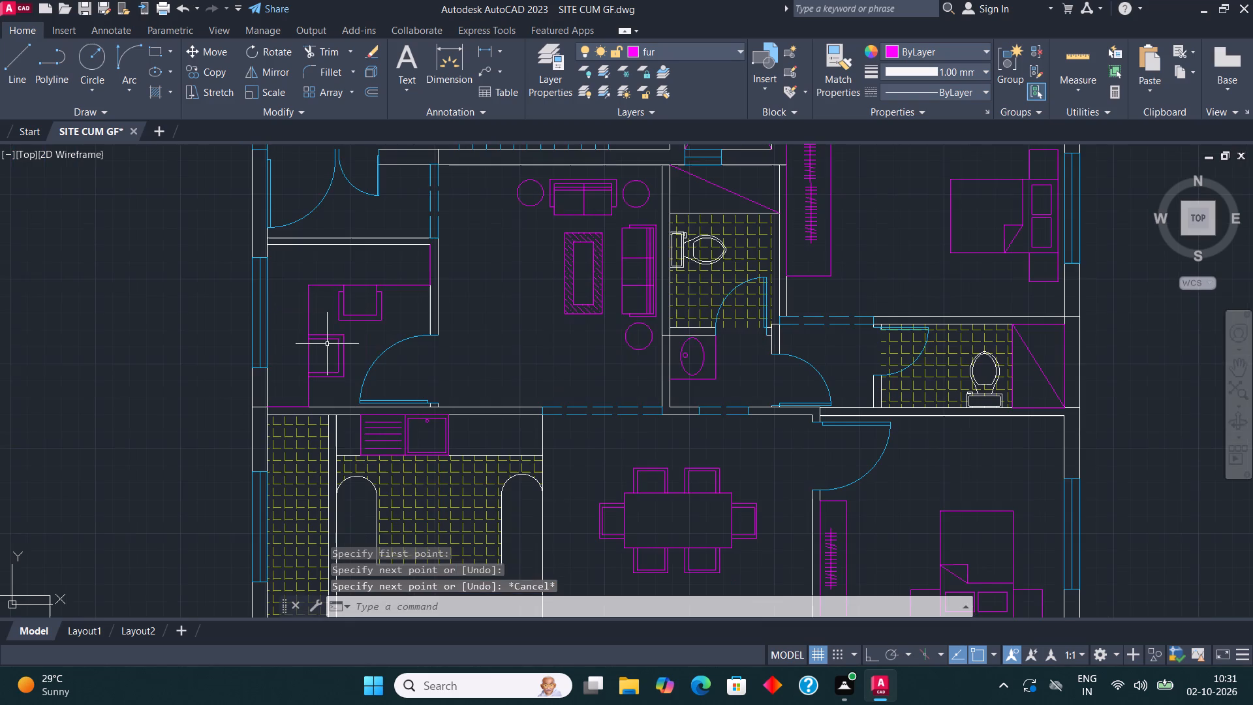
middle_click_drag(330, 424, 300, 444)
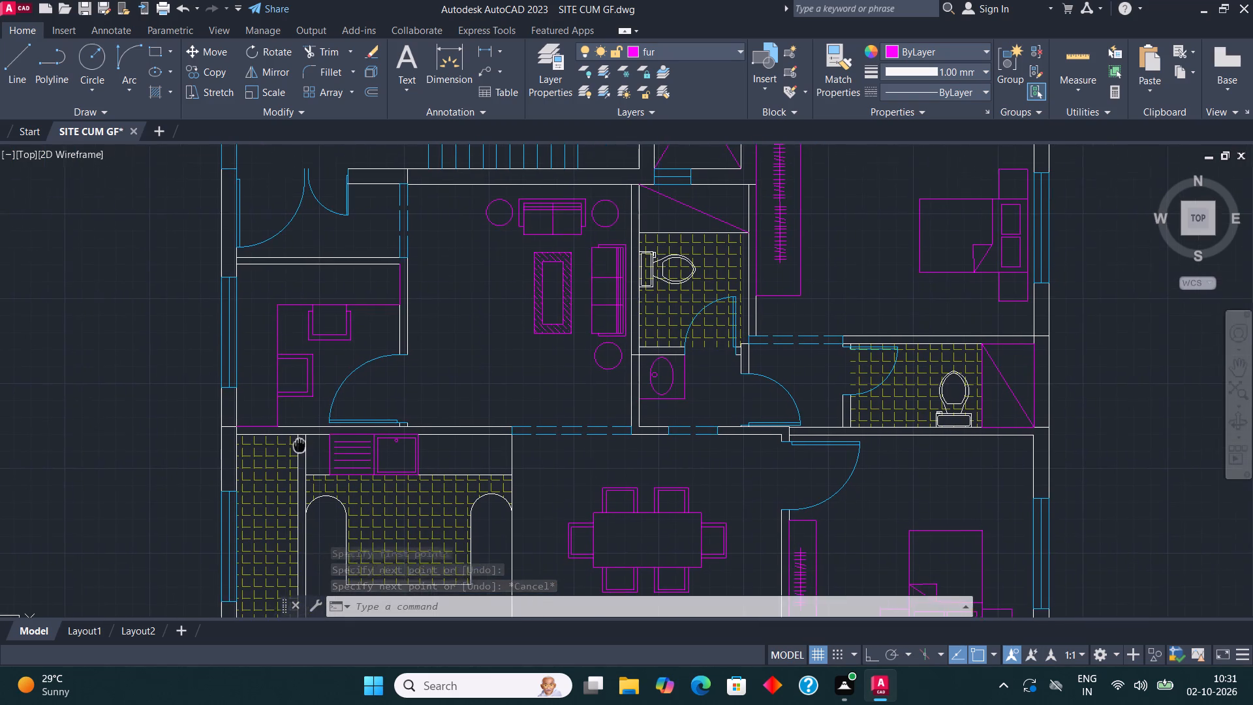
middle_click_drag(300, 444, 280, 449)
scroll(330, 418, "down", 3)
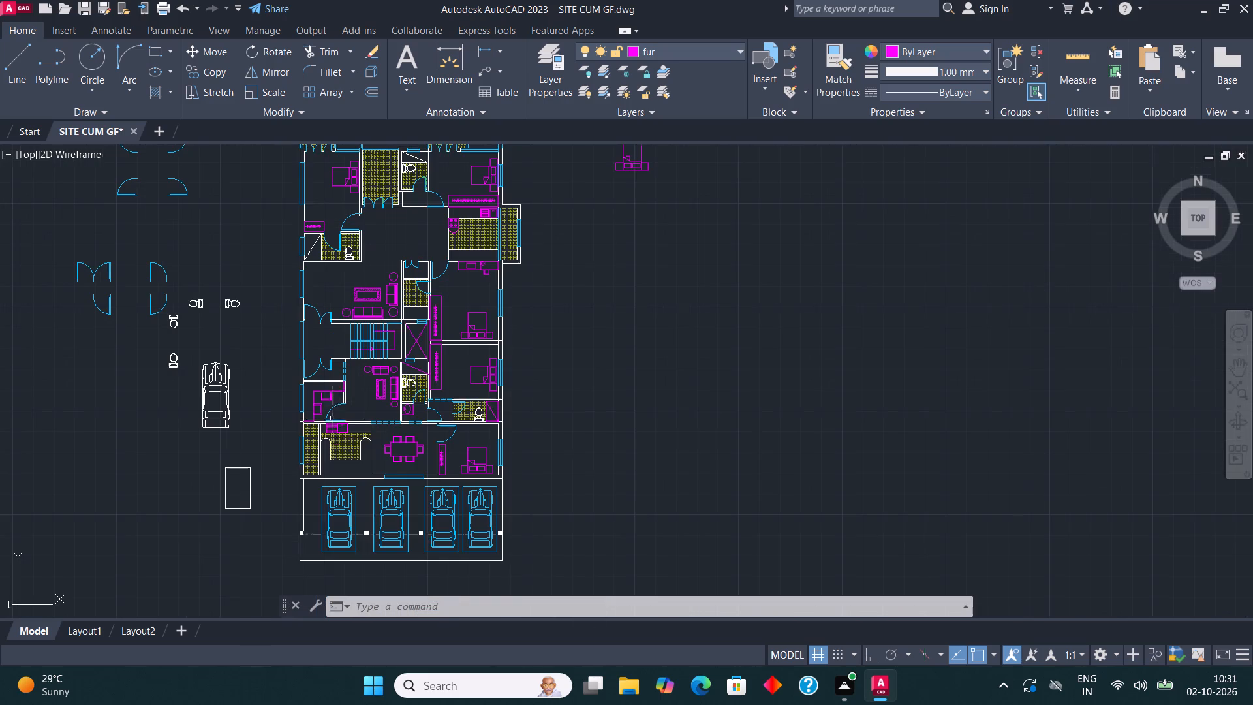
scroll(452, 490, "up", 1)
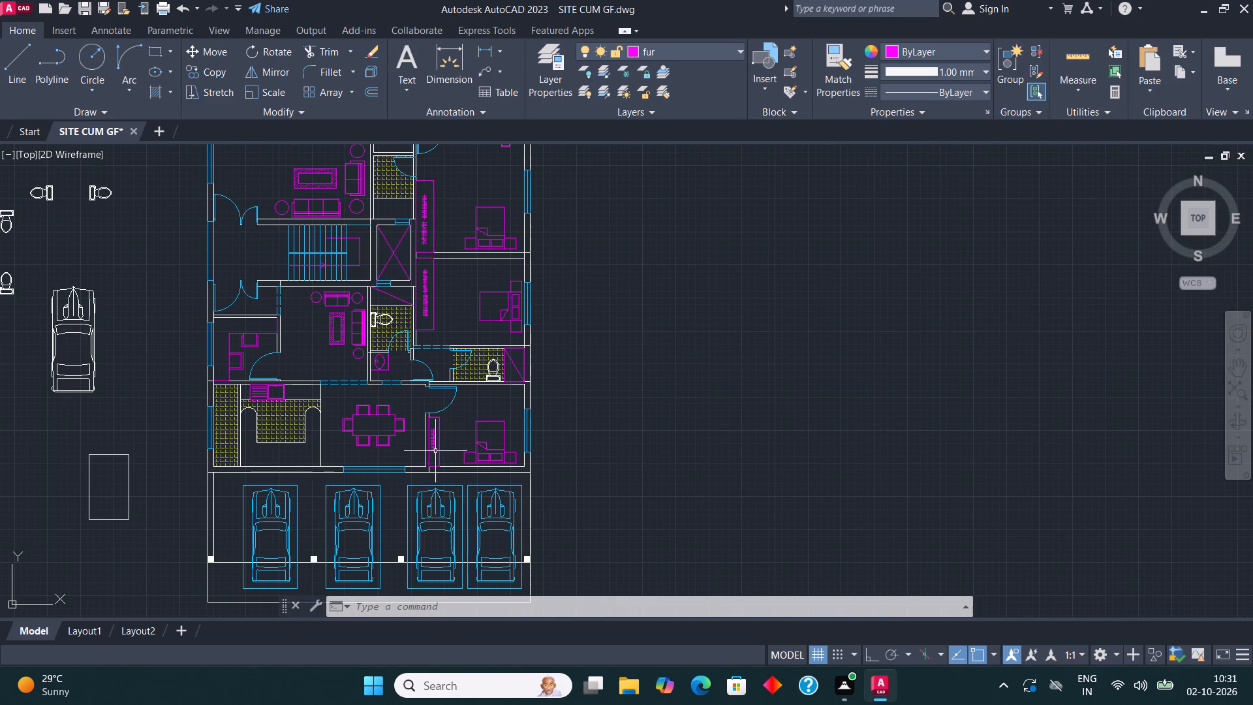
scroll(241, 426, "up", 3)
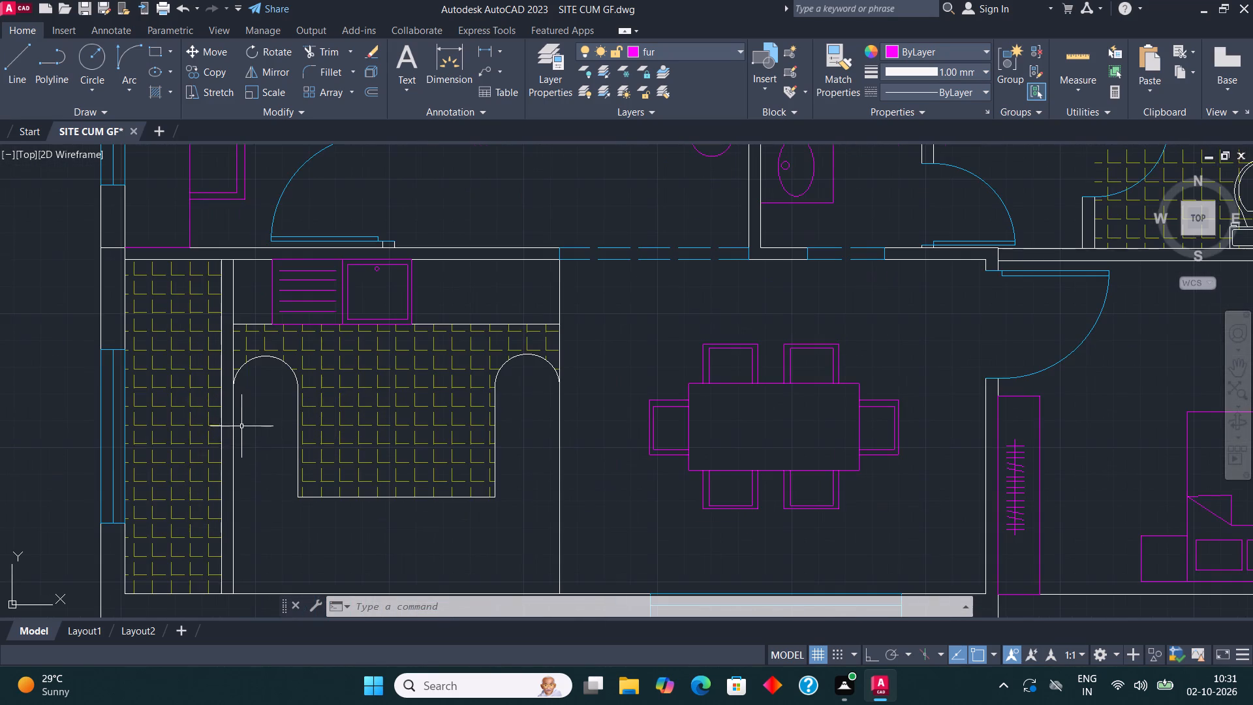
middle_click_drag(266, 514, 277, 488)
scroll(262, 475, "up", 1)
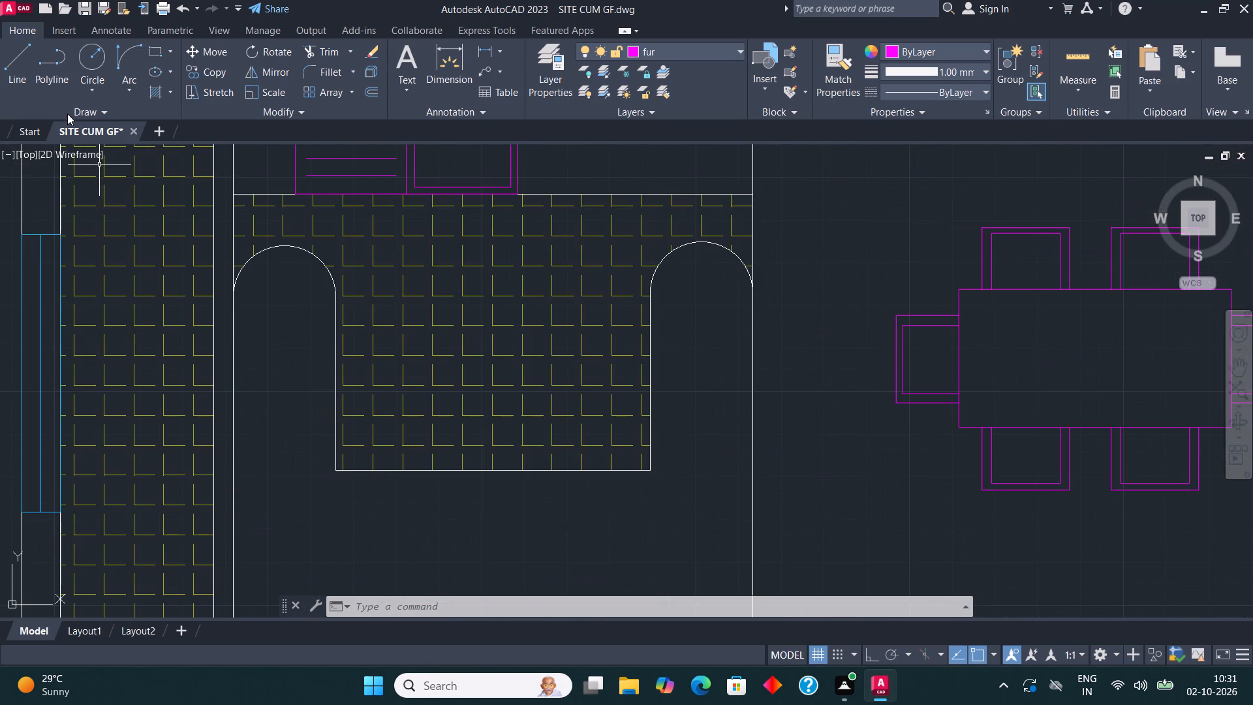
left_click(21, 60)
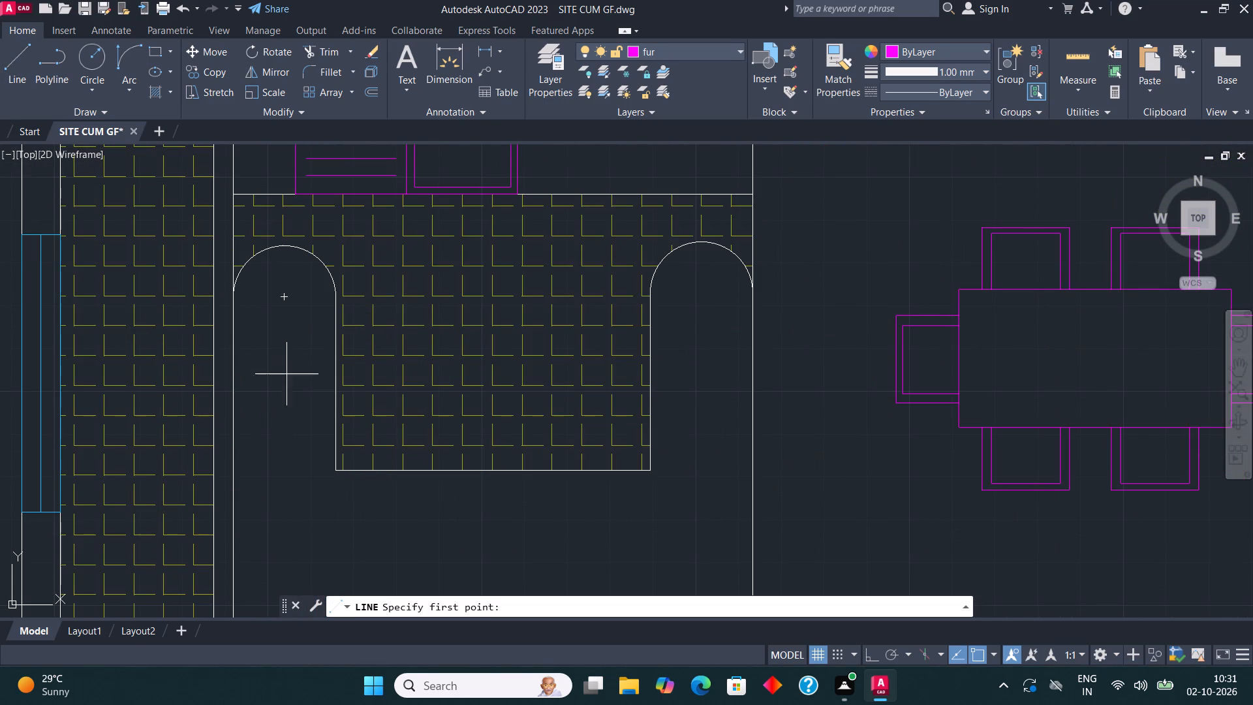
left_click(234, 432)
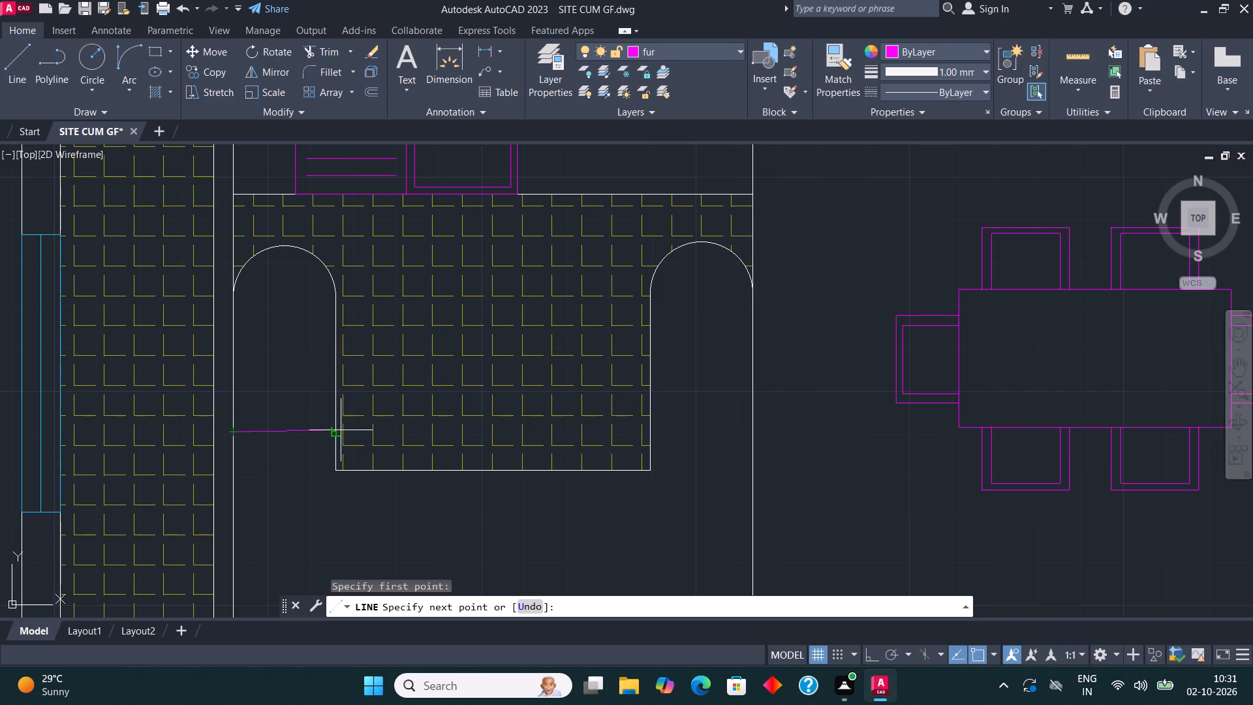
left_click(337, 435)
key("Escape")
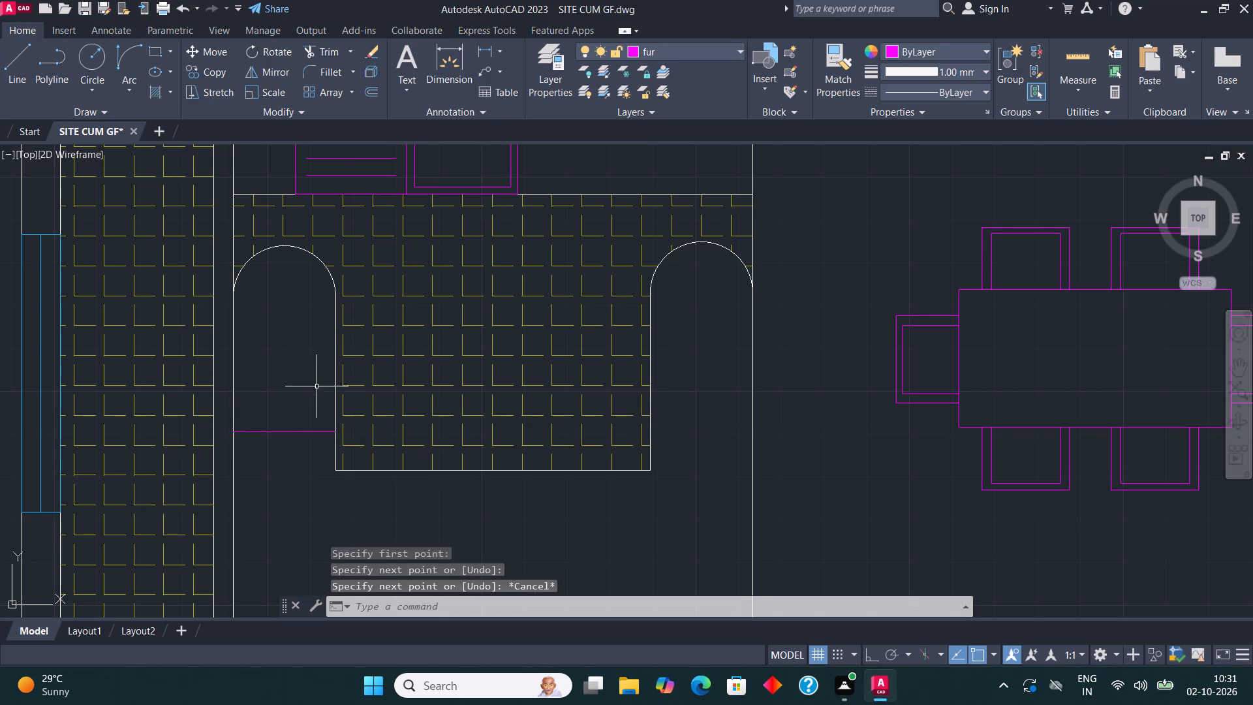
Copy the four-burner stove with its rounded end from the northeast kitchen to the empty area west of the plan.
middle_click_drag(314, 383, 298, 491)
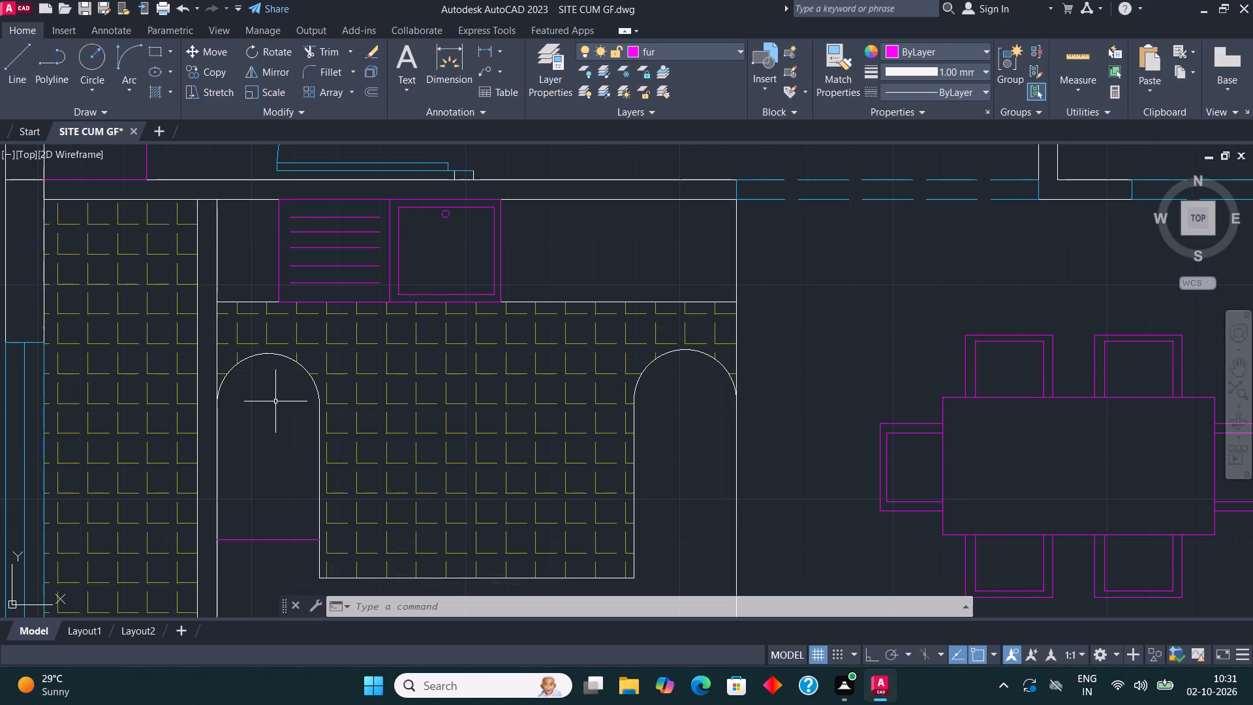
middle_click_drag(500, 337, 198, 704)
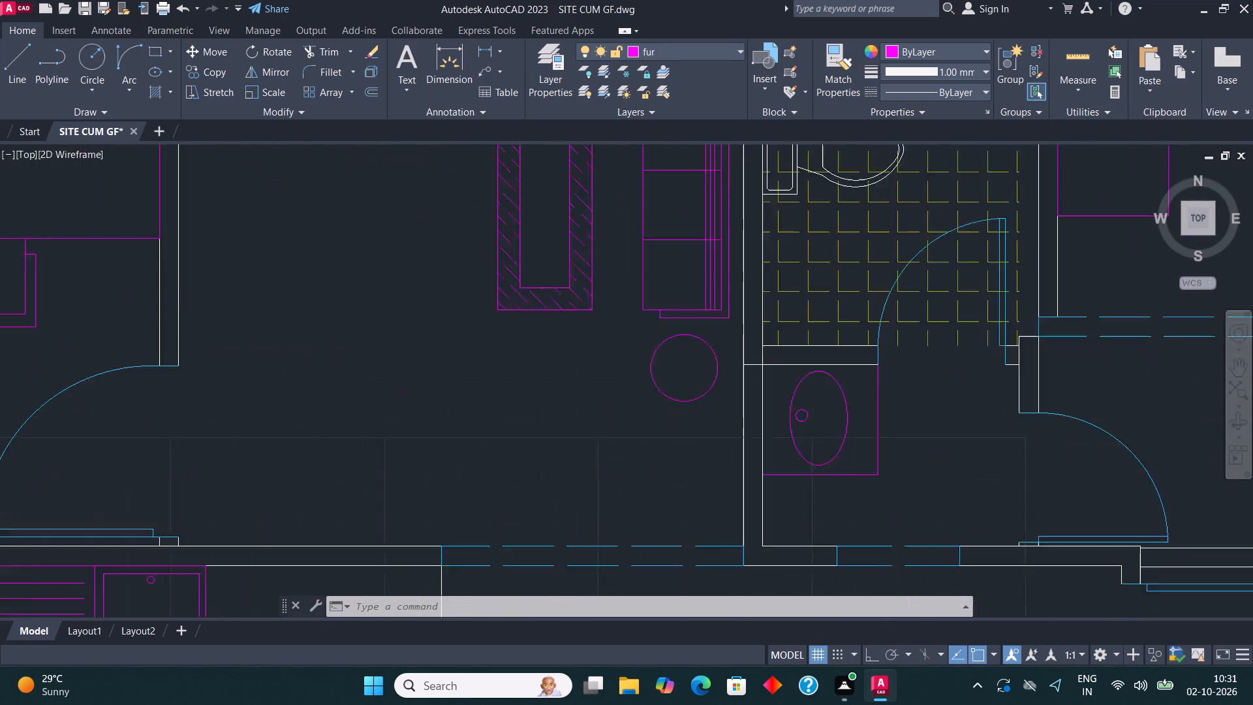
middle_click_drag(198, 704, 193, 704)
scroll(288, 587, "down", 4)
middle_click_drag(418, 516, 433, 602)
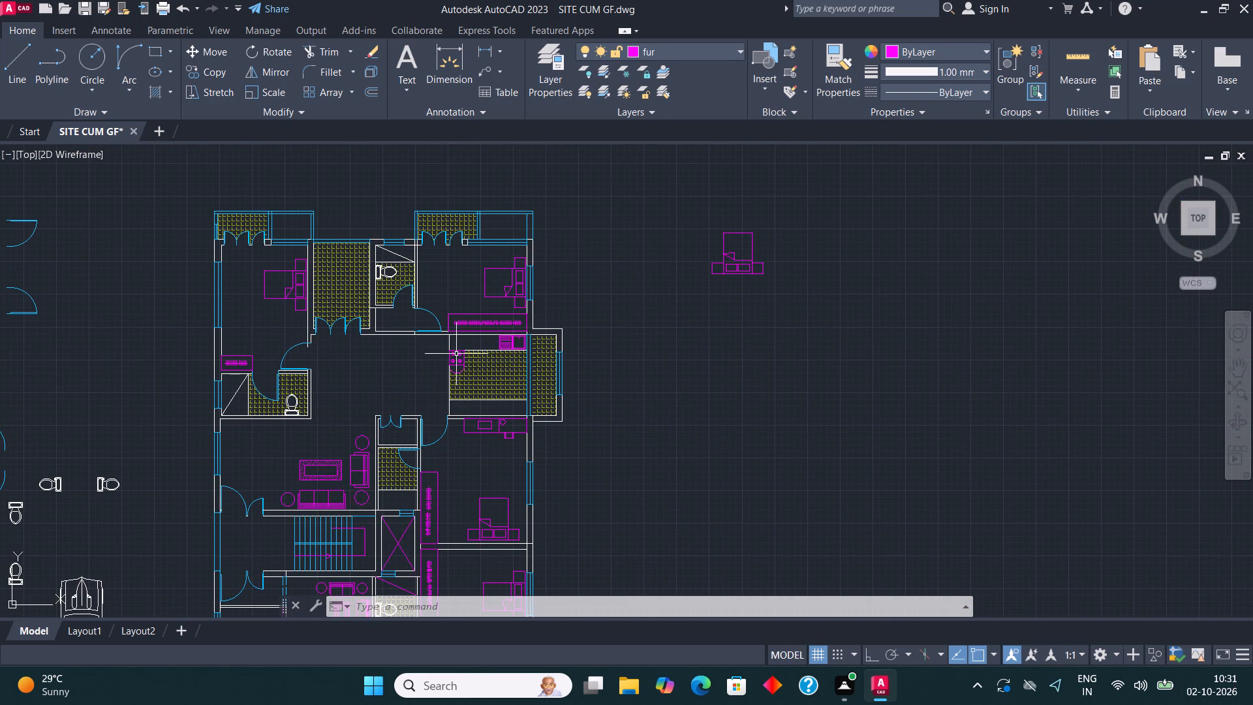
scroll(455, 351, "up", 3)
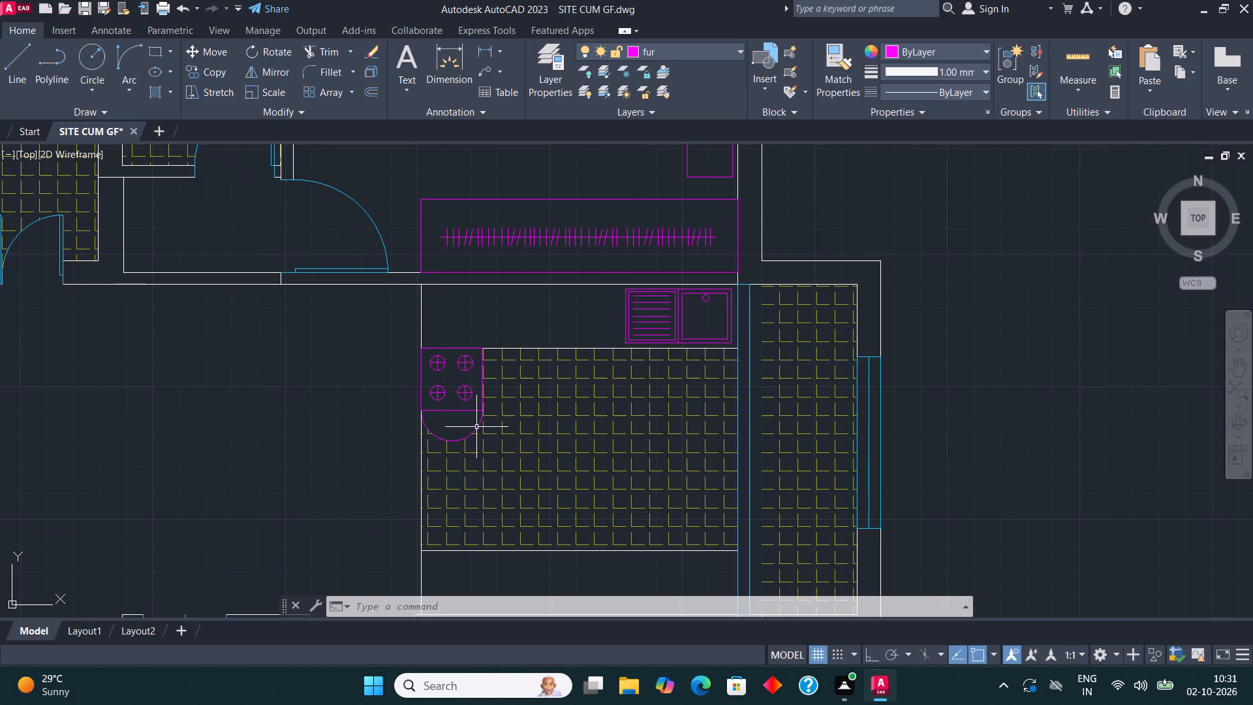
left_click(471, 420)
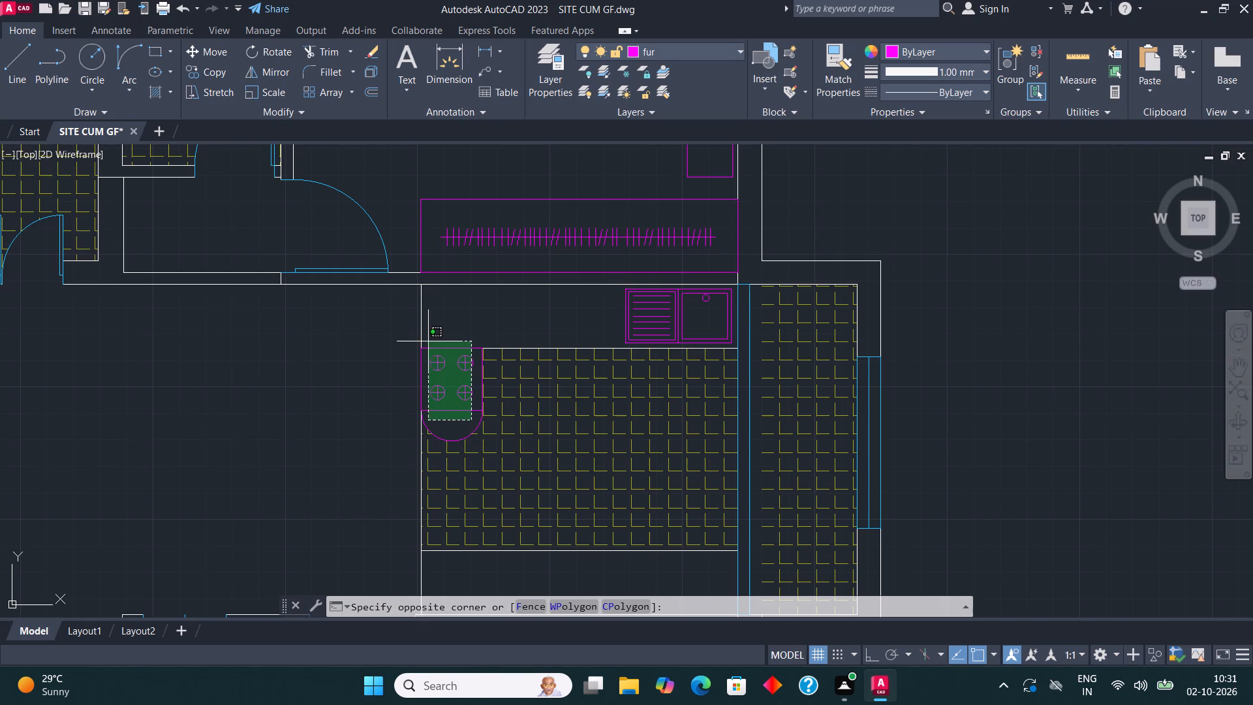
left_click(432, 334)
scroll(447, 416, "up", 1)
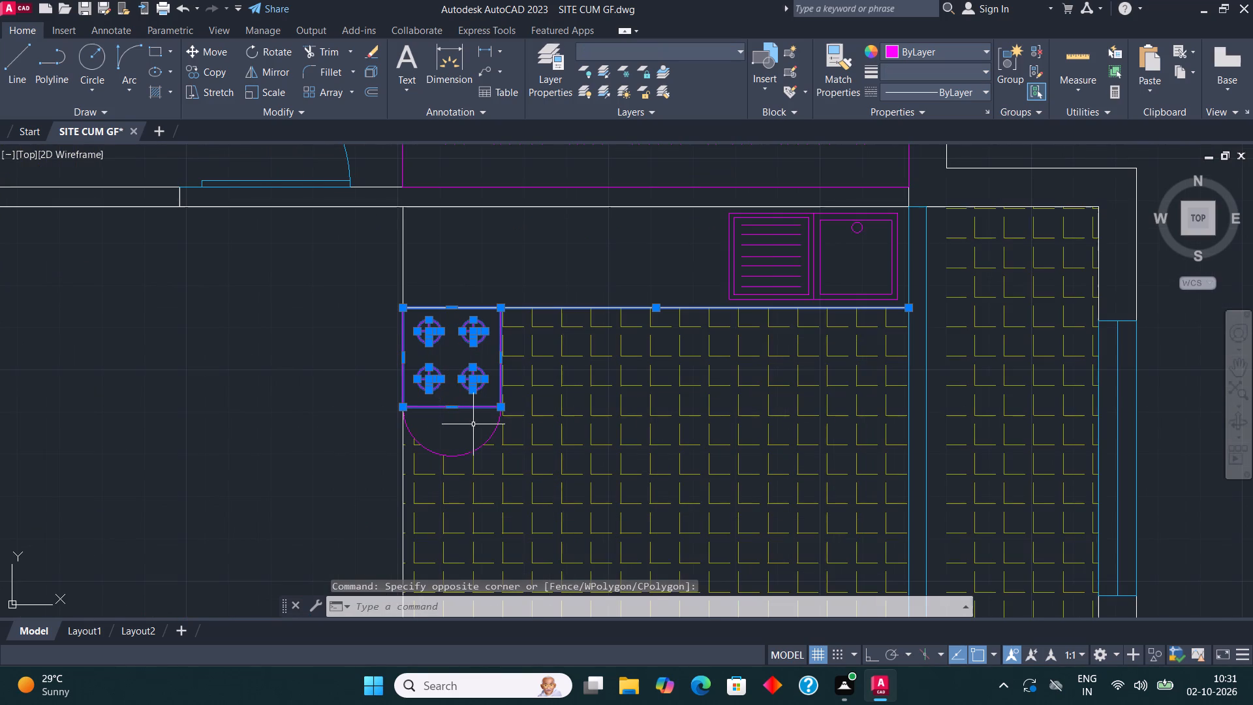
left_click(493, 423)
left_click(430, 338)
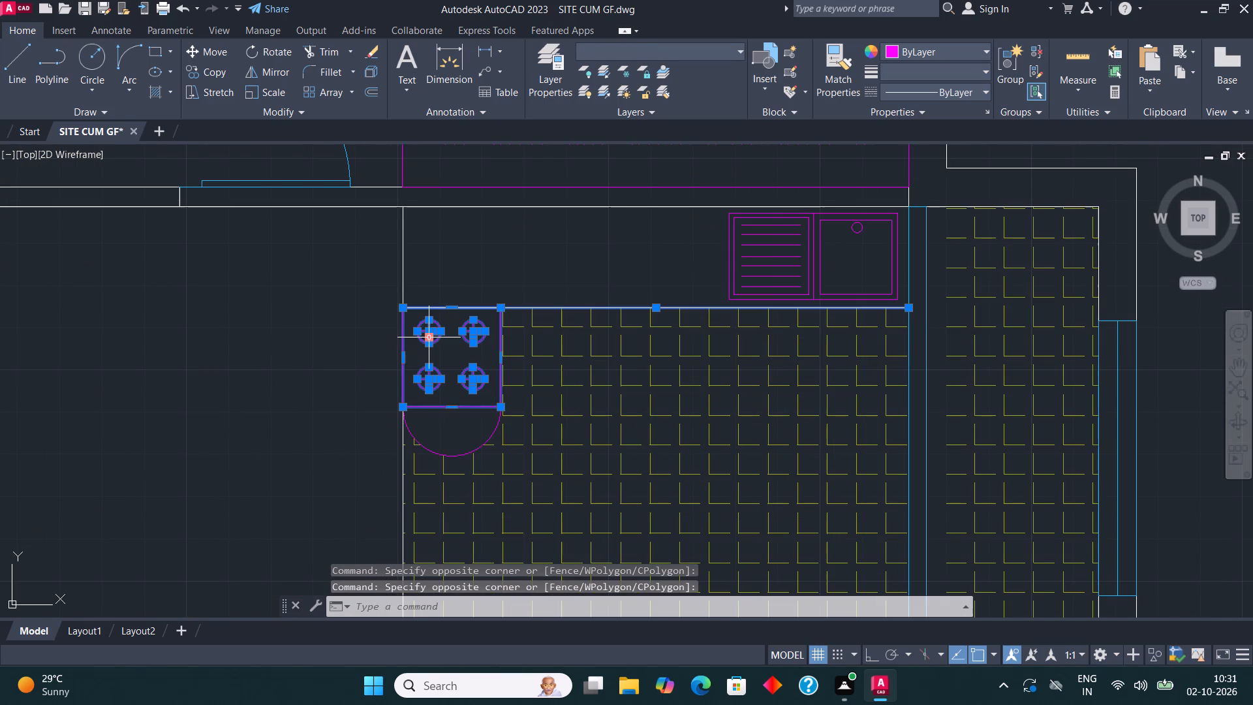
key("Escape")
left_click(485, 413)
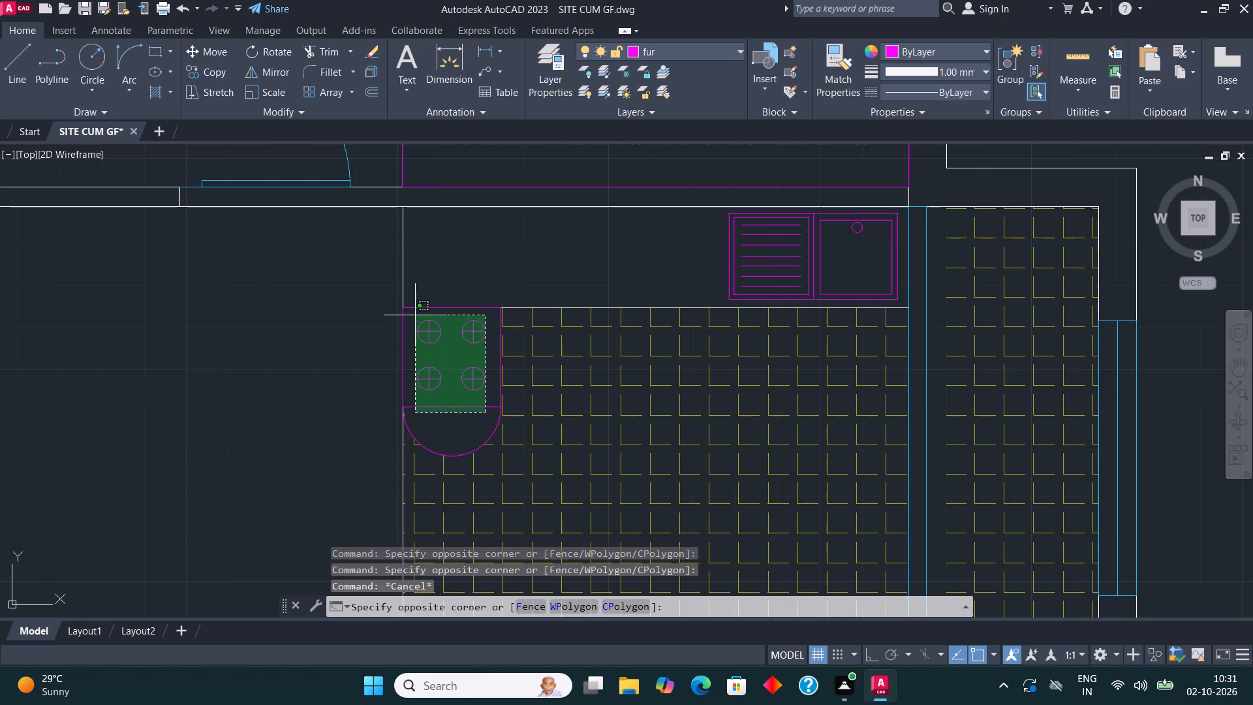
left_click(414, 315)
left_click(429, 450)
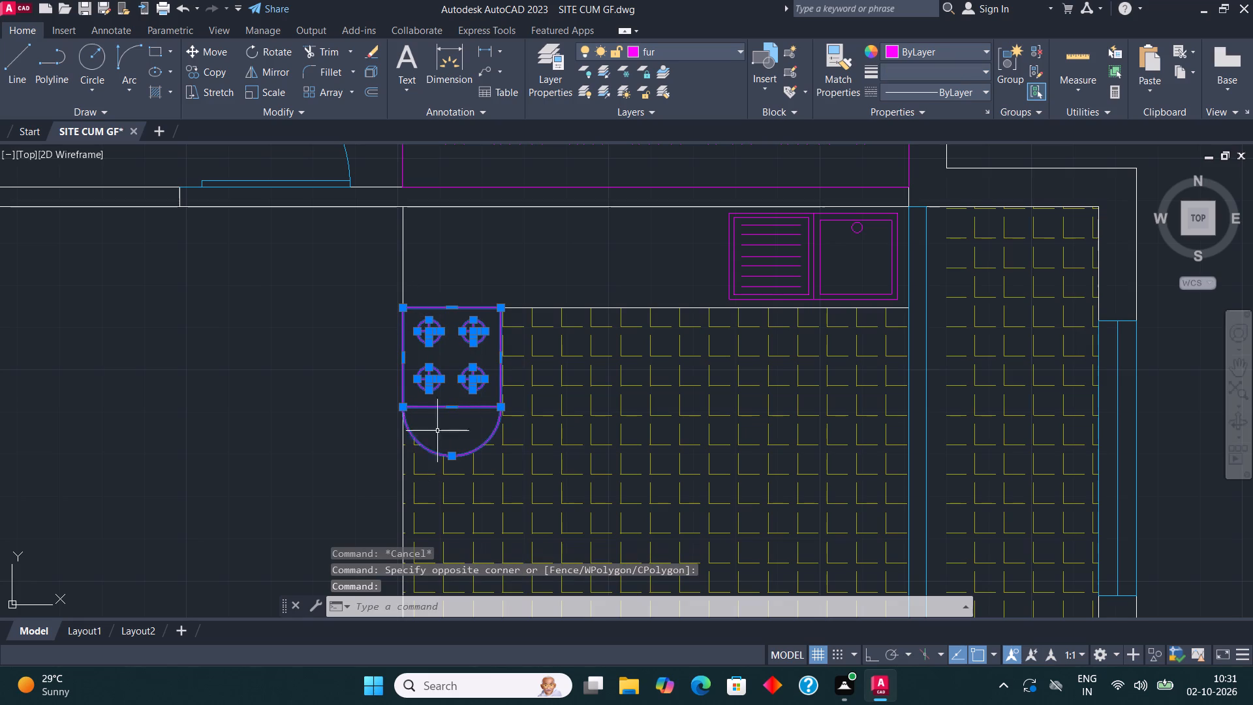
left_click(204, 75)
left_click(429, 380)
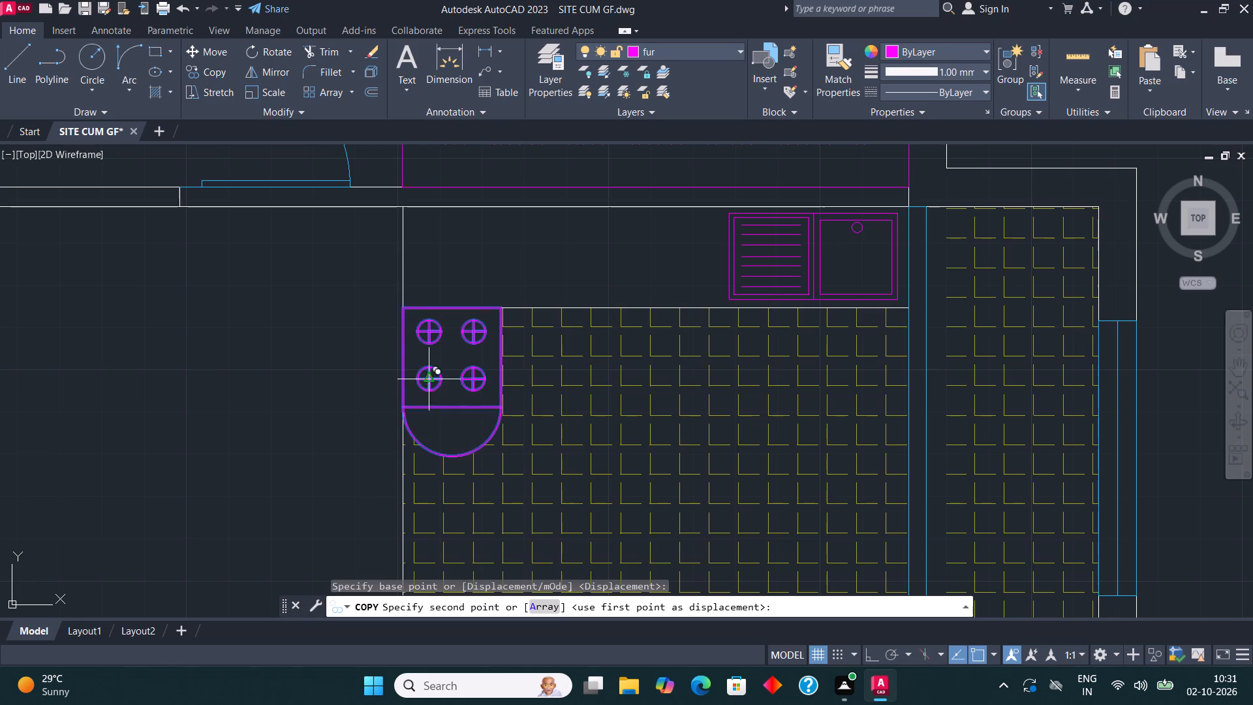
scroll(573, 338, "down", 5)
scroll(380, 471, "up", 3)
left_click(370, 452)
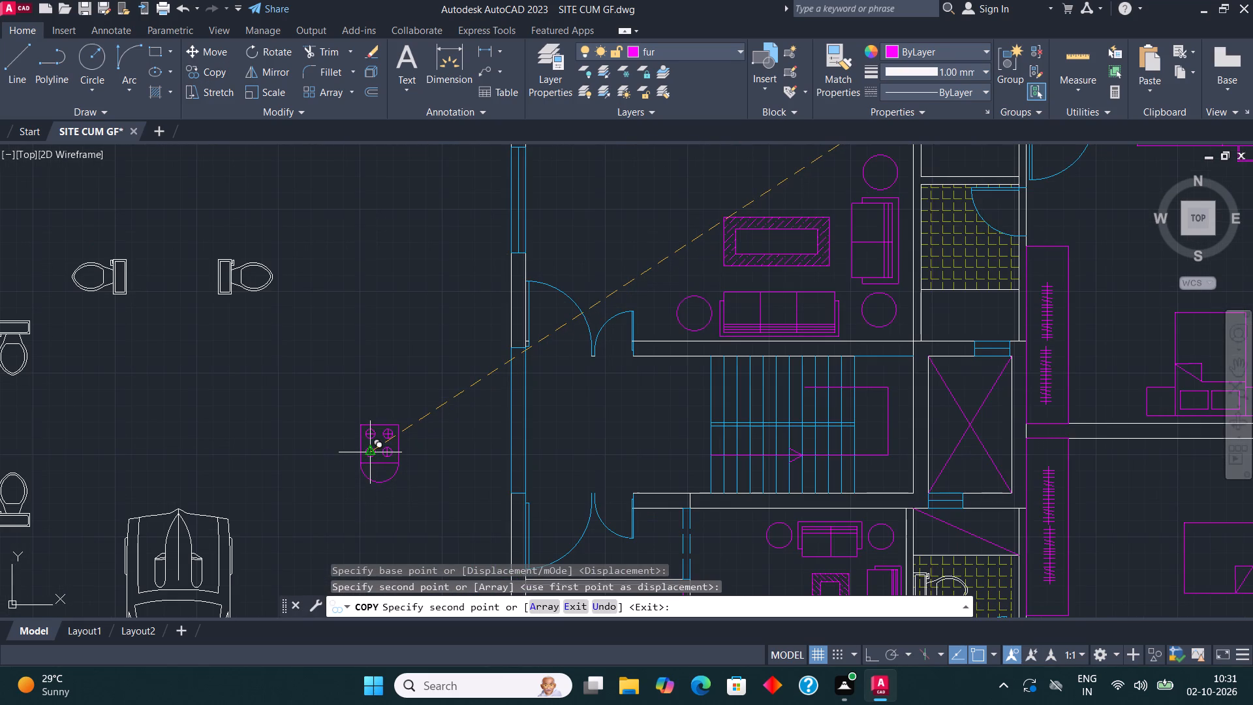
key("Escape")
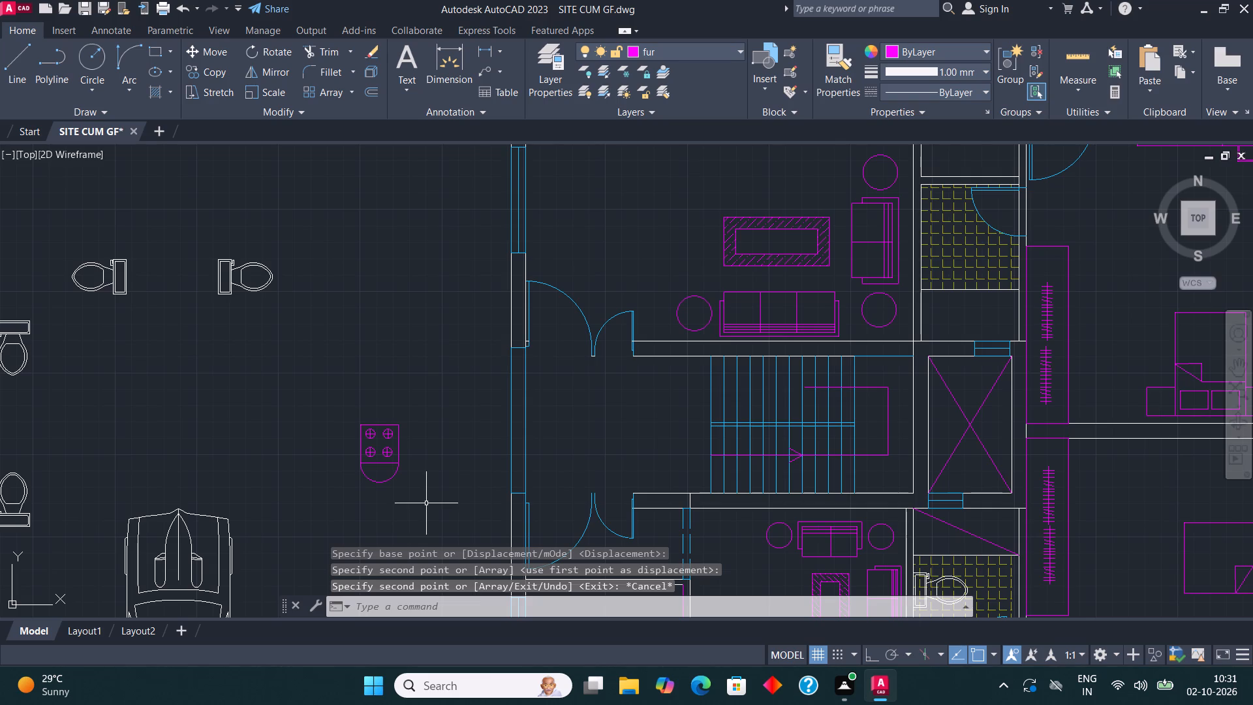
Rotate the copied stove 180 degrees so its rounded end faces north.
left_click(426, 501)
left_click(335, 400)
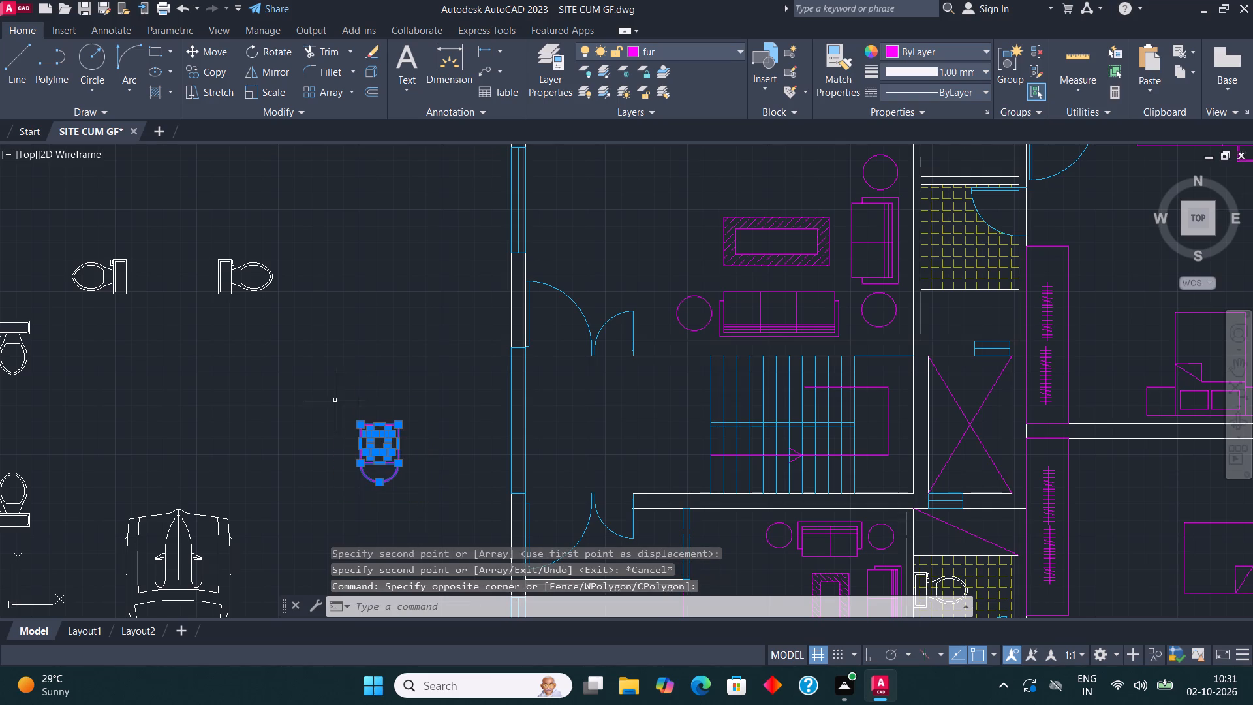
left_click(278, 54)
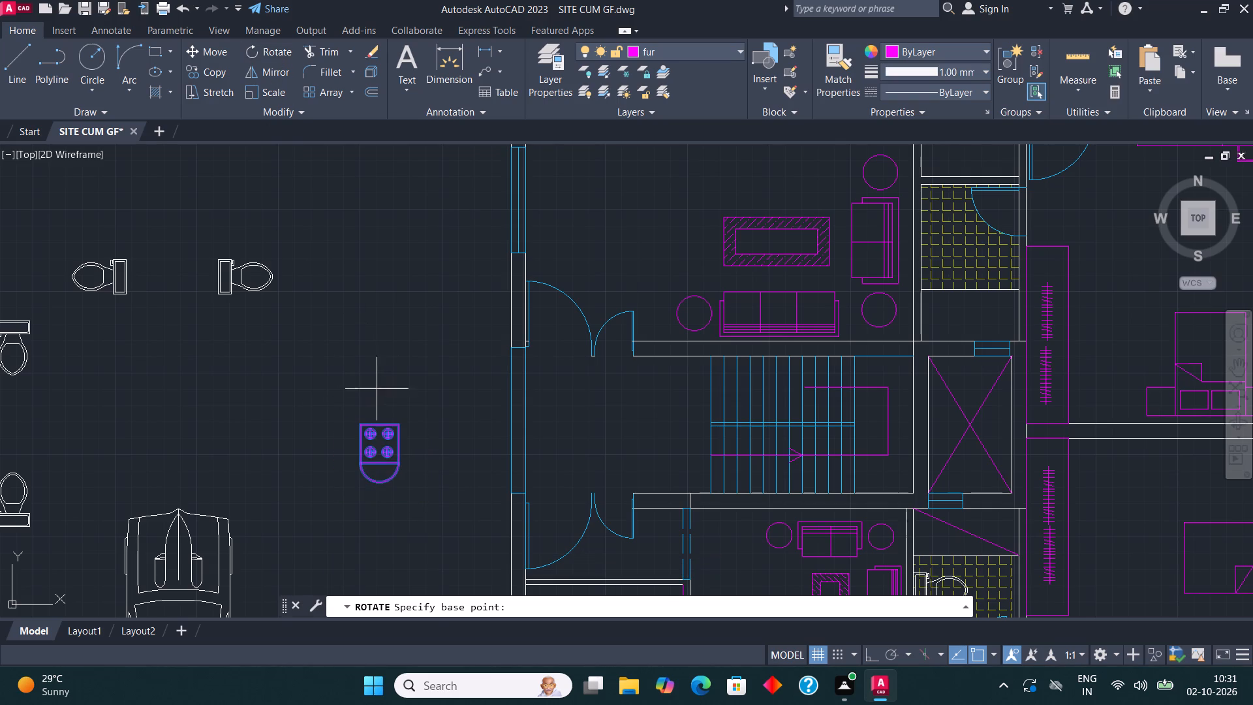
left_click(379, 391)
key("F8")
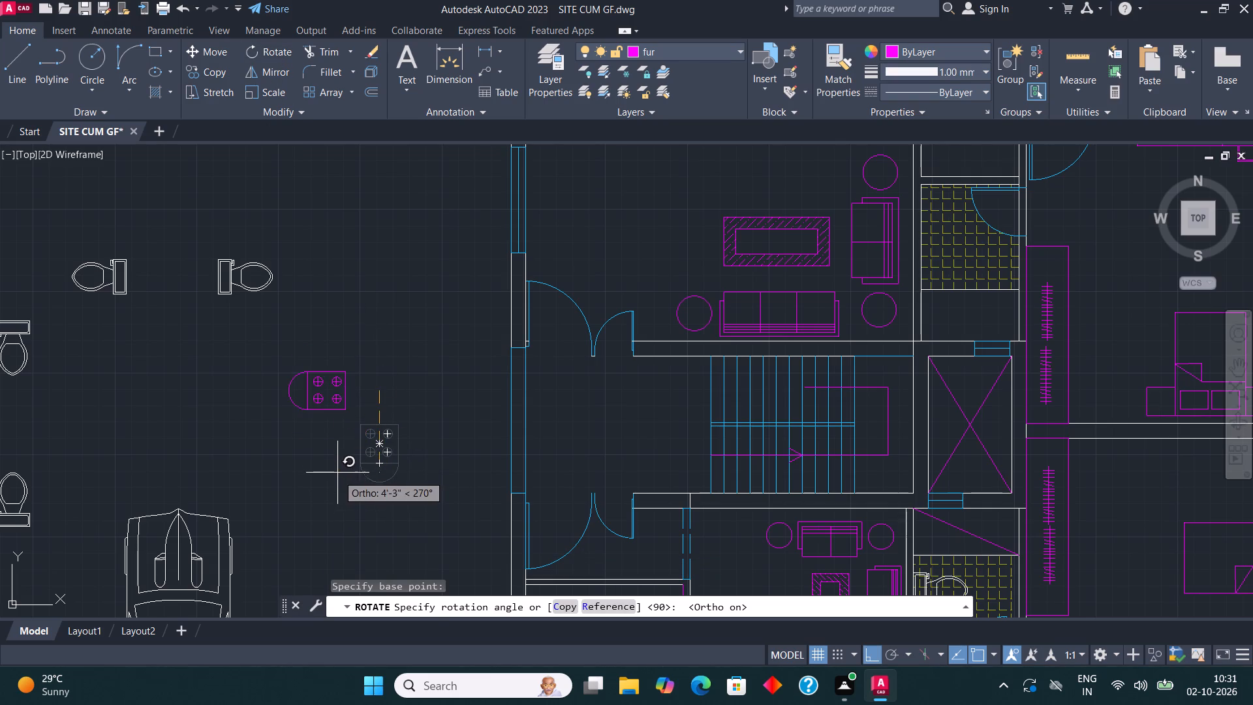
left_click(339, 370)
Move the rotated stove onto the west leg of the southwest kitchen's counter, just inside its rounded north end.
left_click_drag(443, 375, 443, 369)
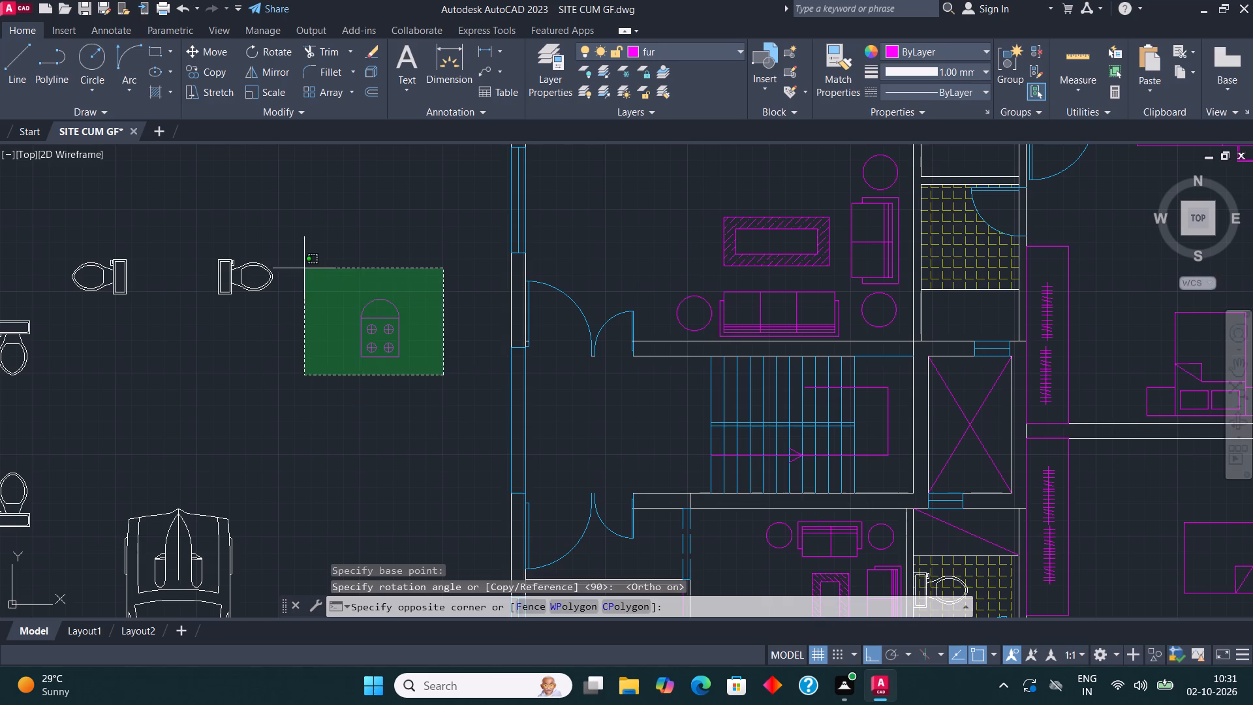
left_click(303, 268)
left_click(215, 52)
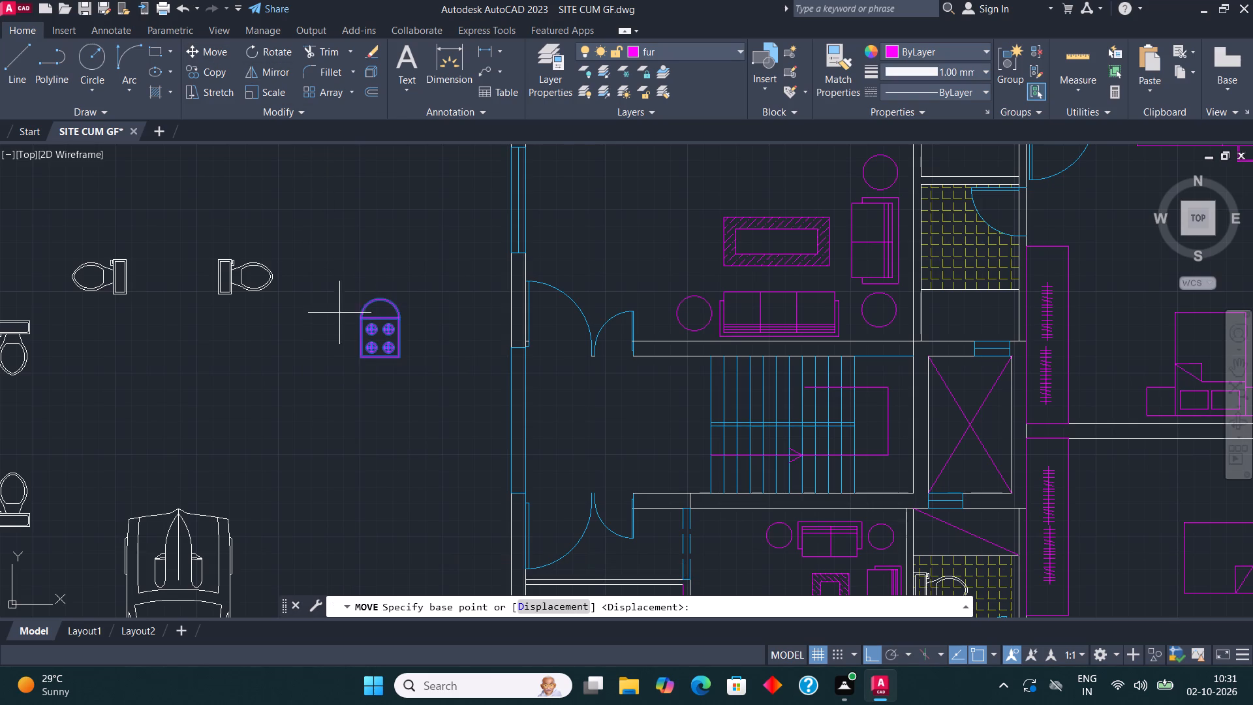
left_click(357, 362)
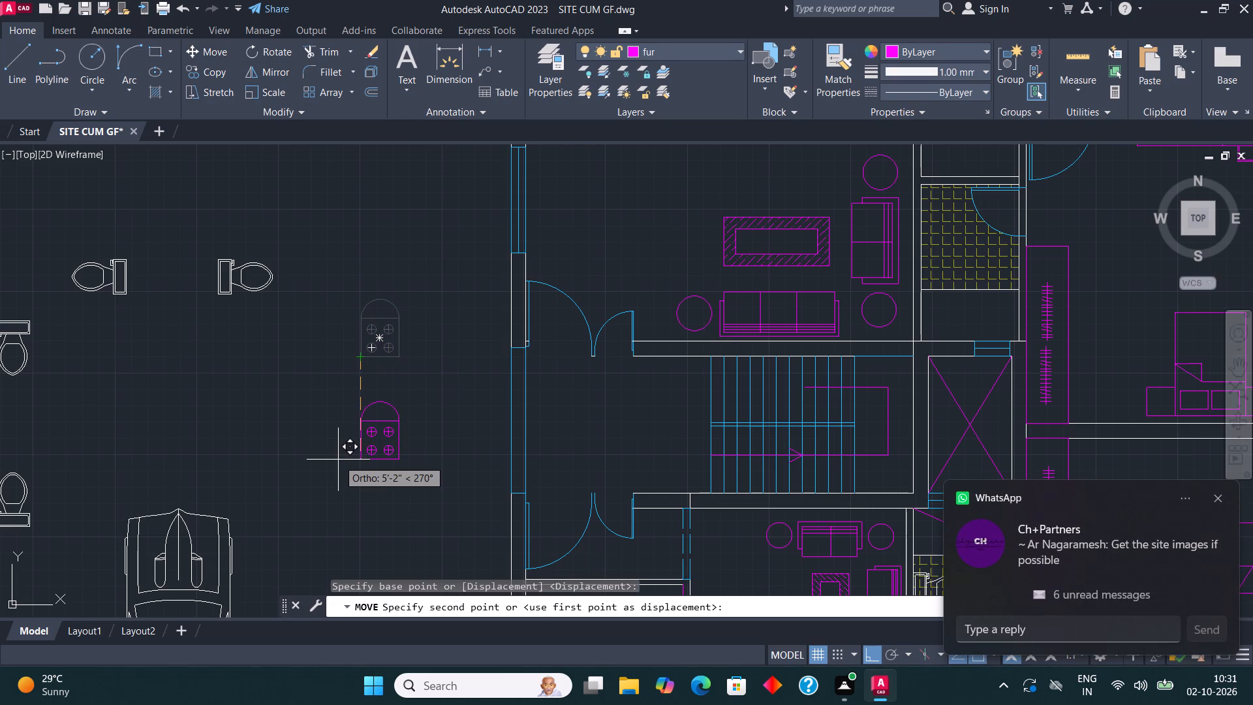
key("F8")
scroll(318, 450, "down", 2)
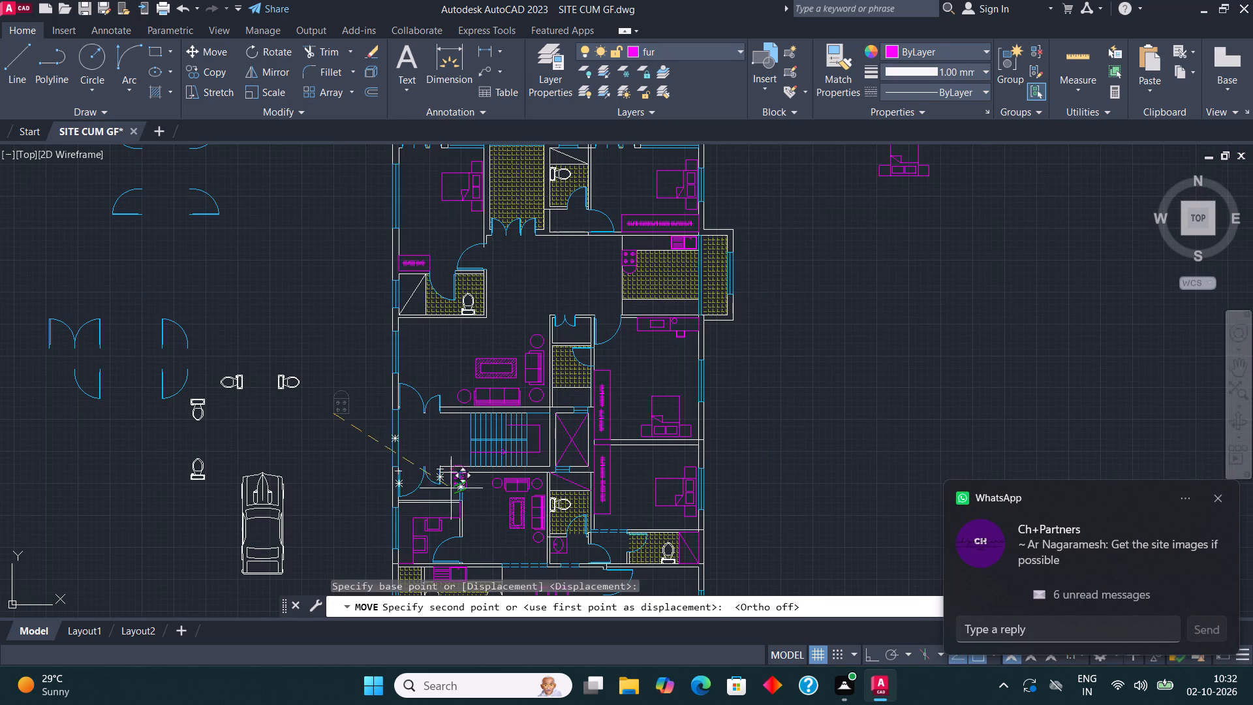
scroll(482, 480, "down", 1)
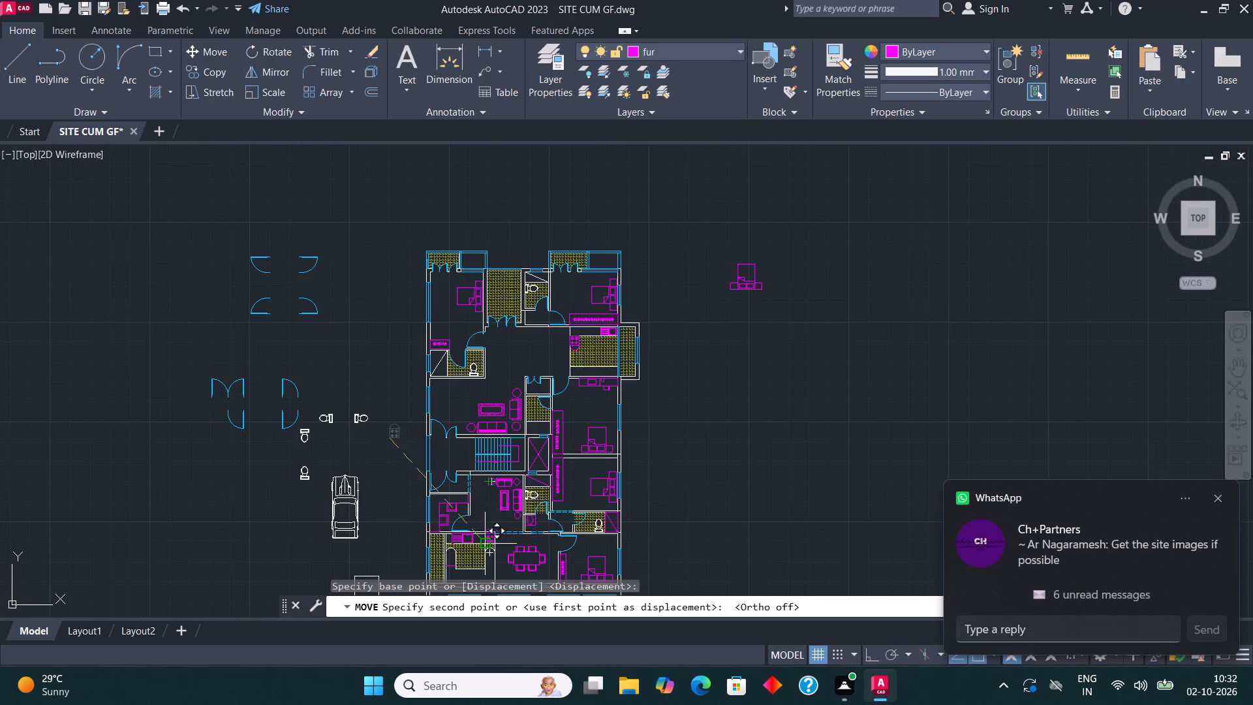
scroll(444, 574, "up", 5)
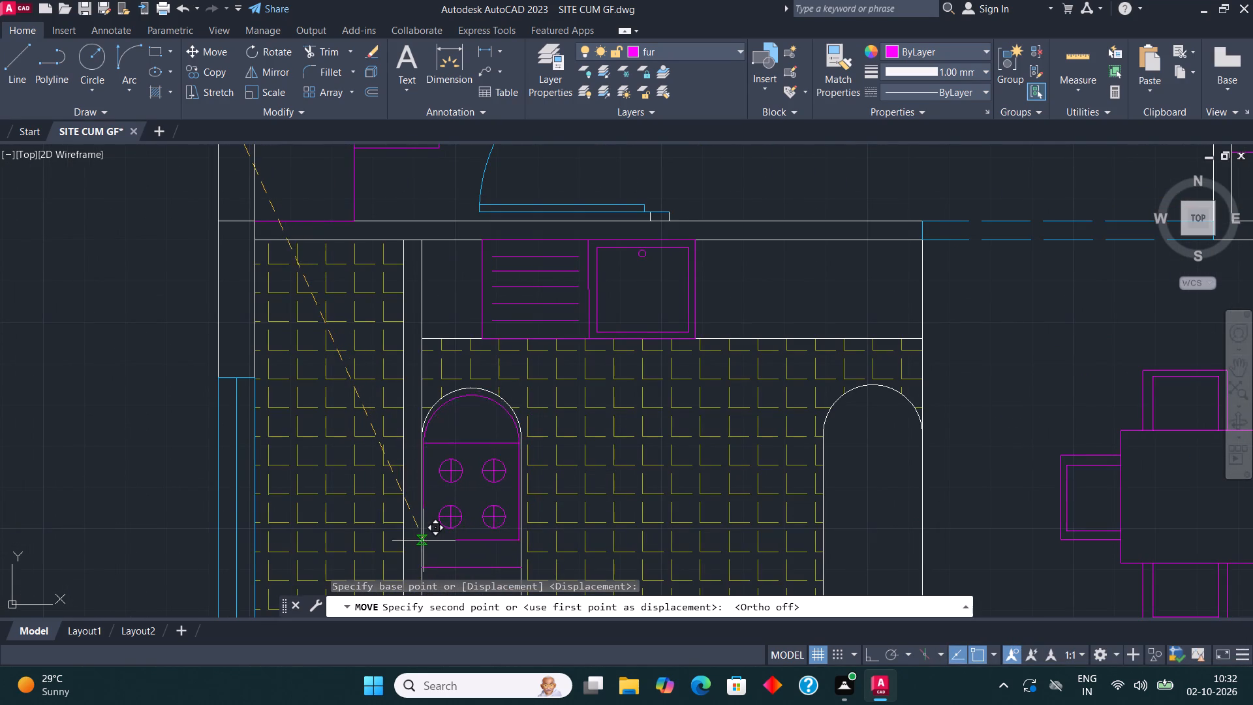
left_click(422, 535)
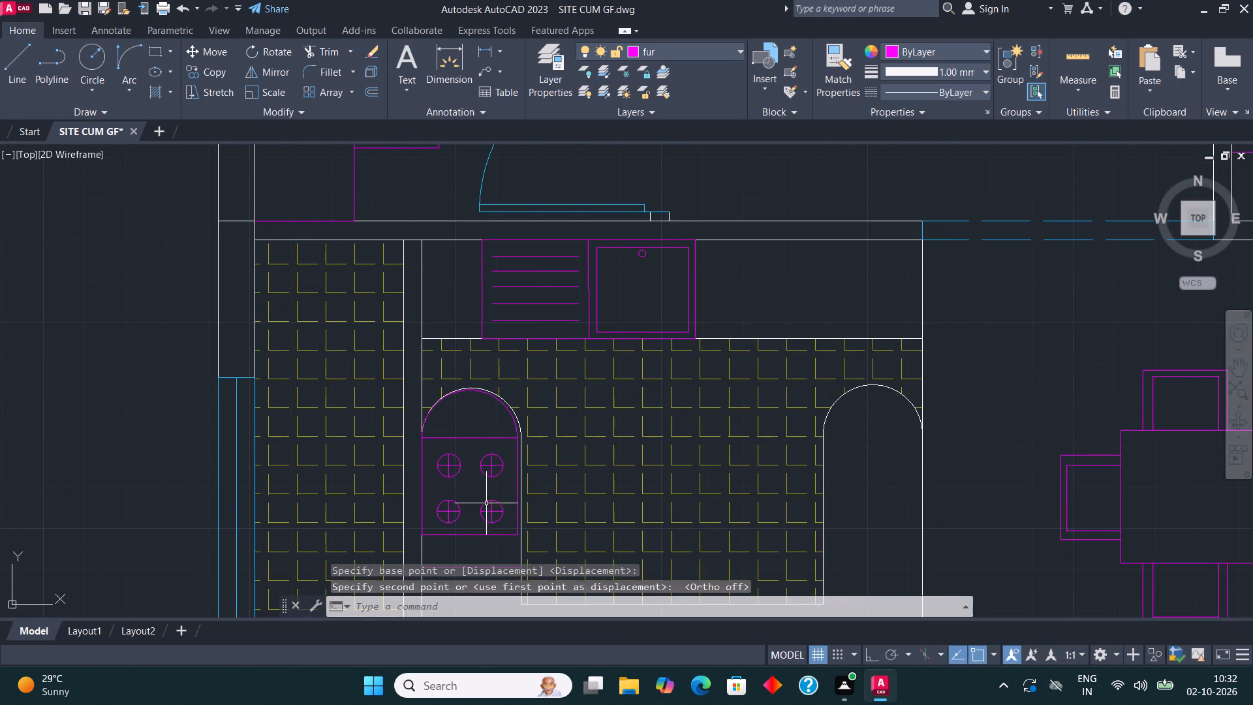
key("Escape")
Delete the horizontal line across the west leg of the southwest kitchen's counter, south of the stove.
scroll(541, 475, "down", 1)
scroll(523, 527, "down", 1)
scroll(512, 529, "up", 1)
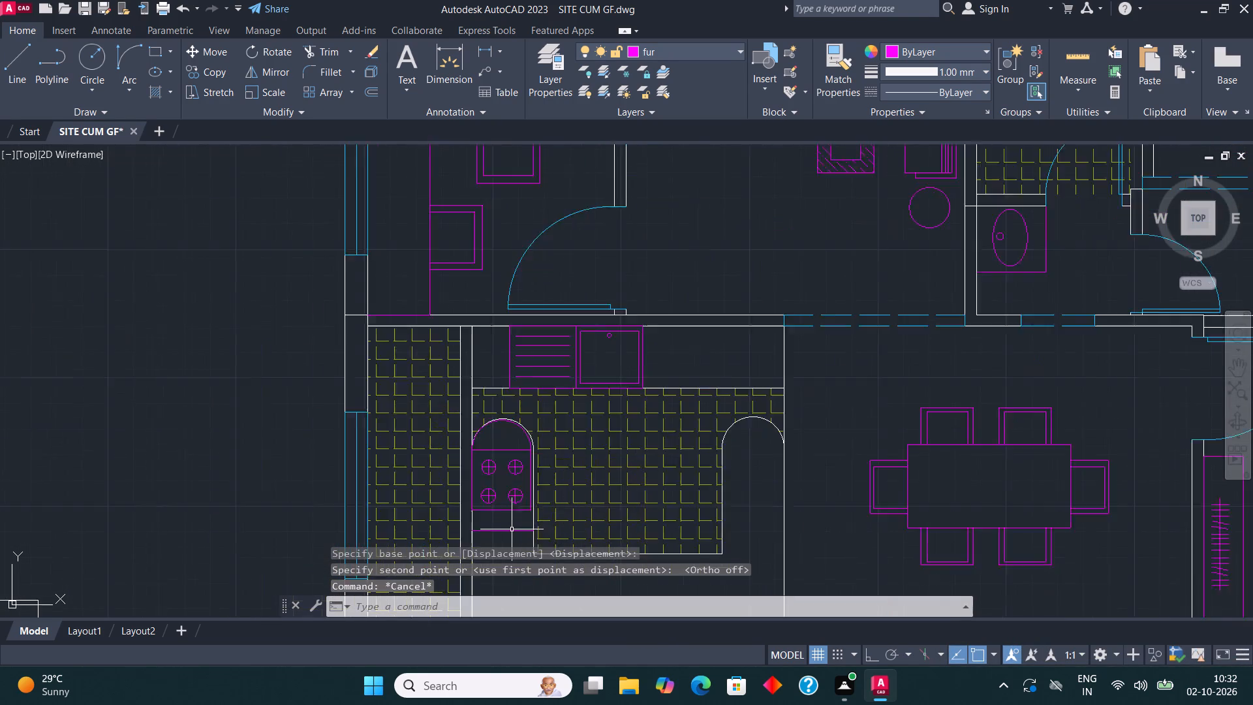
scroll(512, 529, "up", 1)
left_click(512, 529)
key("Delete")
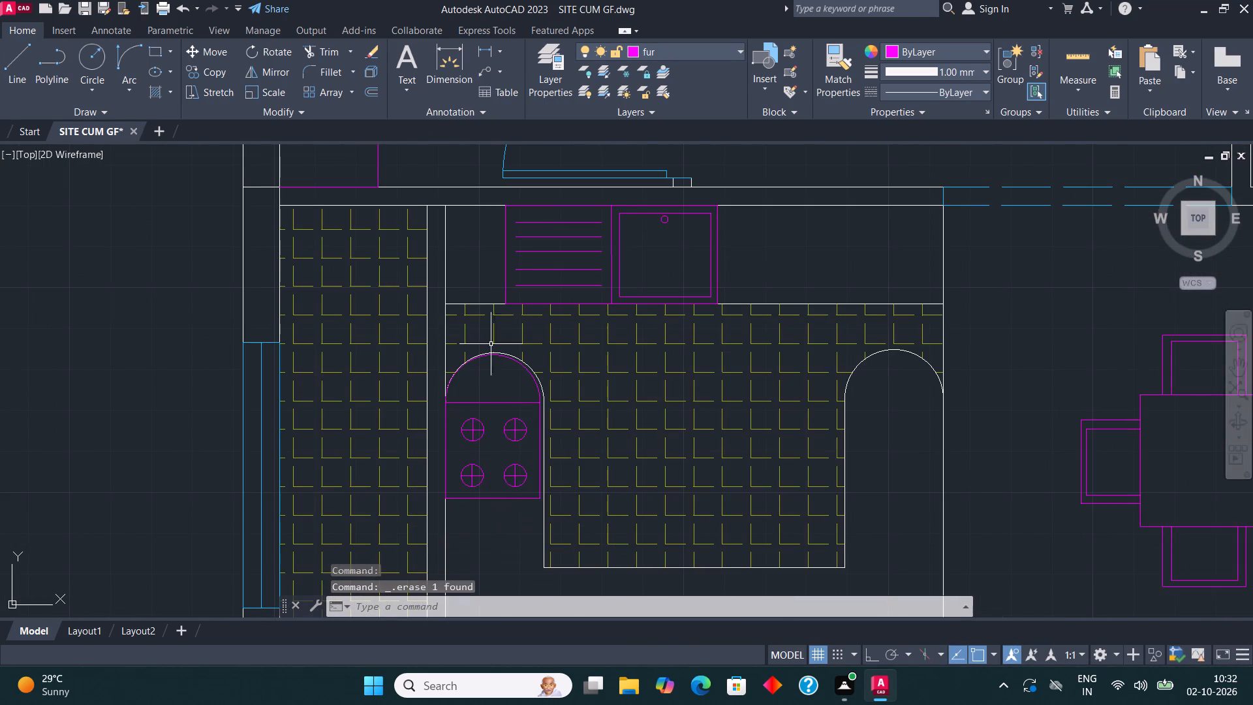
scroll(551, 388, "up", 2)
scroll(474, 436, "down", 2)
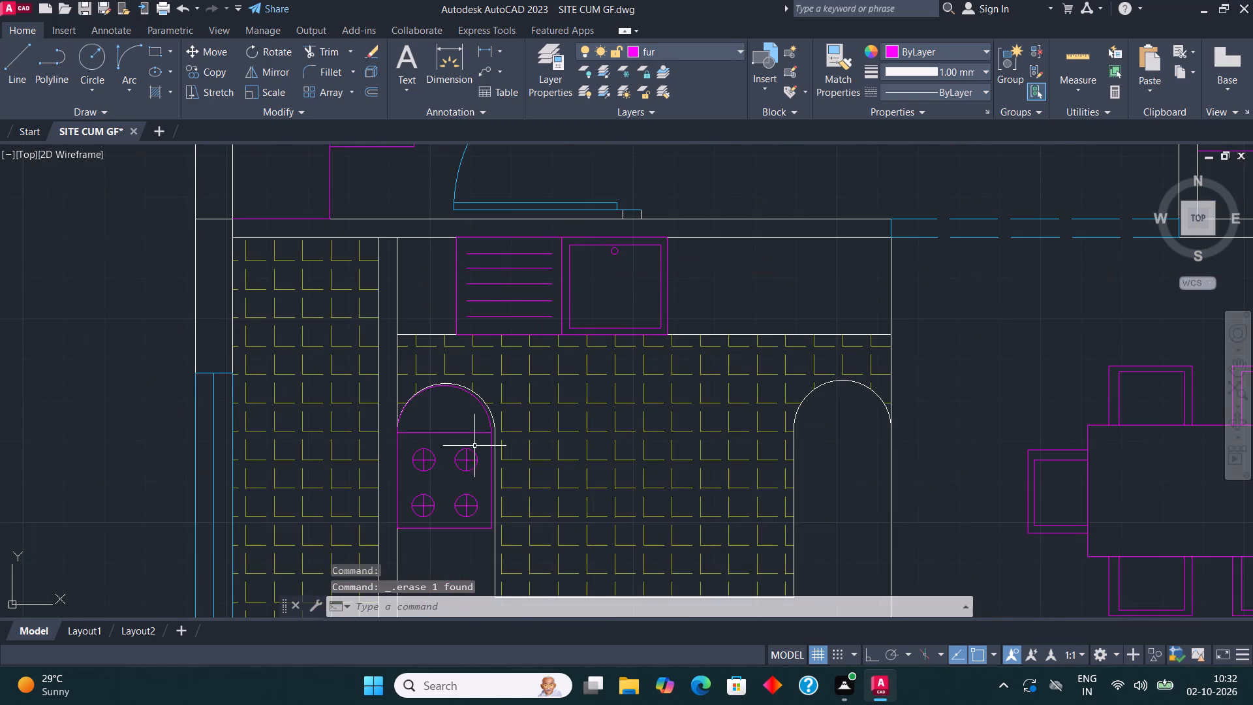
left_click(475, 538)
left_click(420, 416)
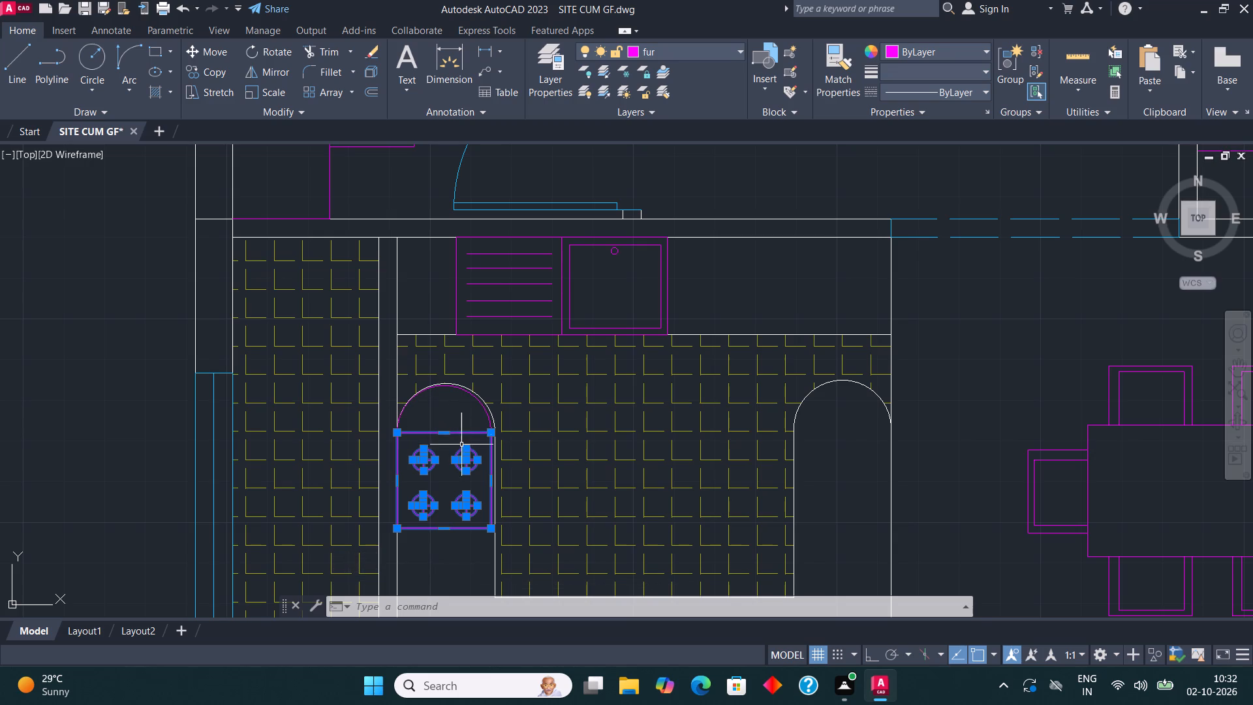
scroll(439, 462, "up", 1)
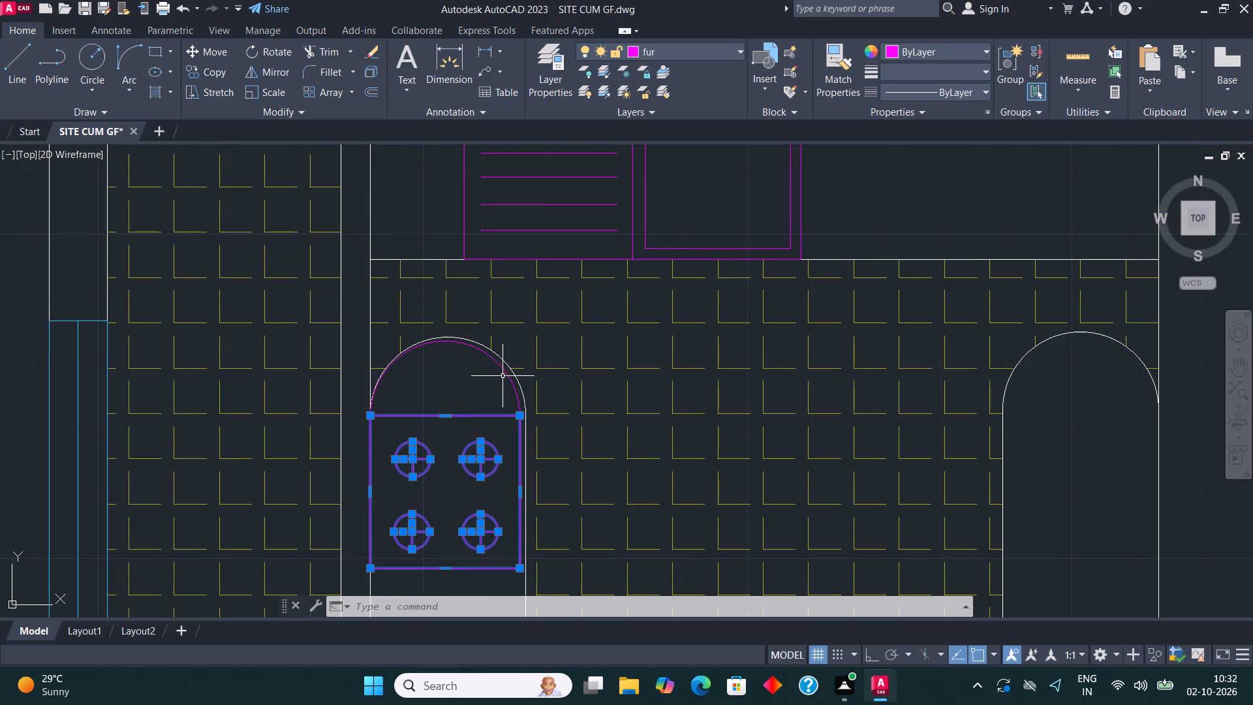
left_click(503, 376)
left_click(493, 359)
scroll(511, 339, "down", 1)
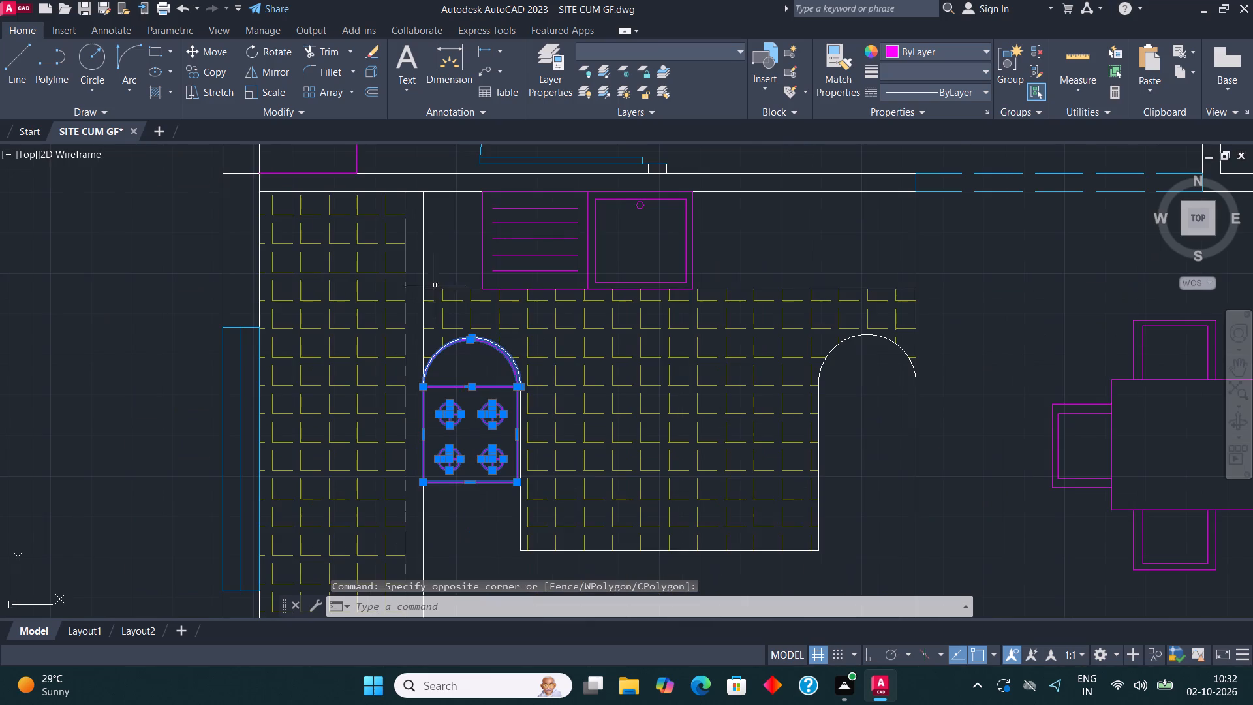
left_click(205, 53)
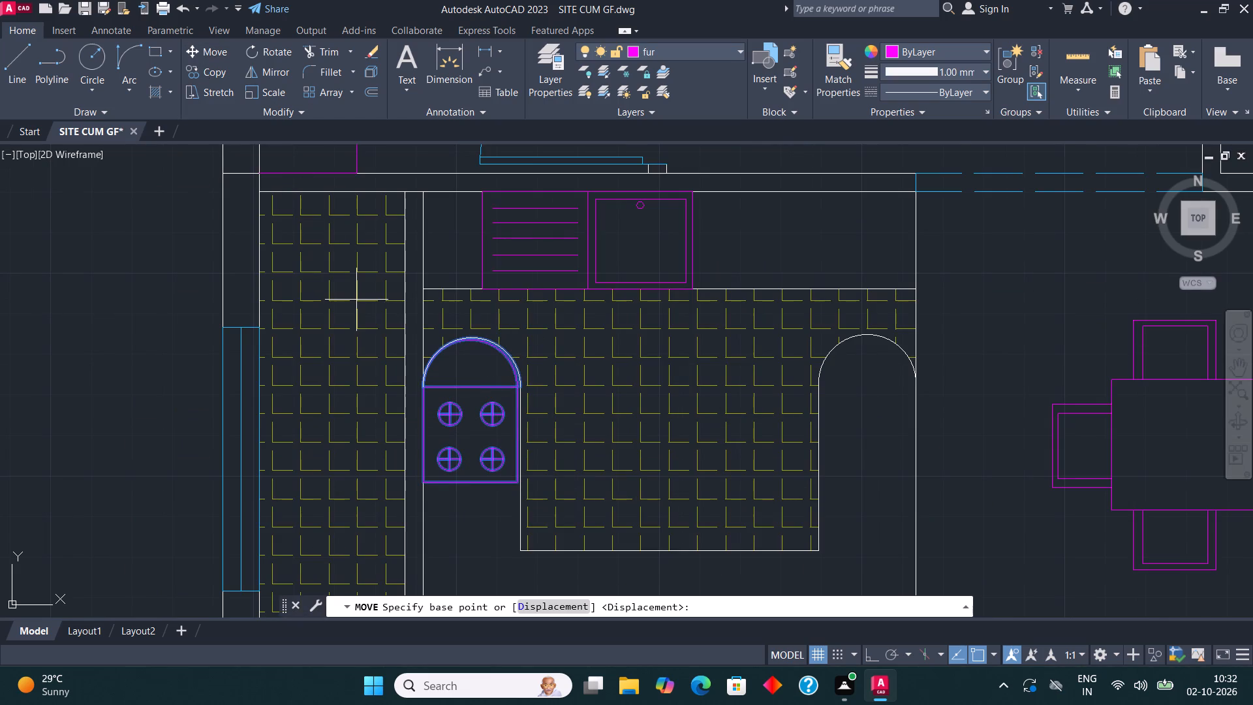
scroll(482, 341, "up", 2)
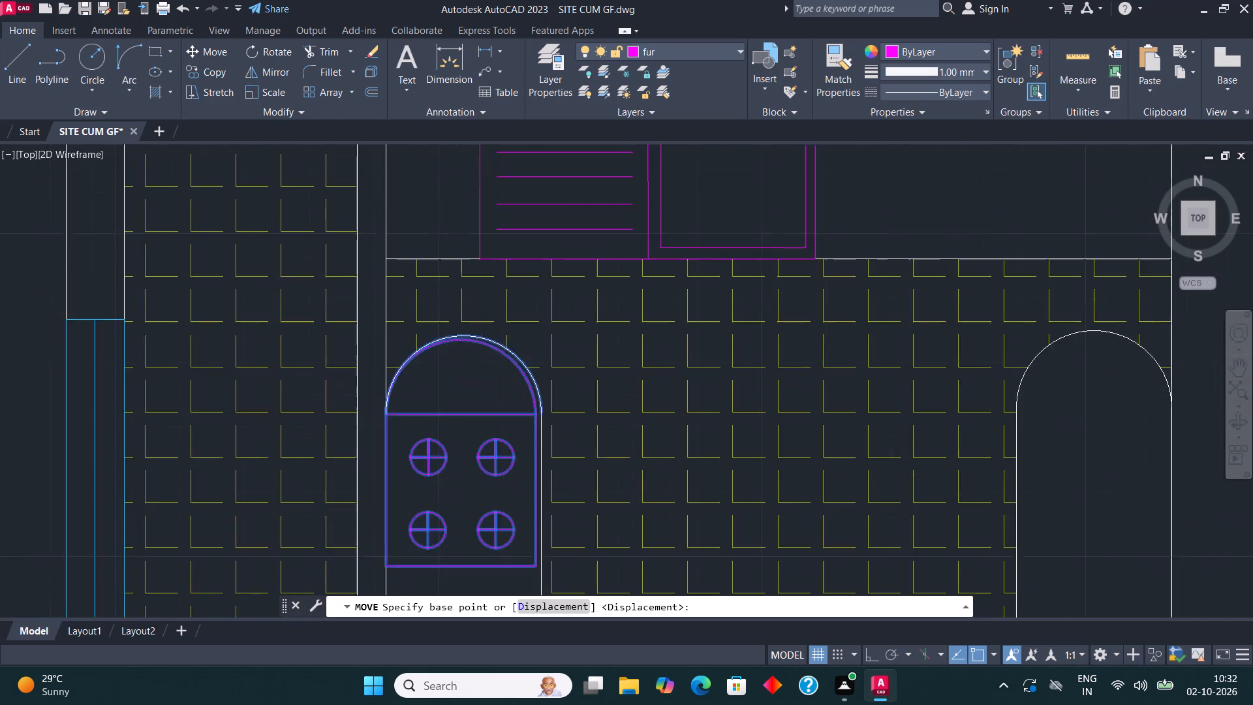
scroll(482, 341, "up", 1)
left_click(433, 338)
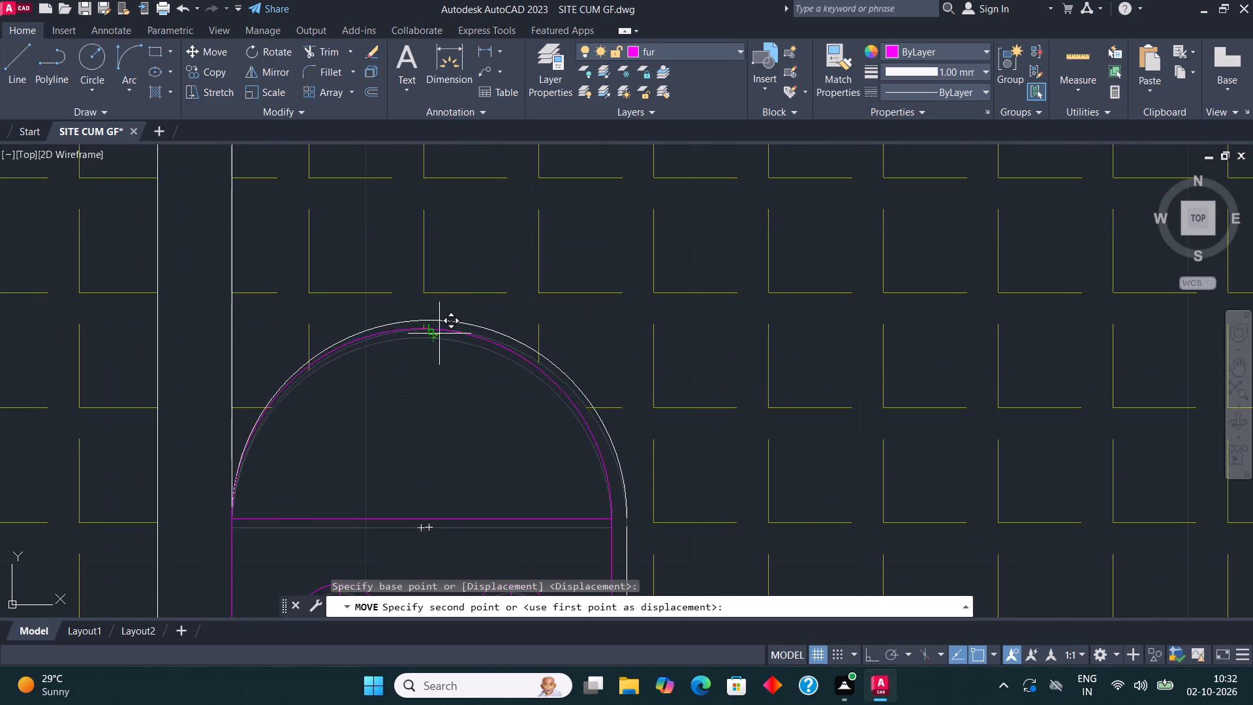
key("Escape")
Move the stove slightly north so the top of its arc meets the counter's rounded end in the southwest kitchen.
scroll(441, 339, "down", 3)
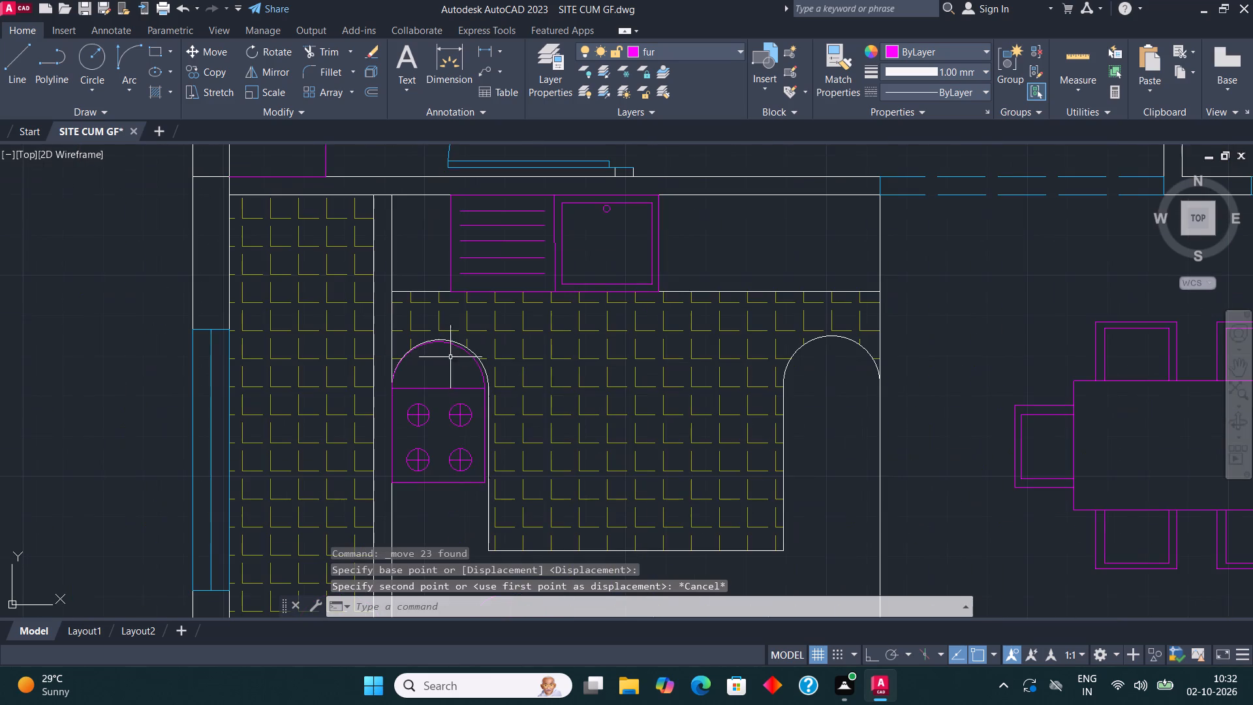
left_click(472, 501)
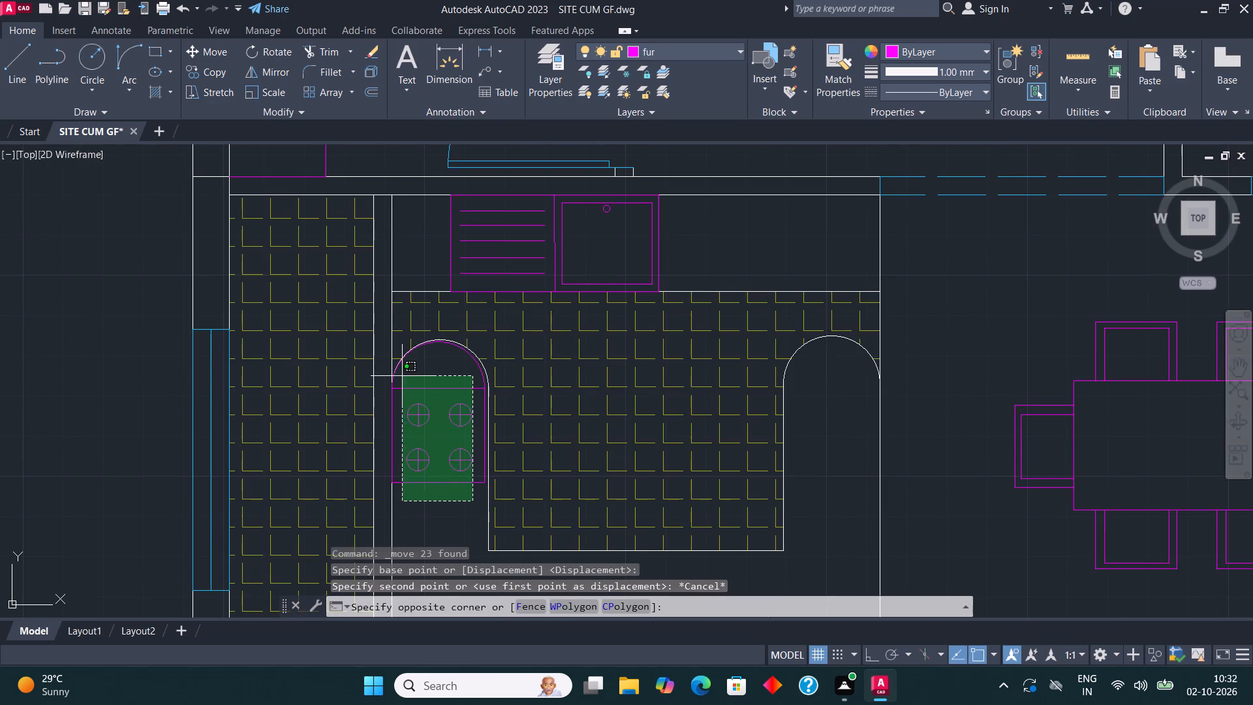
left_click(399, 376)
scroll(421, 358, "up", 3)
left_click(523, 296)
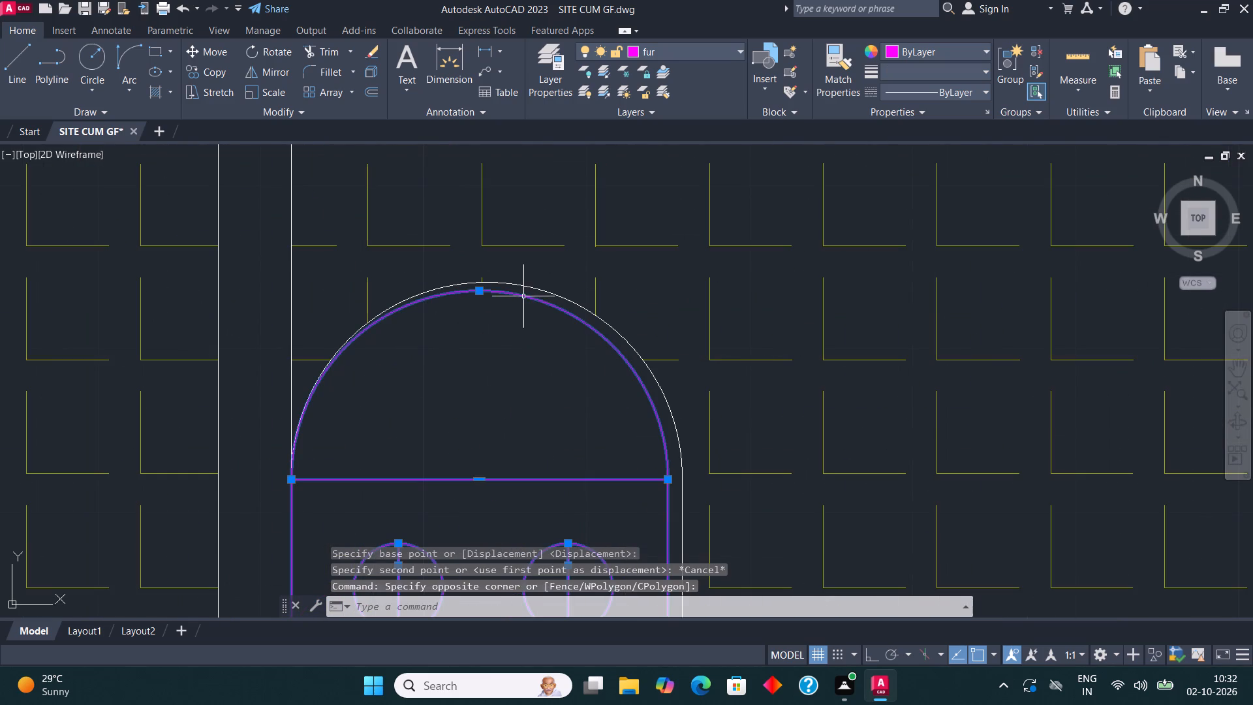
left_click(224, 55)
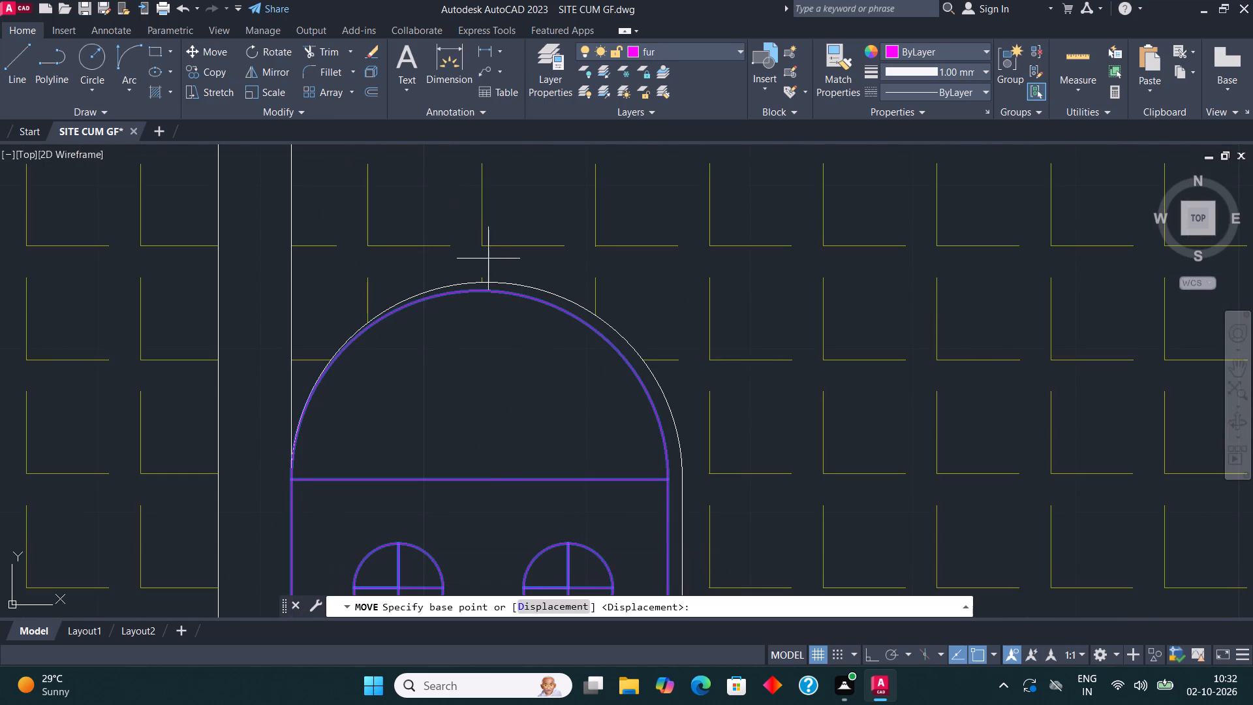
left_click(479, 293)
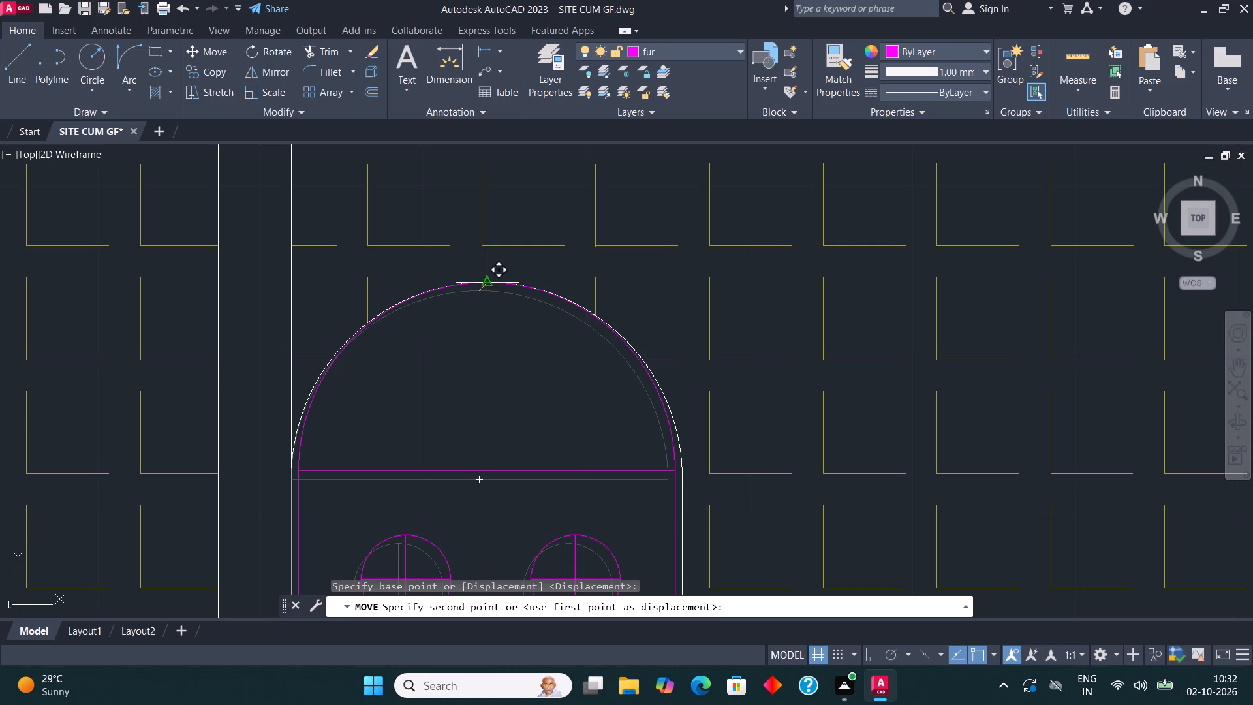
scroll(481, 277, "up", 2)
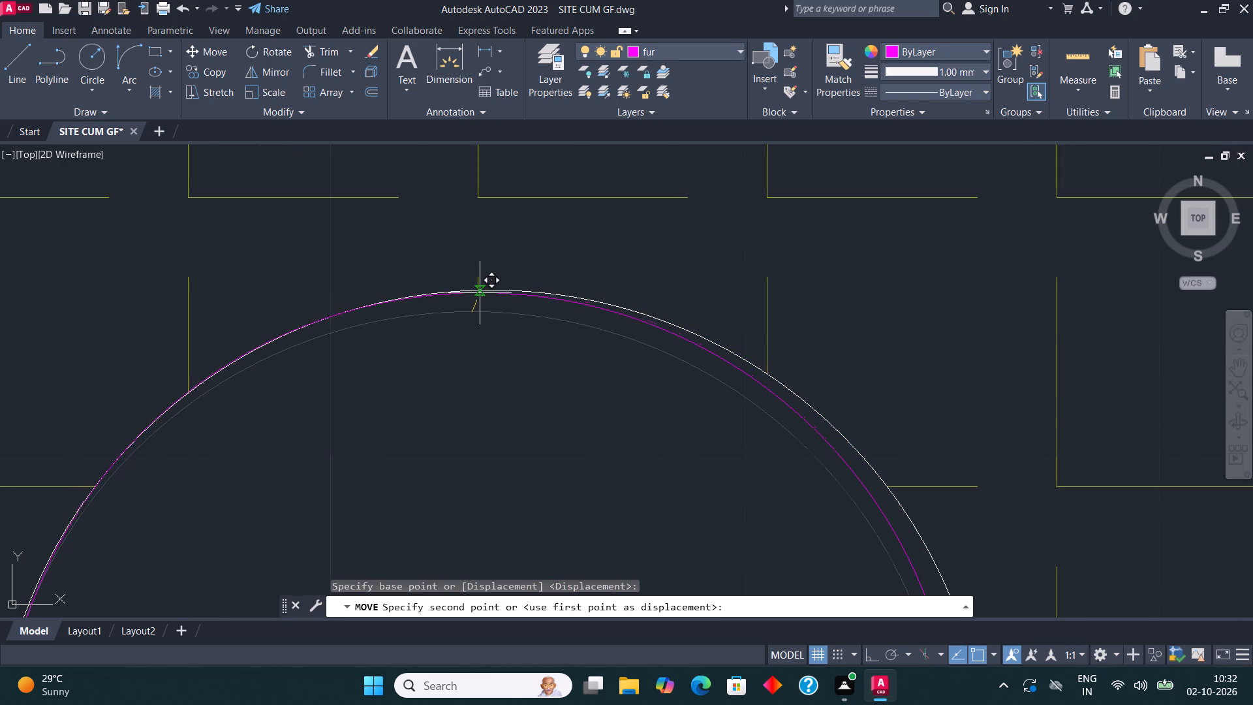
left_click(480, 293)
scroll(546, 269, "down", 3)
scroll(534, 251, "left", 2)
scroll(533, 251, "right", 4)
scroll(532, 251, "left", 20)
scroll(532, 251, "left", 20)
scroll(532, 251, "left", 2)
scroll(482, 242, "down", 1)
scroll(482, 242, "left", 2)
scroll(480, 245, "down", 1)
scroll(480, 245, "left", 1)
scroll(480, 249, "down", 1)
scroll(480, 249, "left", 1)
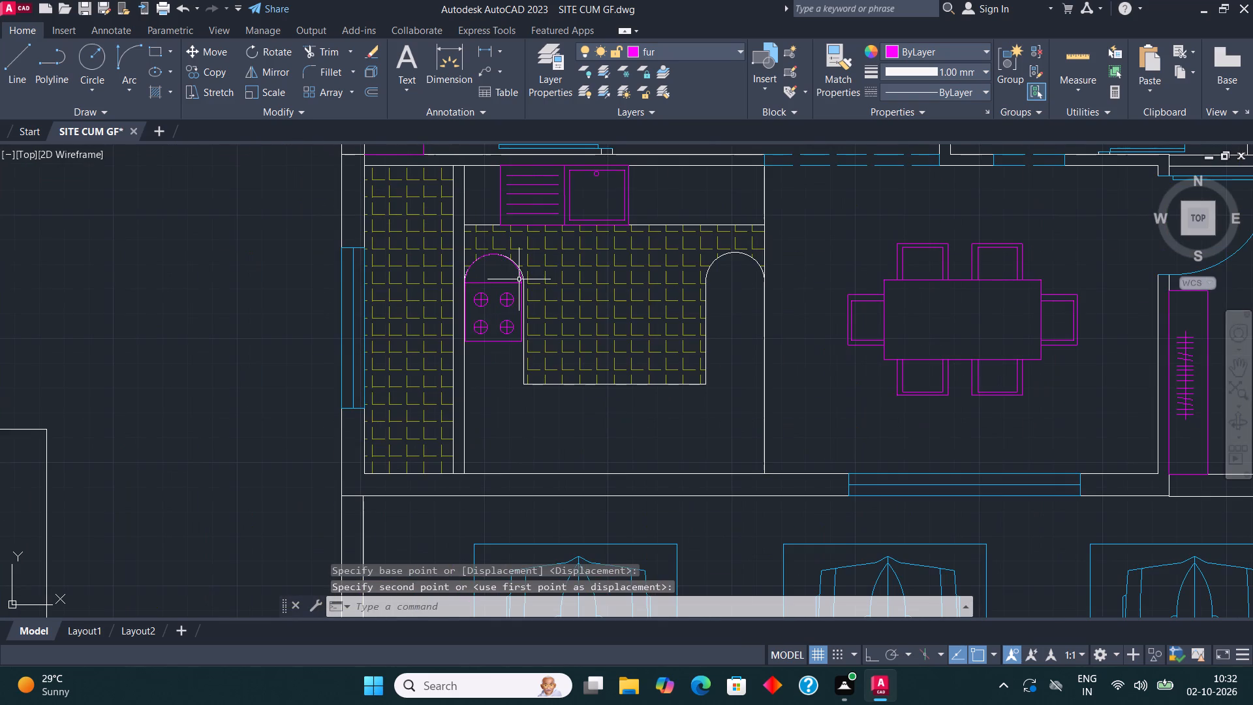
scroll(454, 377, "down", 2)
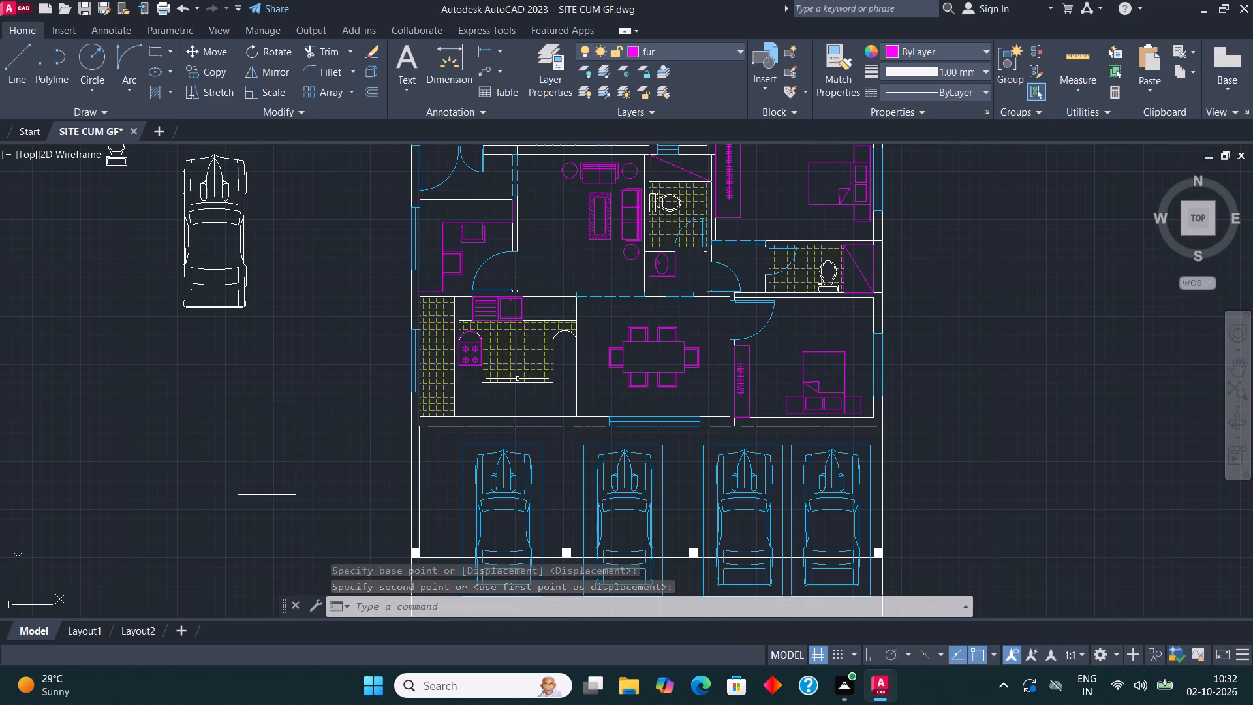
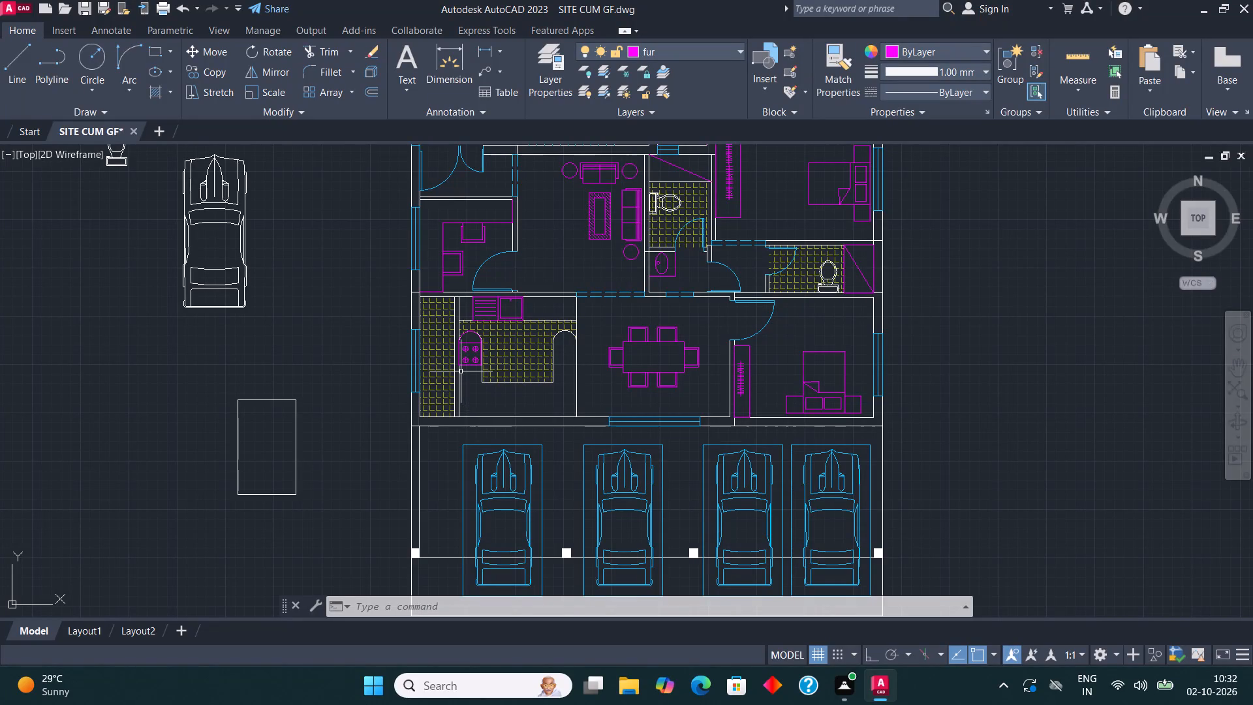
Draw a long thin rectangle against the living room's north wall, directly south of the toilet, facing the sofa set.
scroll(459, 369, "down", 1)
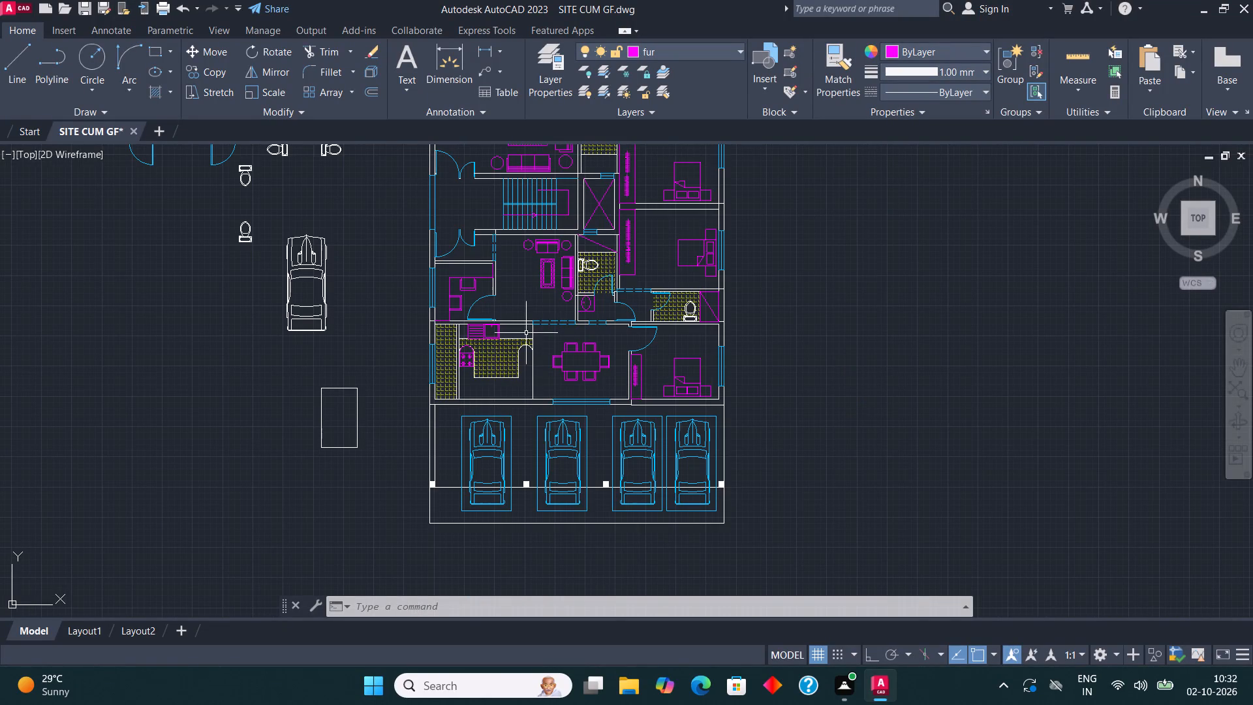
middle_click_drag(565, 415, 446, 416)
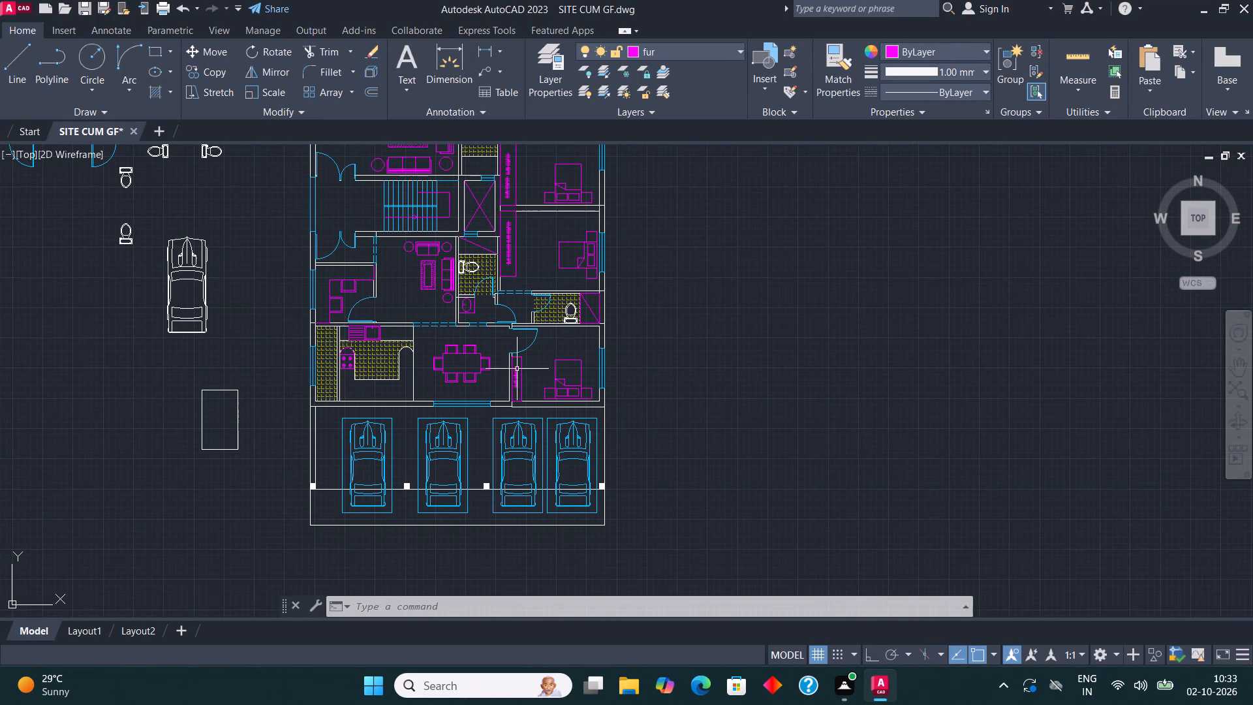
middle_click_drag(517, 369, 513, 445)
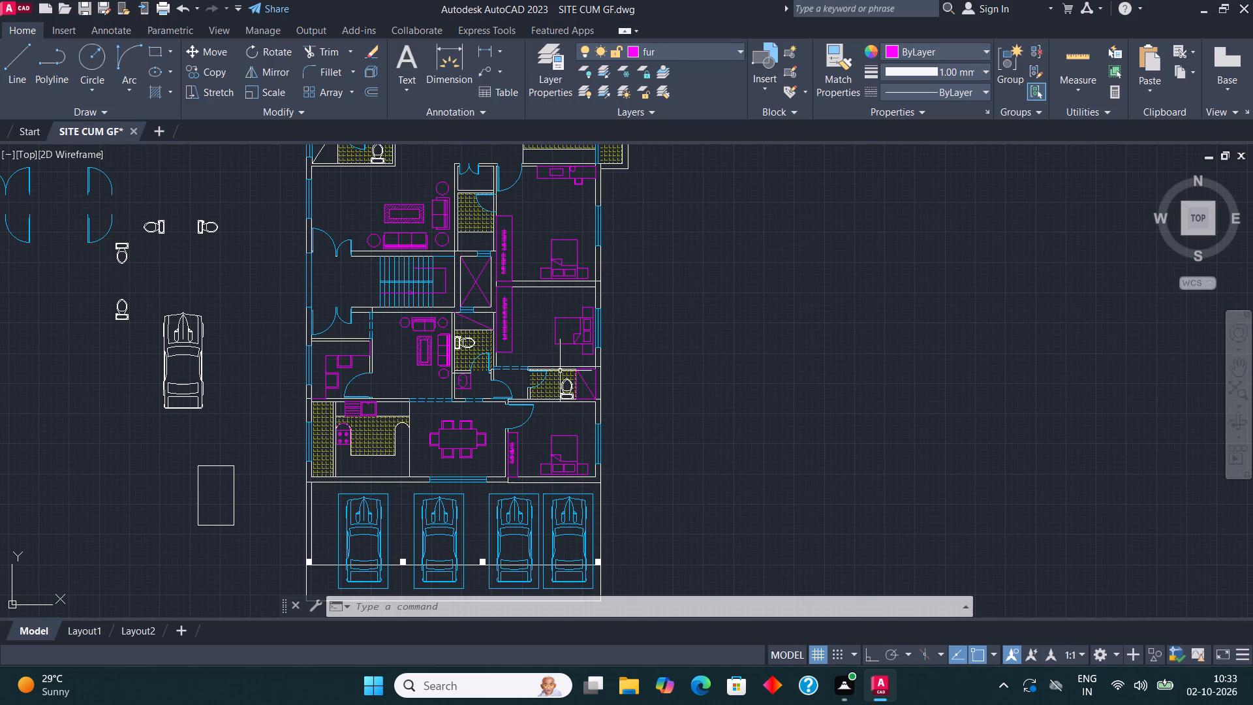
middle_click_drag(559, 373, 561, 414)
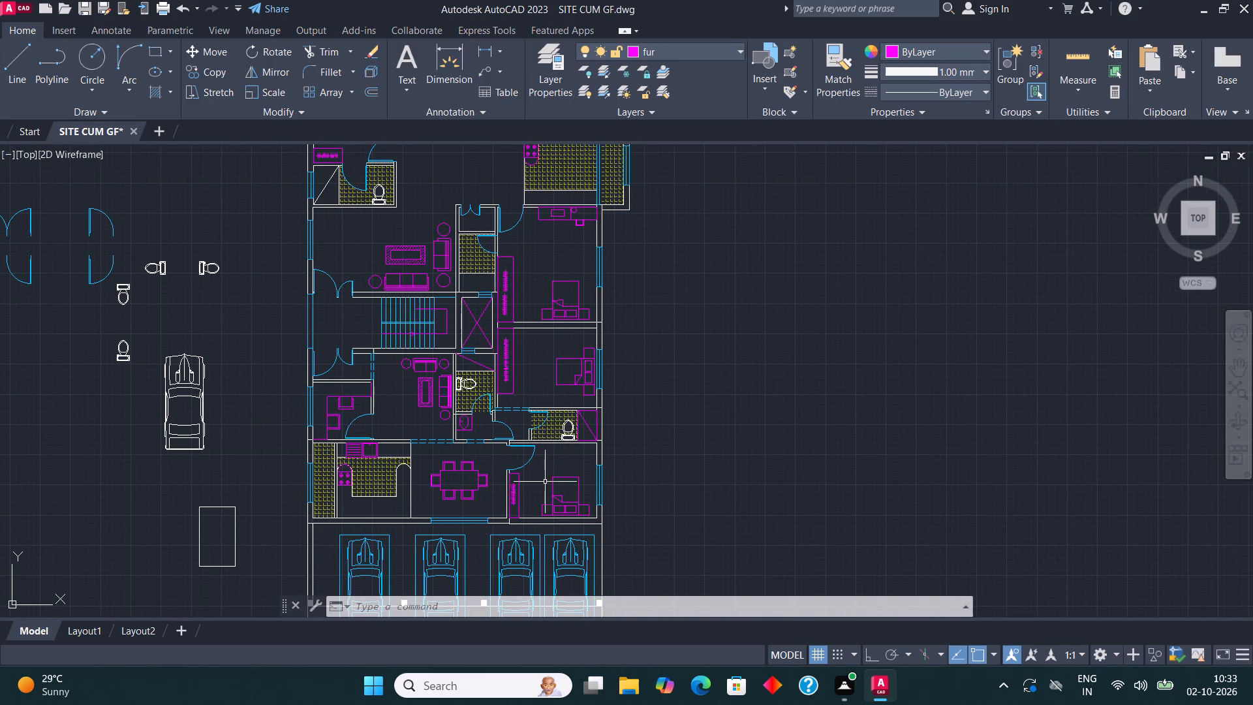
middle_click_drag(553, 393, 551, 447)
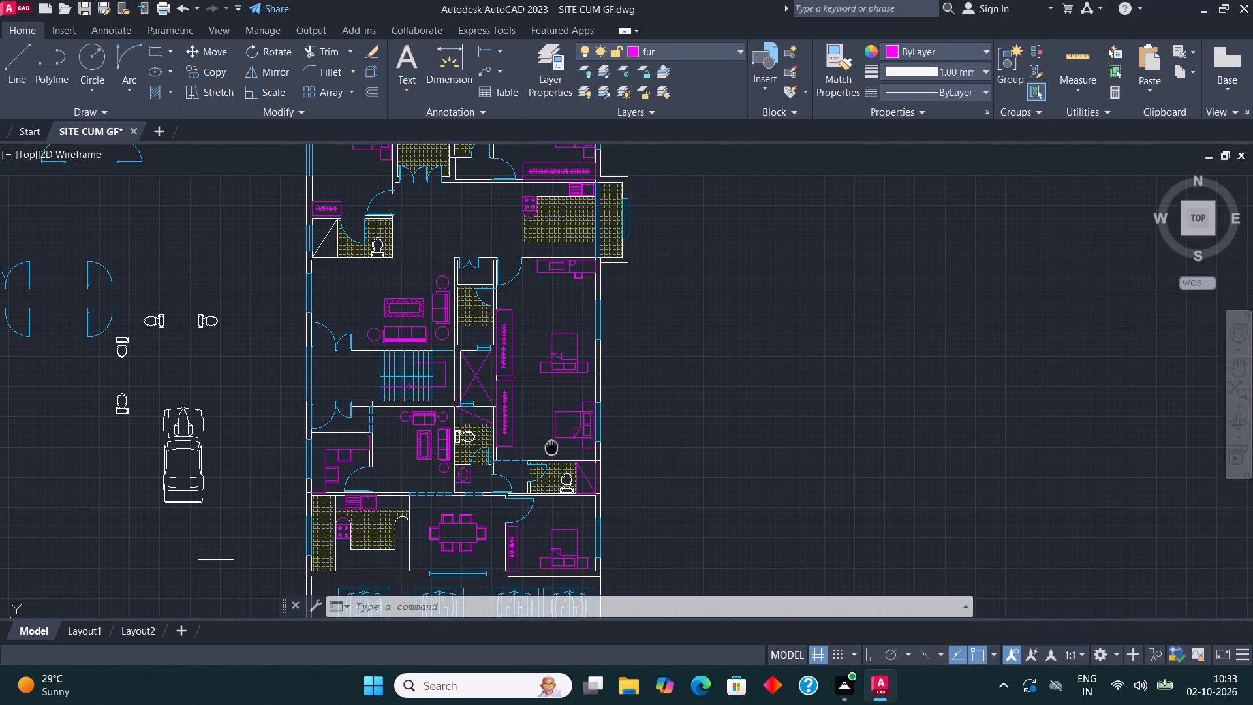
middle_click_drag(551, 447, 539, 561)
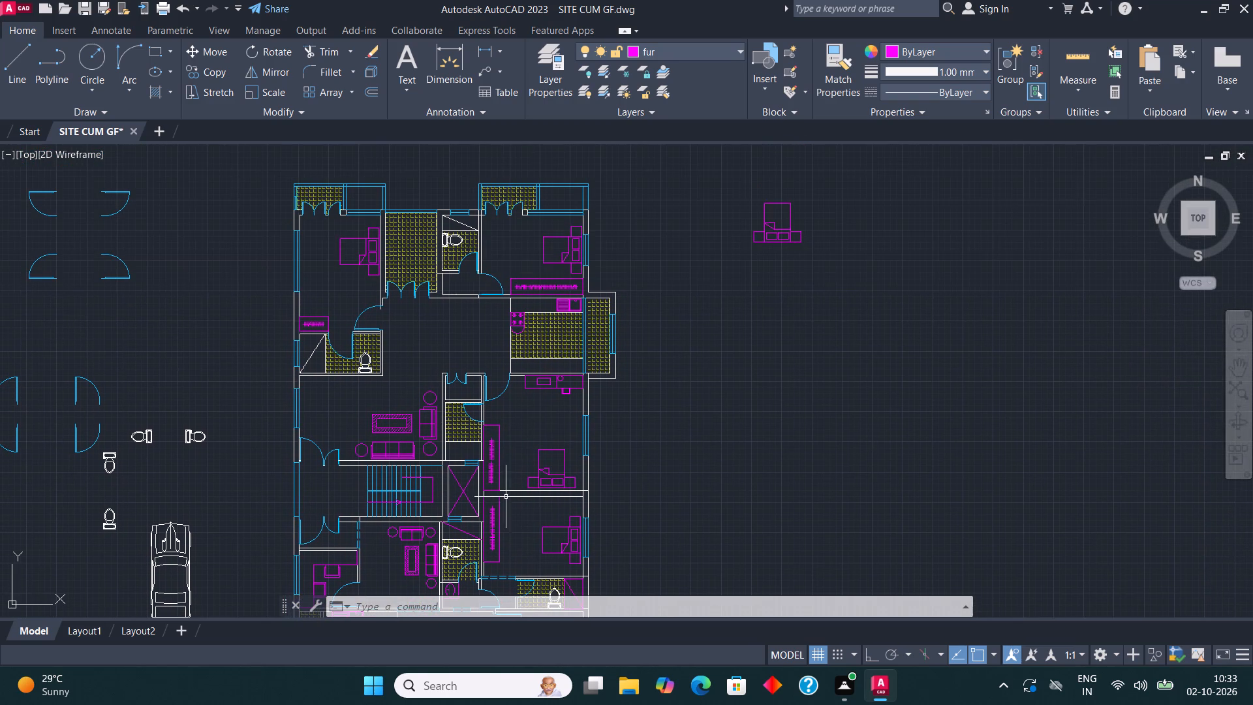
middle_click_drag(497, 447, 468, 507)
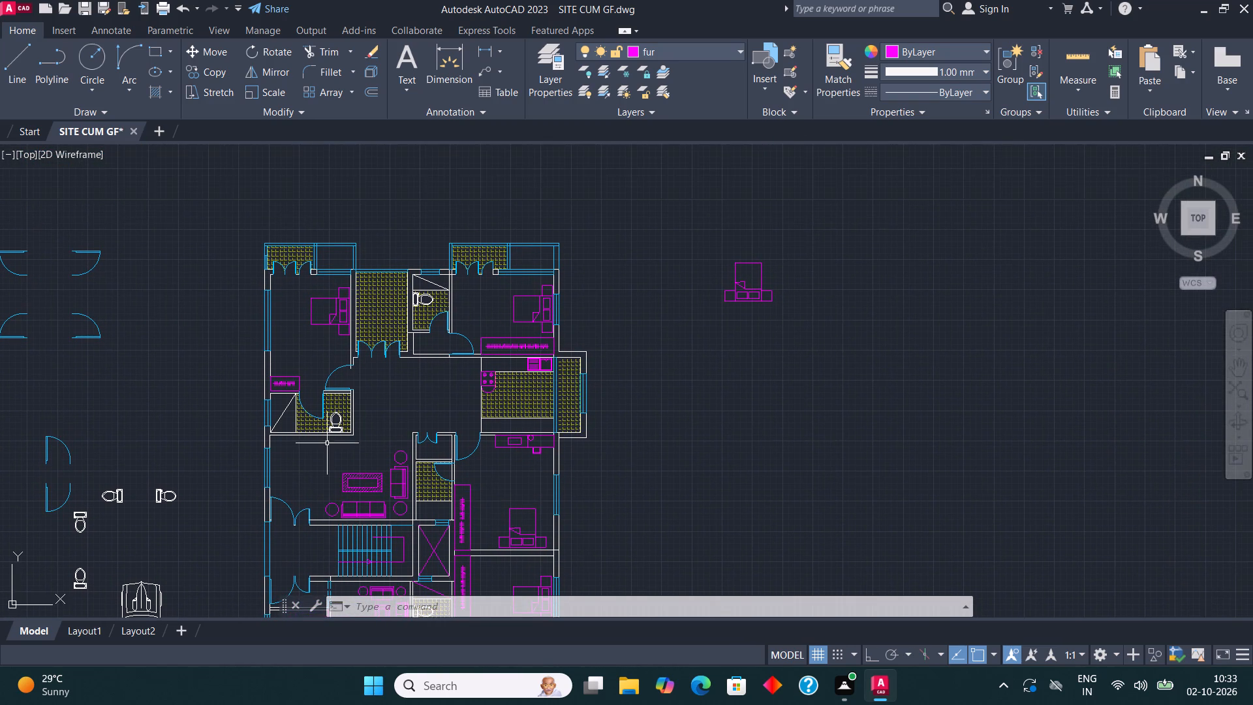
scroll(290, 431, "up", 1)
scroll(387, 452, "up", 2)
middle_click_drag(375, 462, 443, 446)
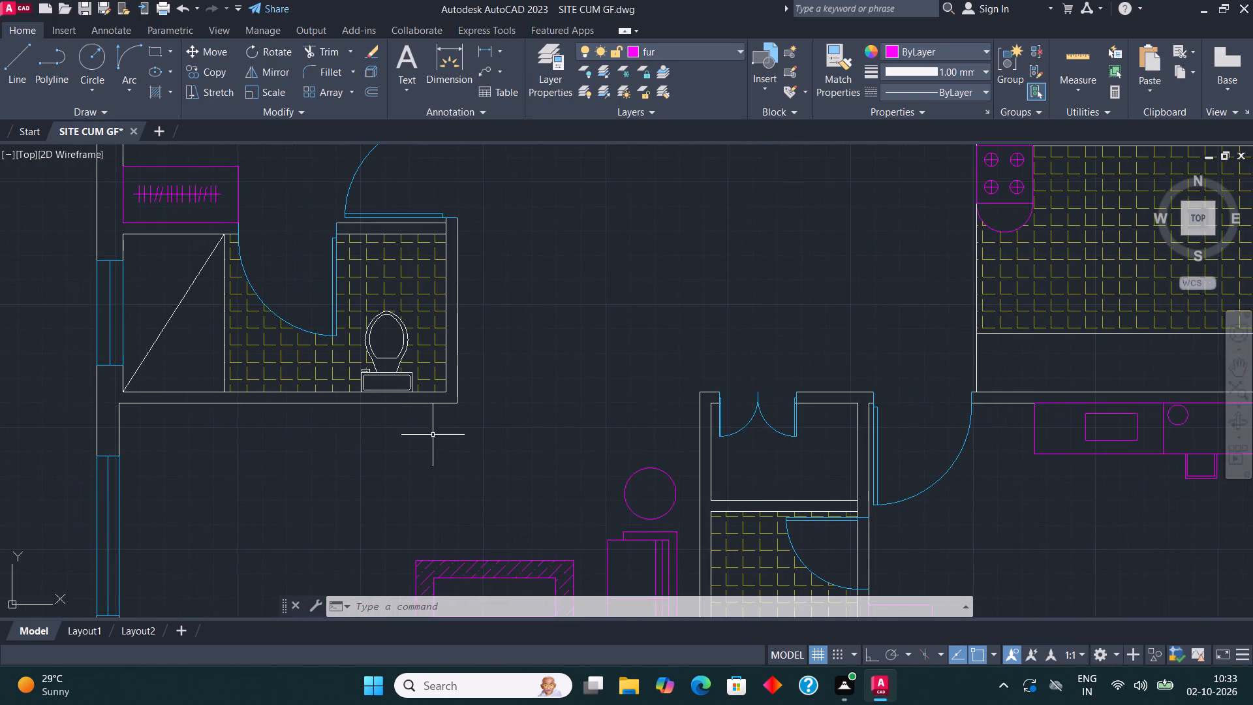
left_click(154, 50)
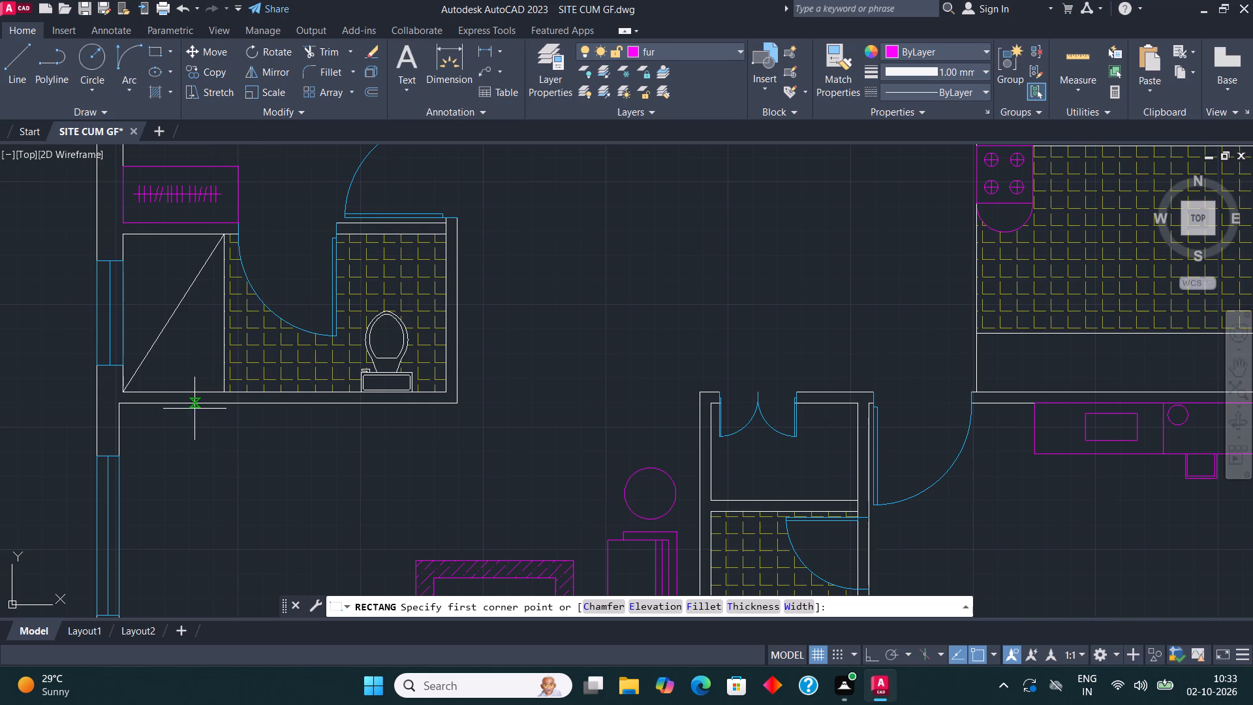
left_click(194, 409)
left_click(408, 428)
Draw a vertical line and a slightly sloping line running west from its lower end in the open hall west of the northeast kitchen.
scroll(270, 388, "down", 2)
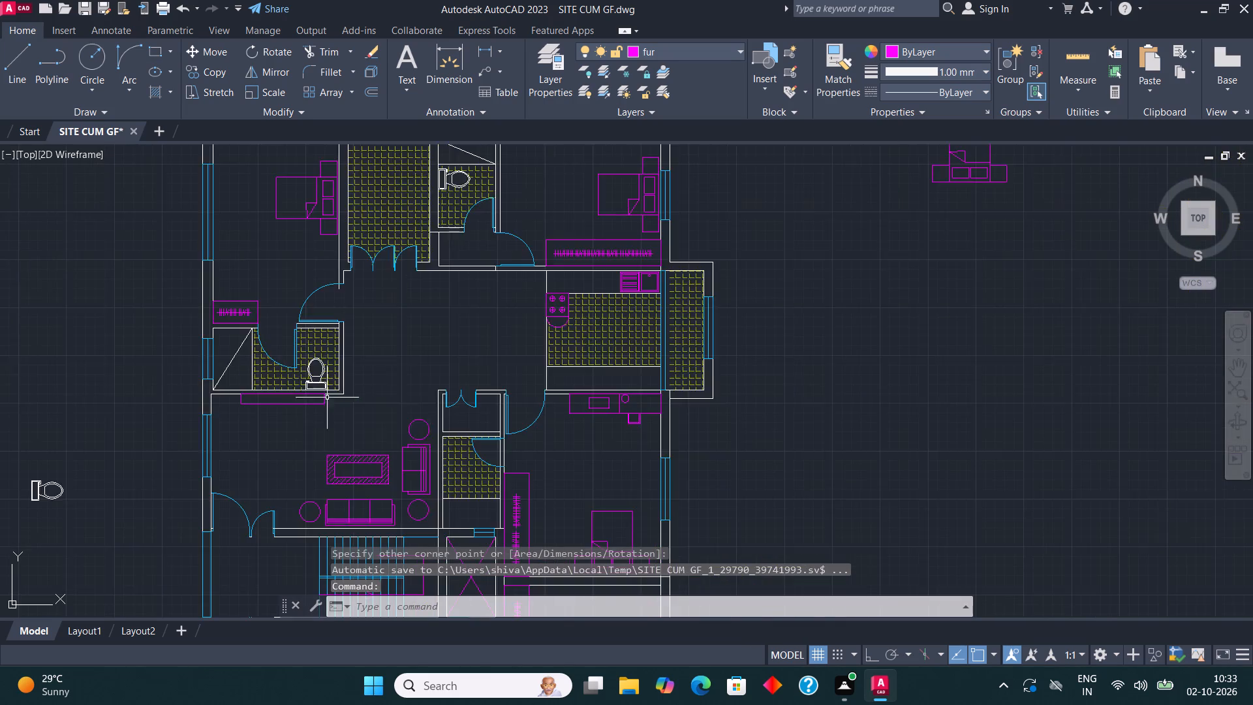
scroll(444, 403, "down", 1)
middle_click_drag(591, 452, 553, 477)
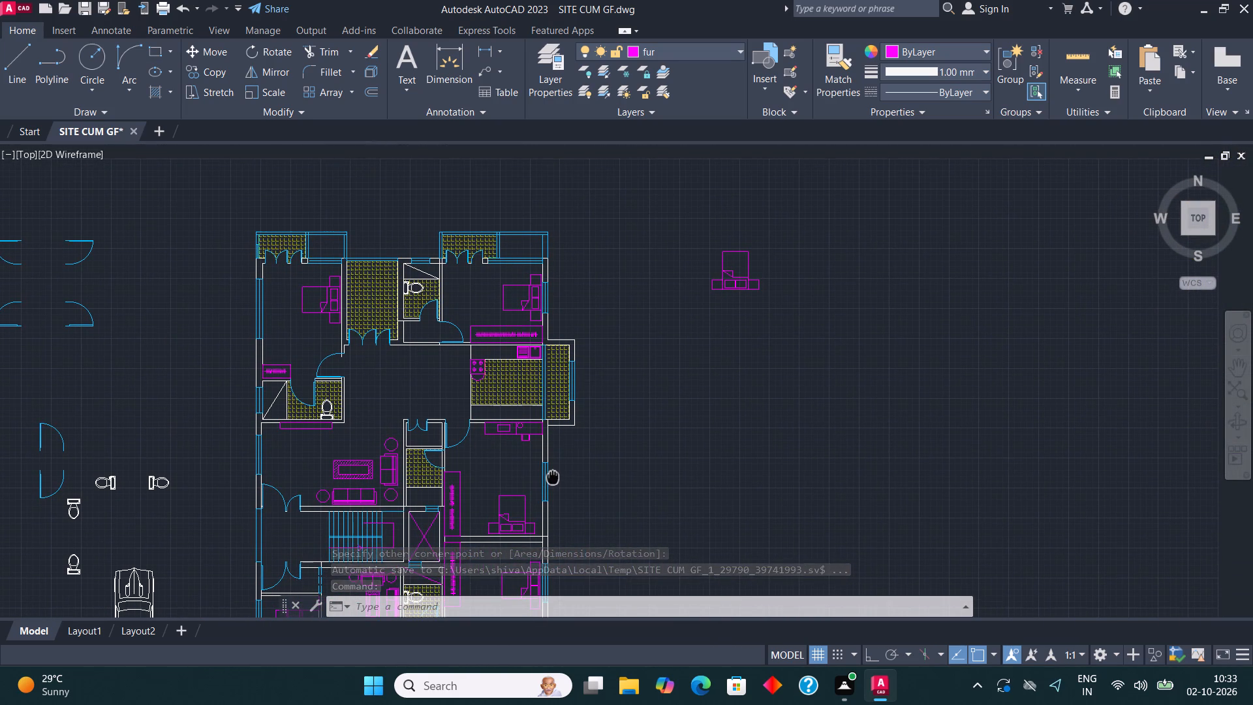
middle_click_drag(553, 477, 578, 526)
scroll(448, 477, "up", 1)
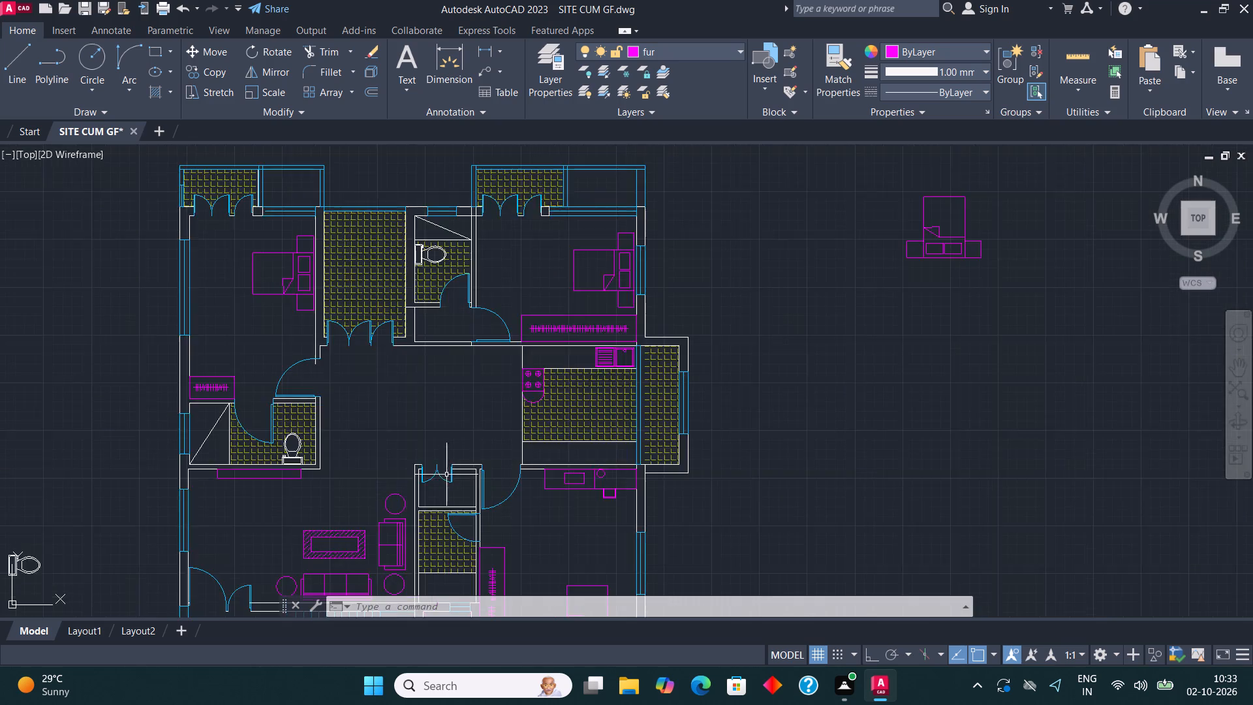
scroll(446, 475, "up", 1)
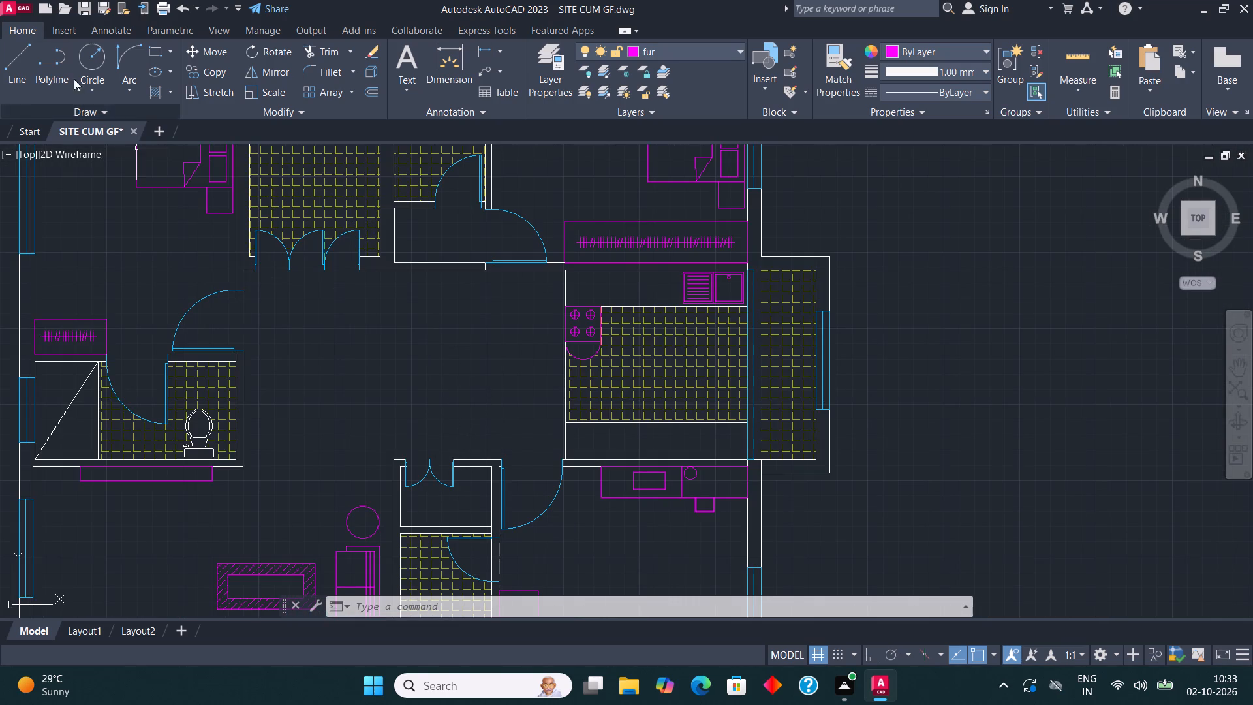
left_click(154, 52)
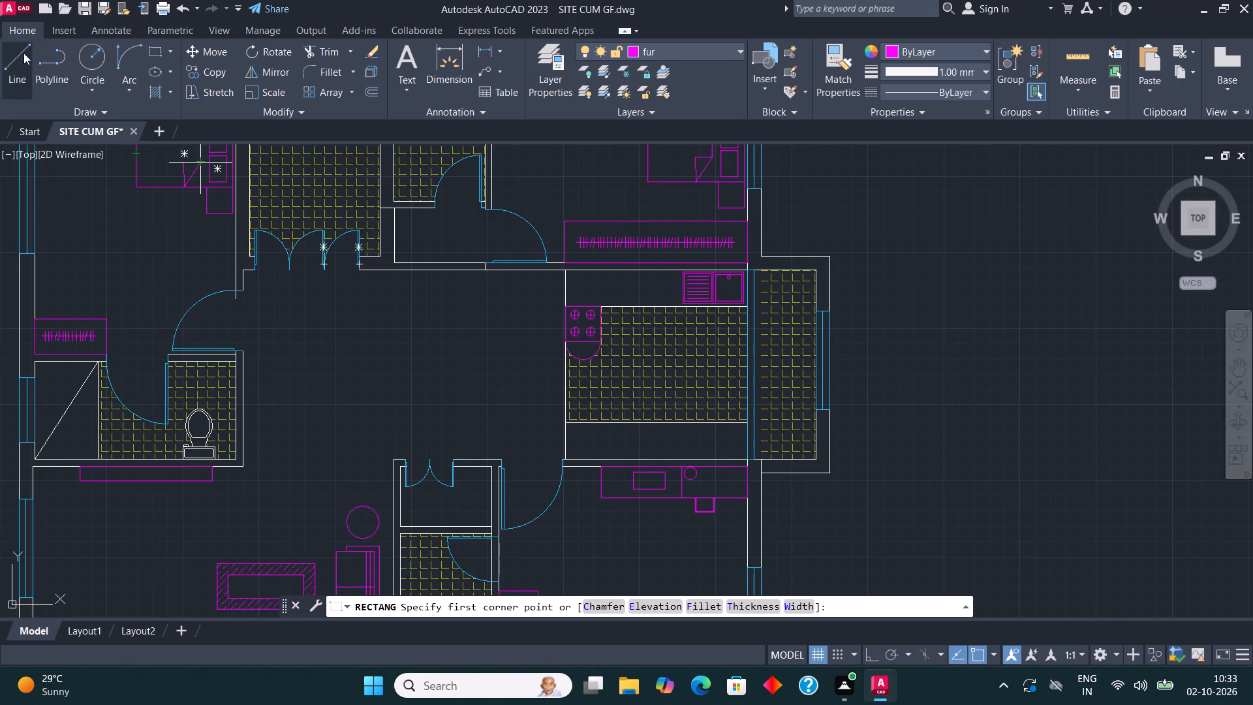
left_click(23, 53)
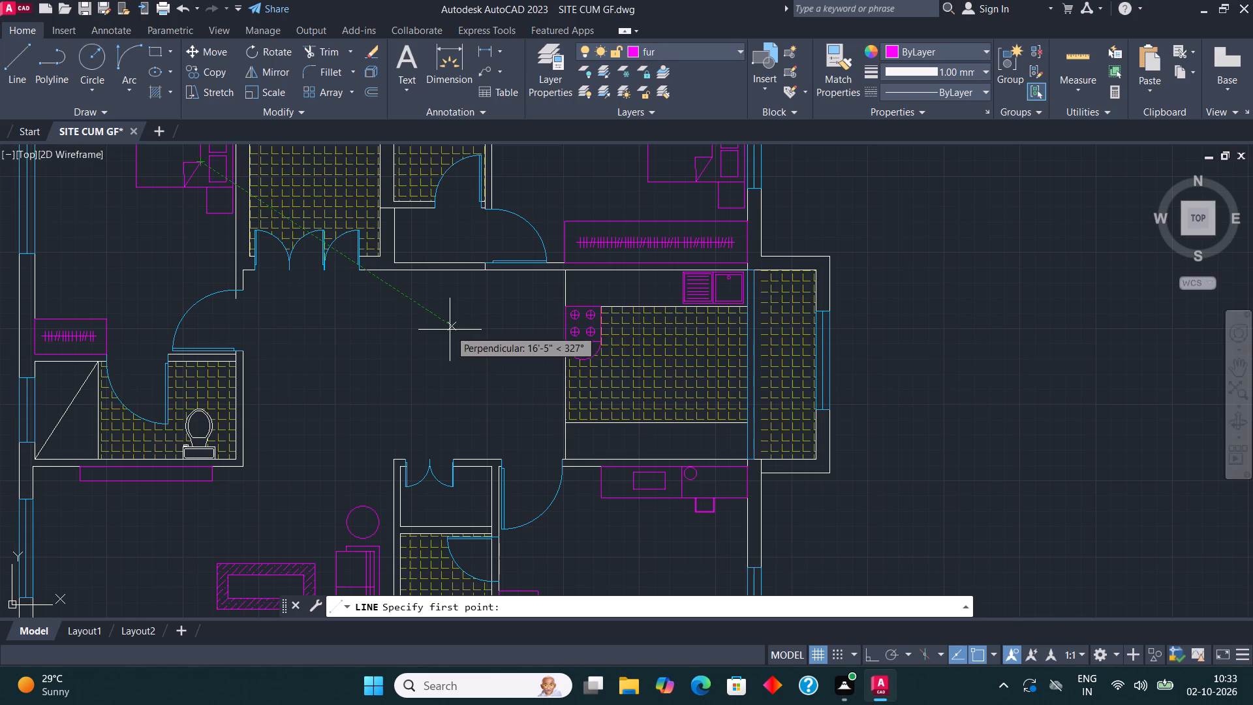
left_click(451, 330)
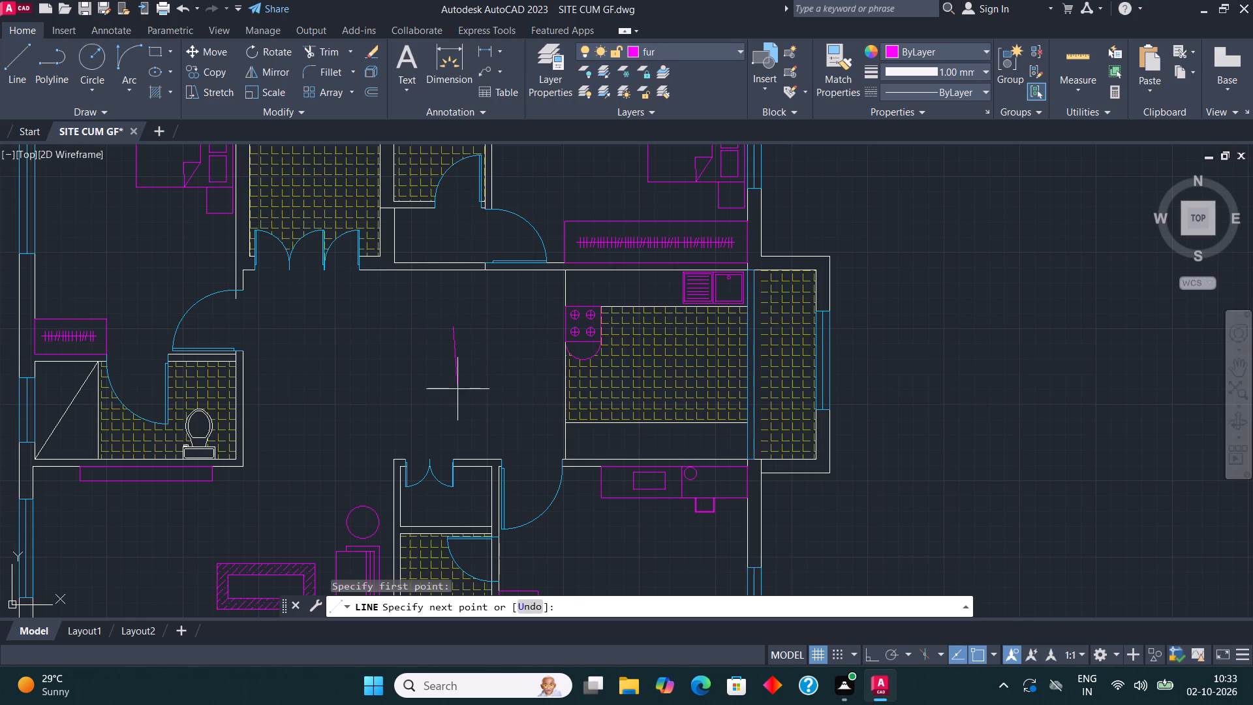
key("F8")
left_click(453, 395)
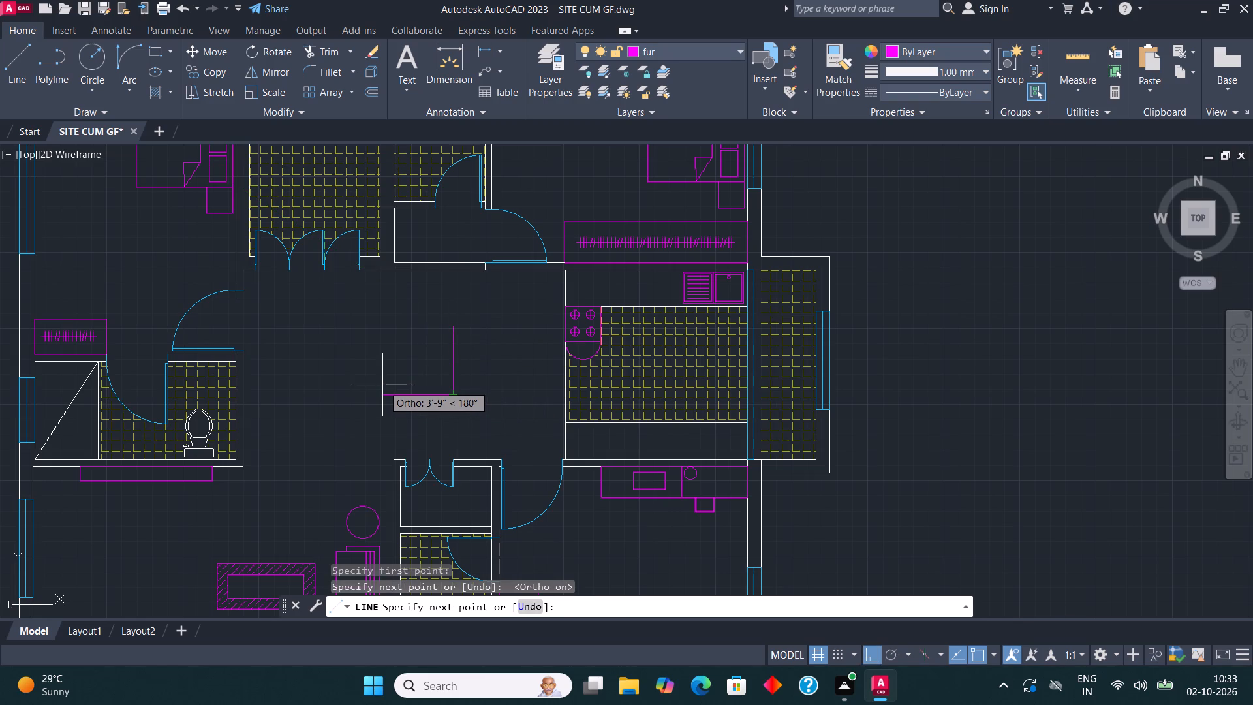
key("F8")
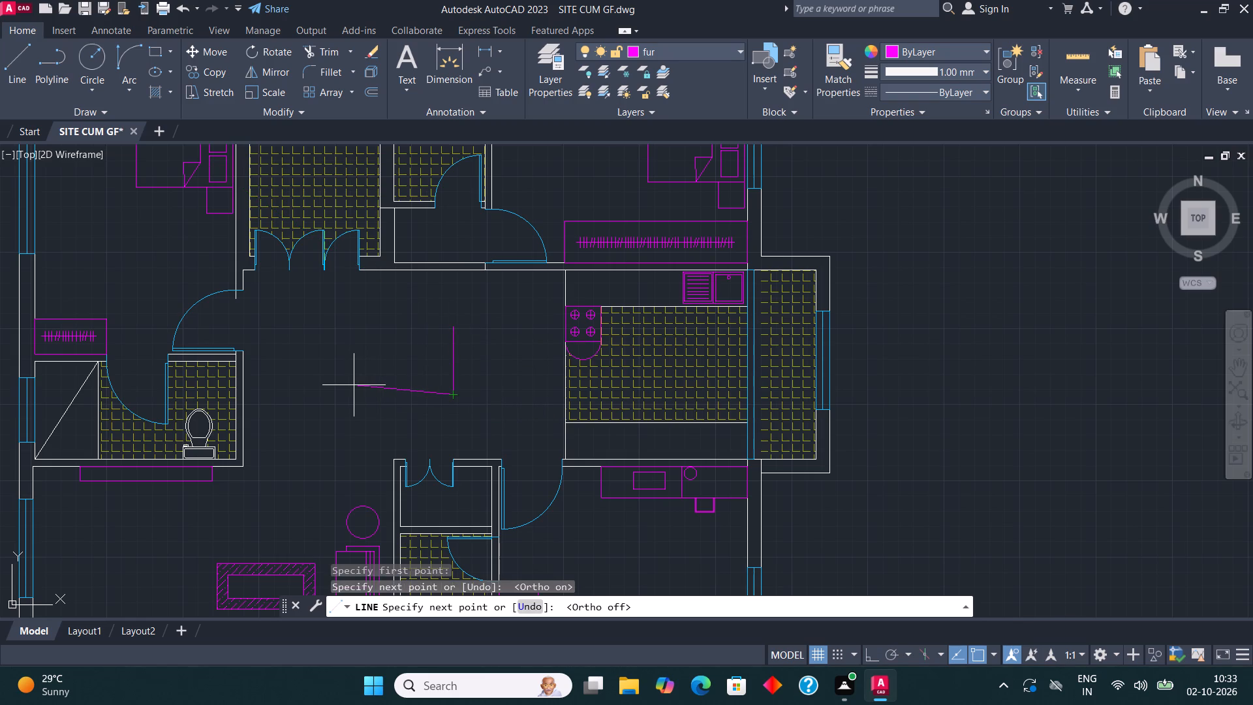
left_click(351, 385)
key("space")
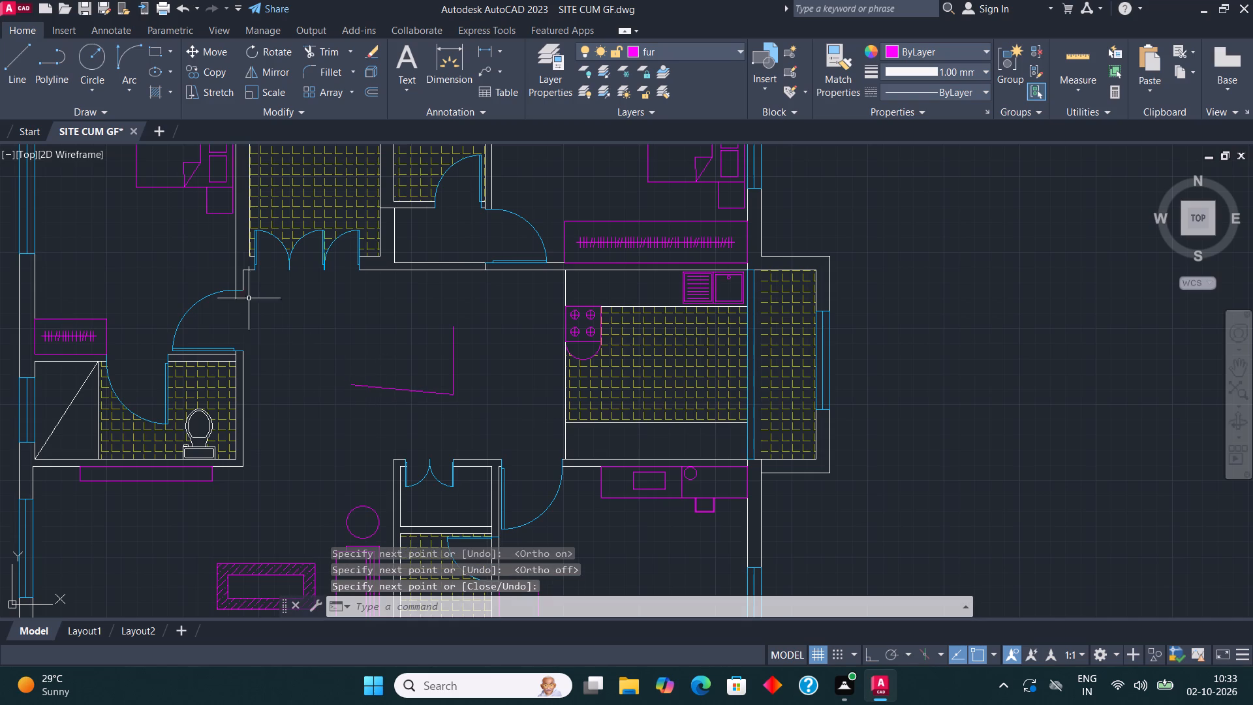
Close the tapered table outline with a short vertical west side and a sloping north side meeting the east line.
left_click(3, 54)
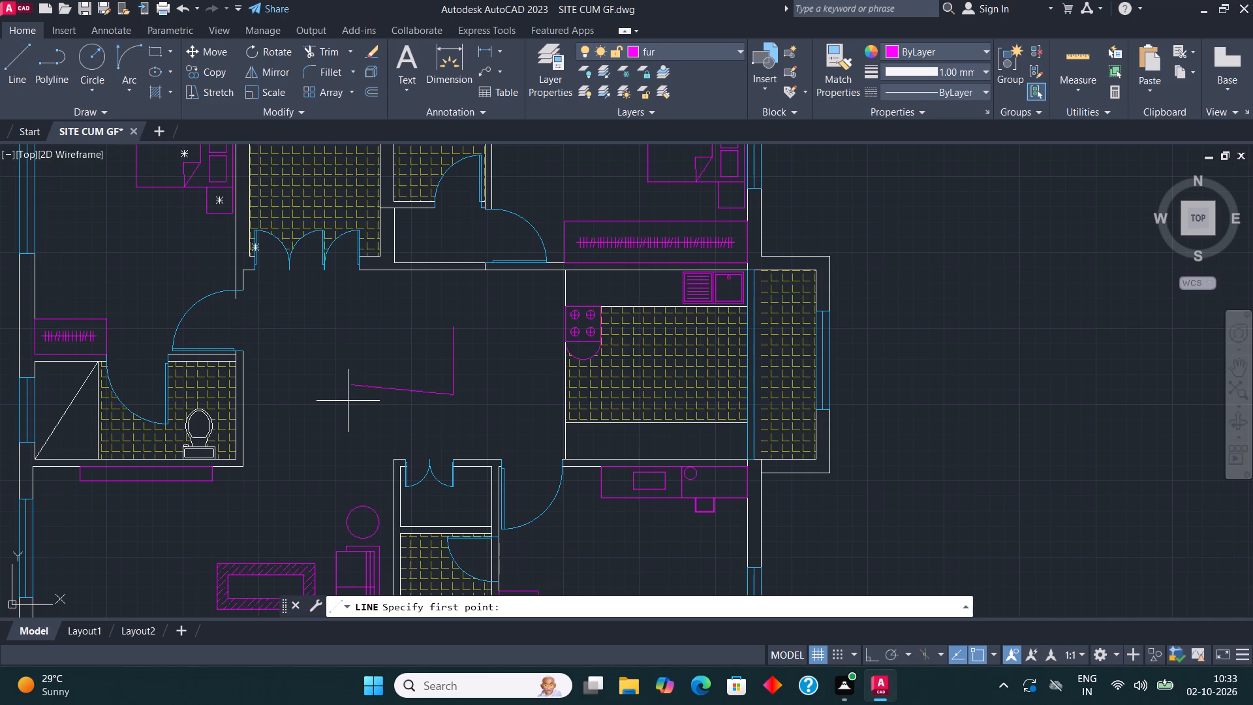
left_click(353, 387)
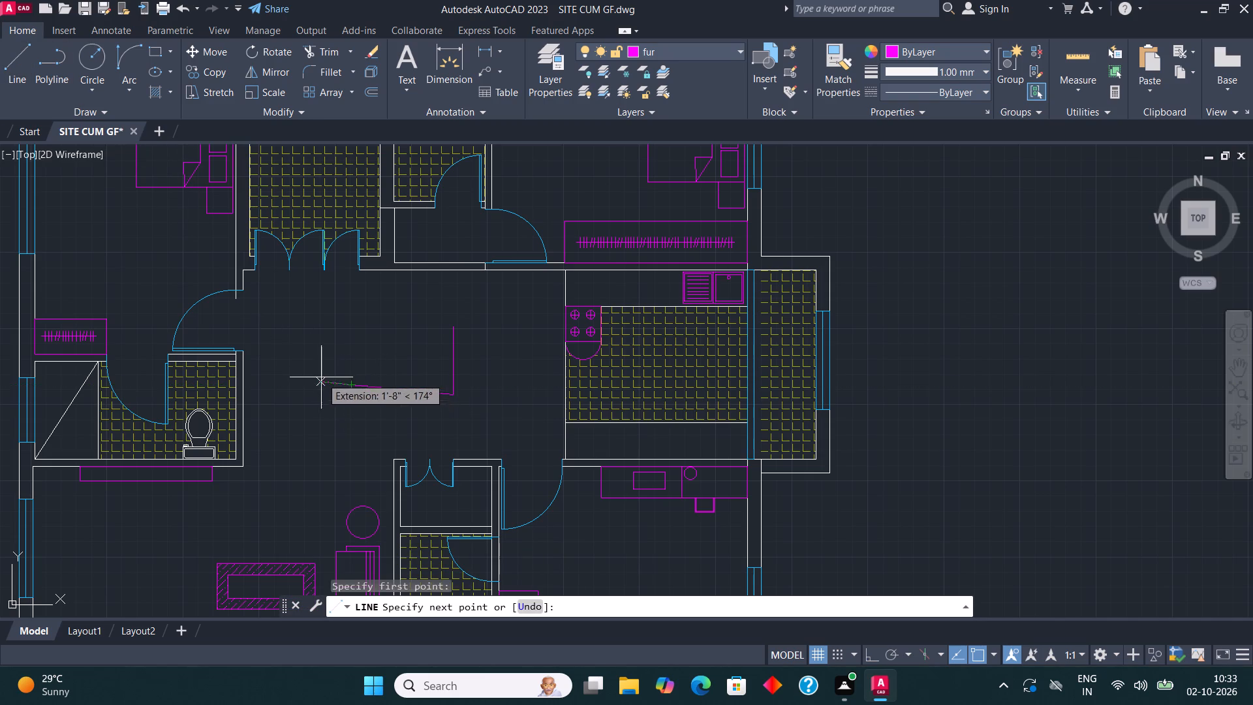
scroll(321, 377, "up", 1)
left_click(337, 386)
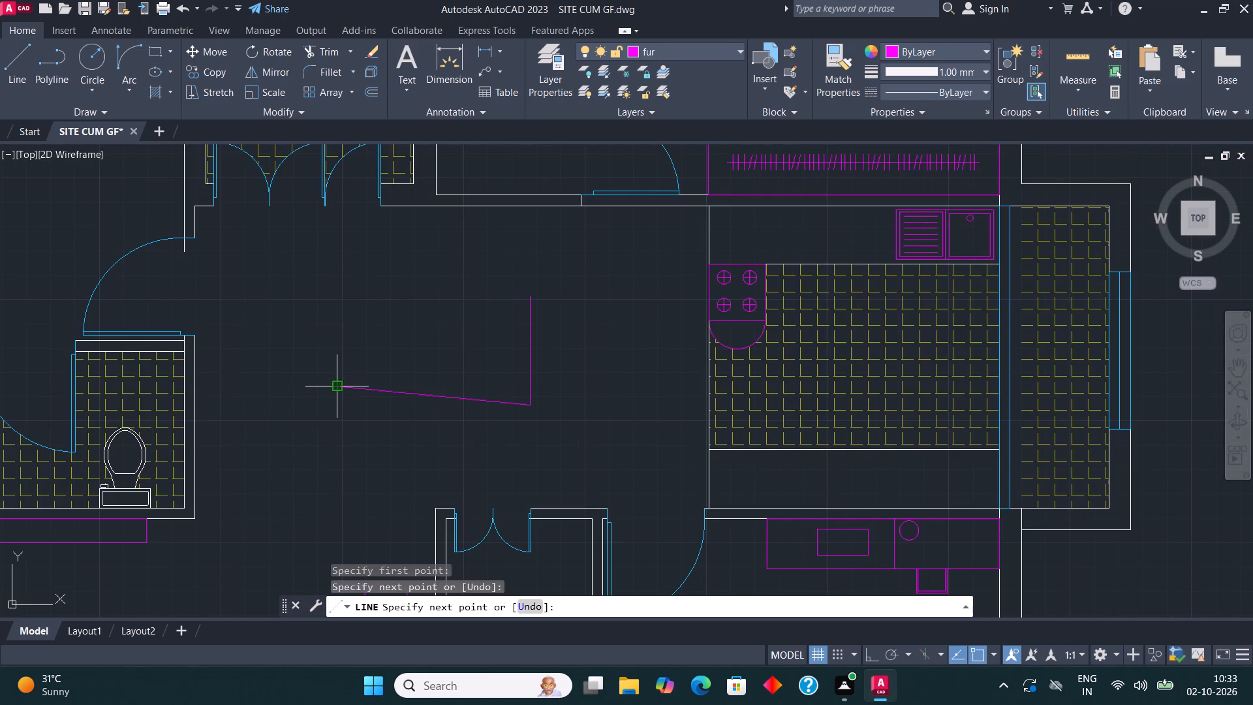
left_click(336, 328)
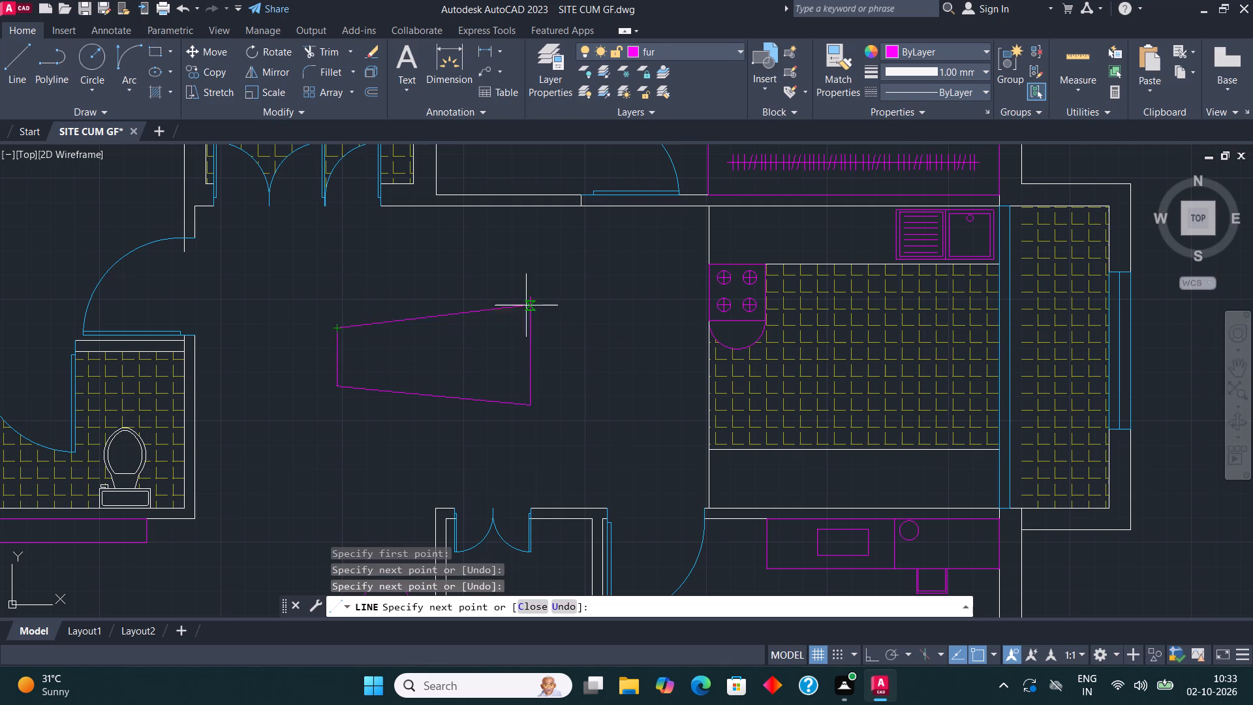
left_click(529, 300)
key("Escape")
Draw a small circle for a seat just north of the tapered table, near its narrow west end.
scroll(439, 306, "down", 1)
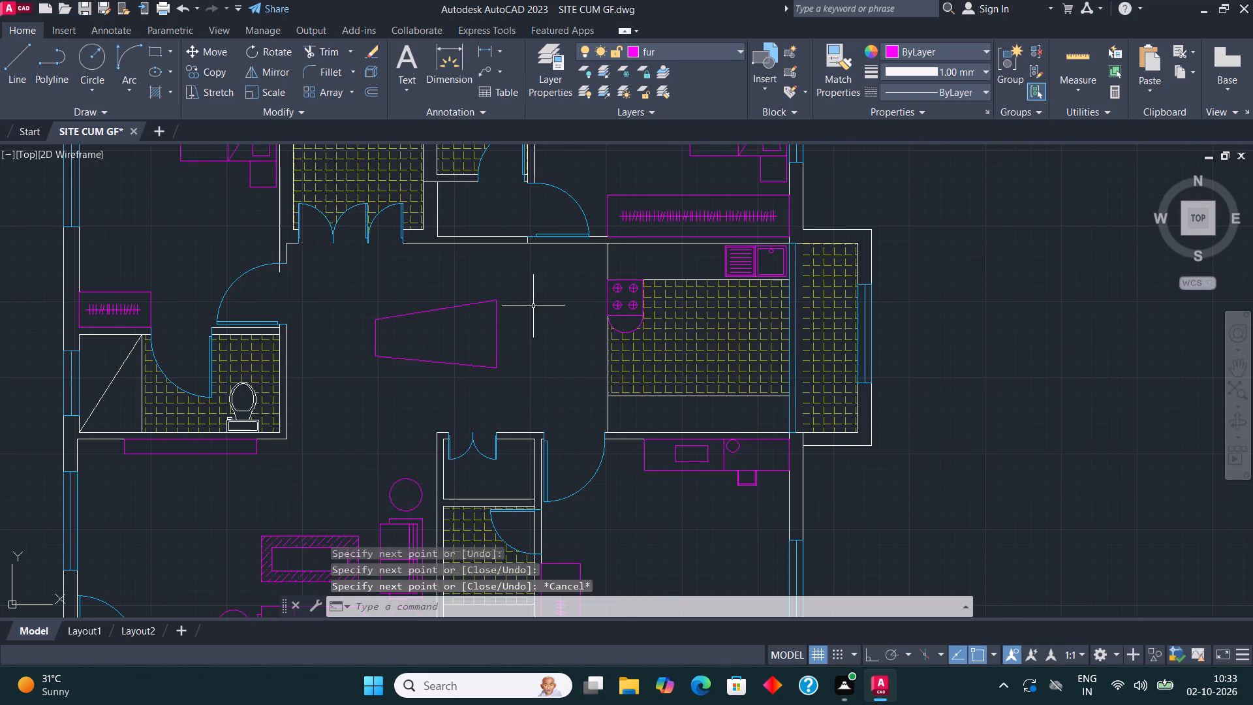
middle_click_drag(533, 306, 513, 325)
scroll(388, 344, "up", 2)
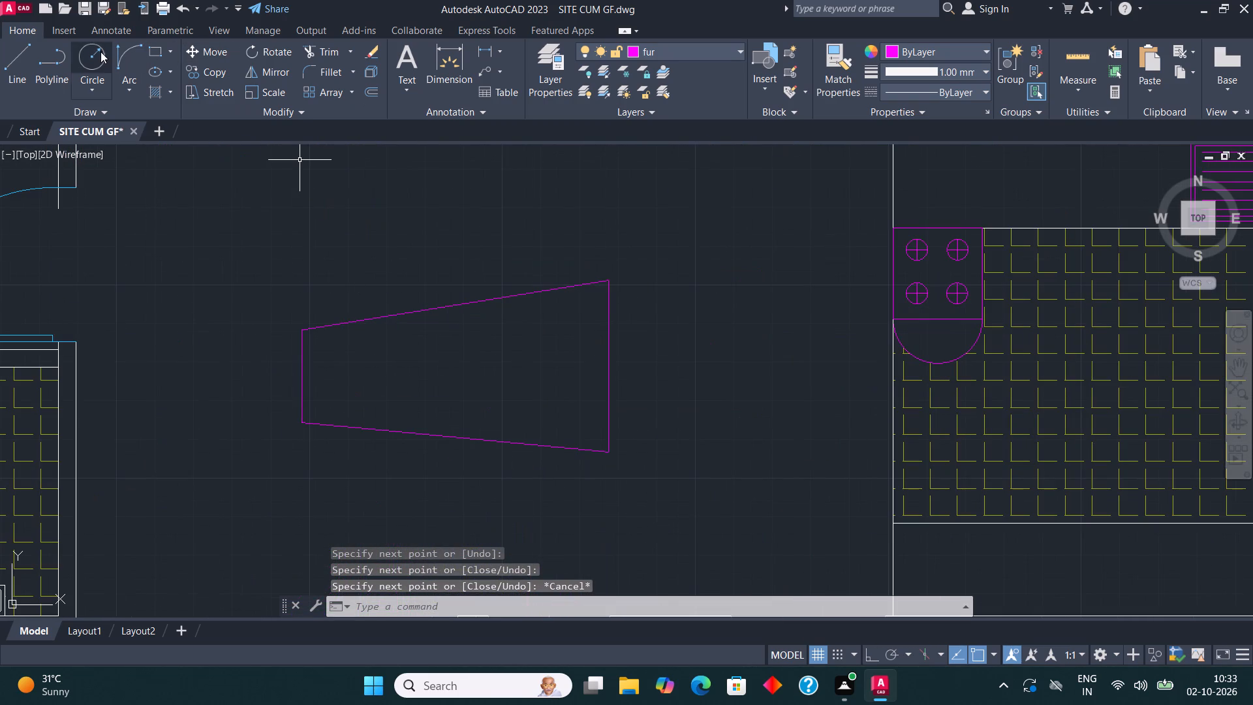
left_click(101, 51)
scroll(338, 251, "up", 1)
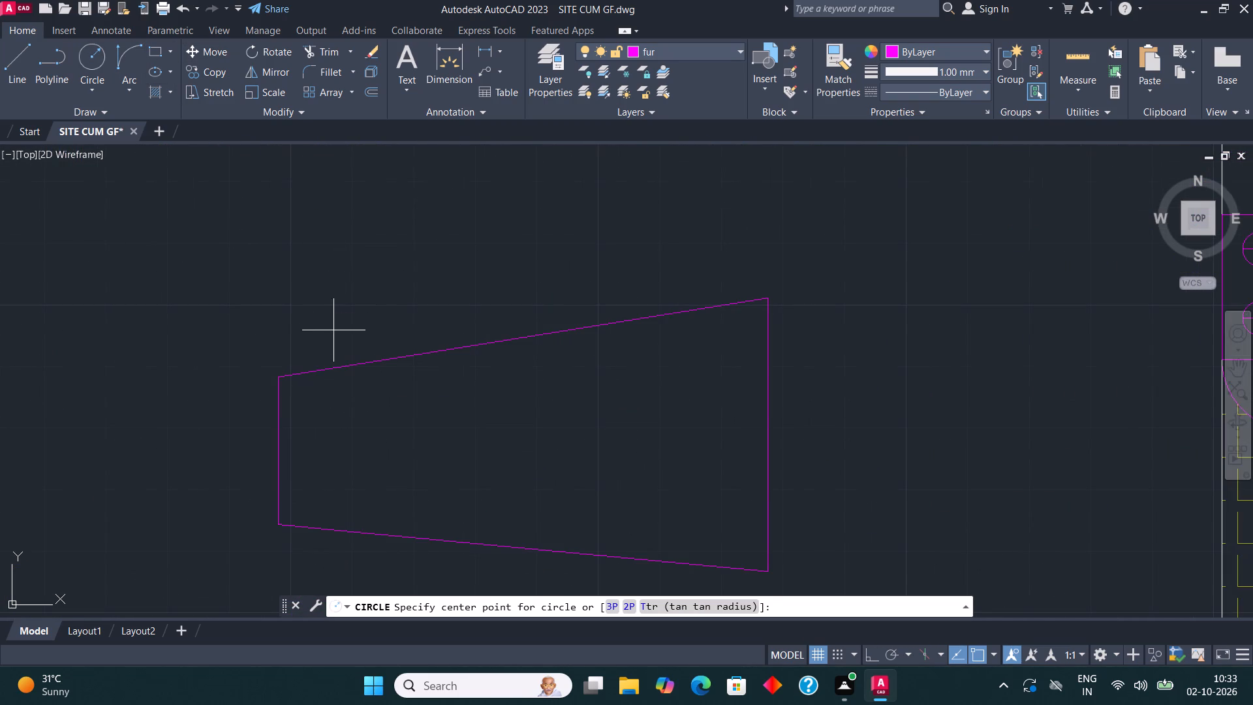
left_click(337, 317)
left_click(370, 332)
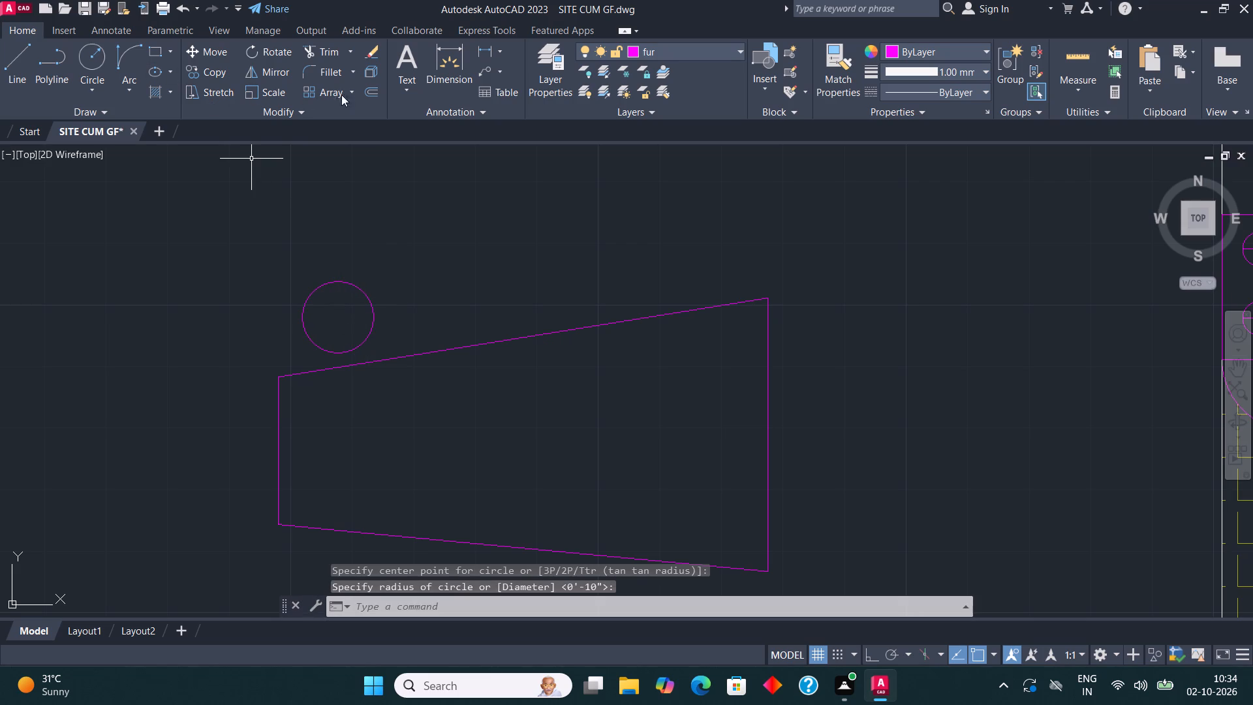
Offset the seat circle outward by 1".
left_click(368, 93)
left_click(320, 280)
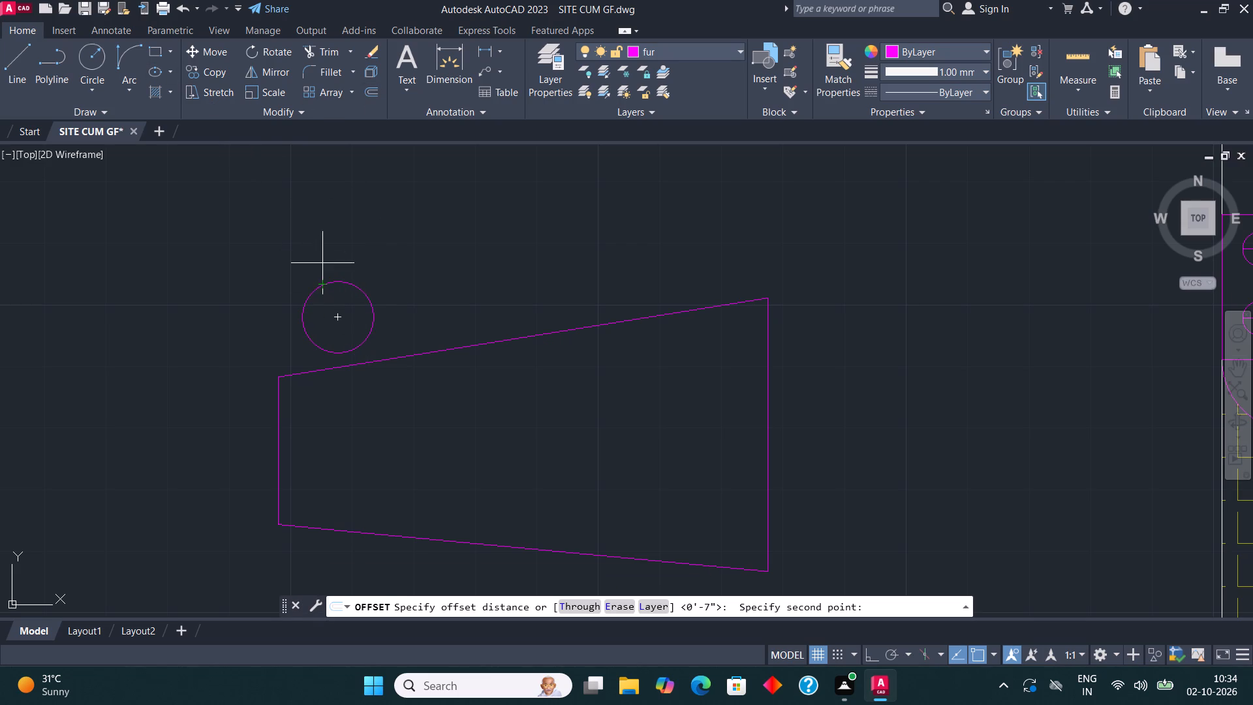
type("1\"")
key("Return")
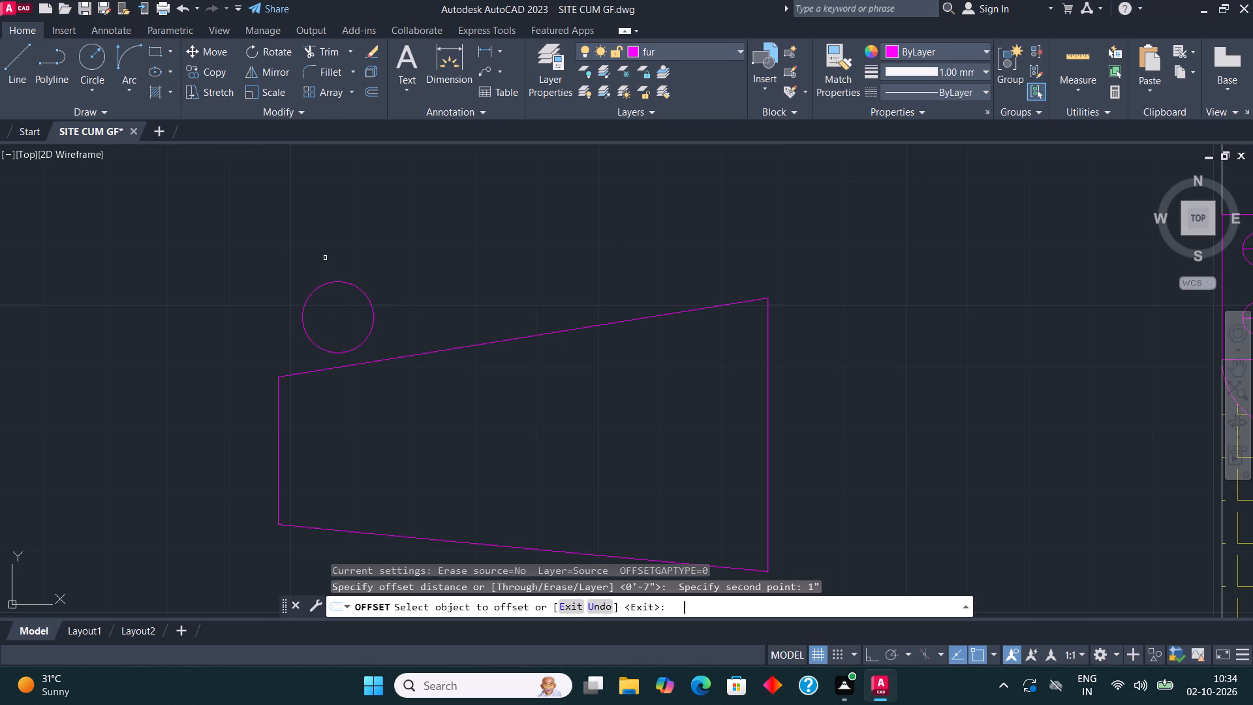
left_click(346, 282)
left_click(346, 258)
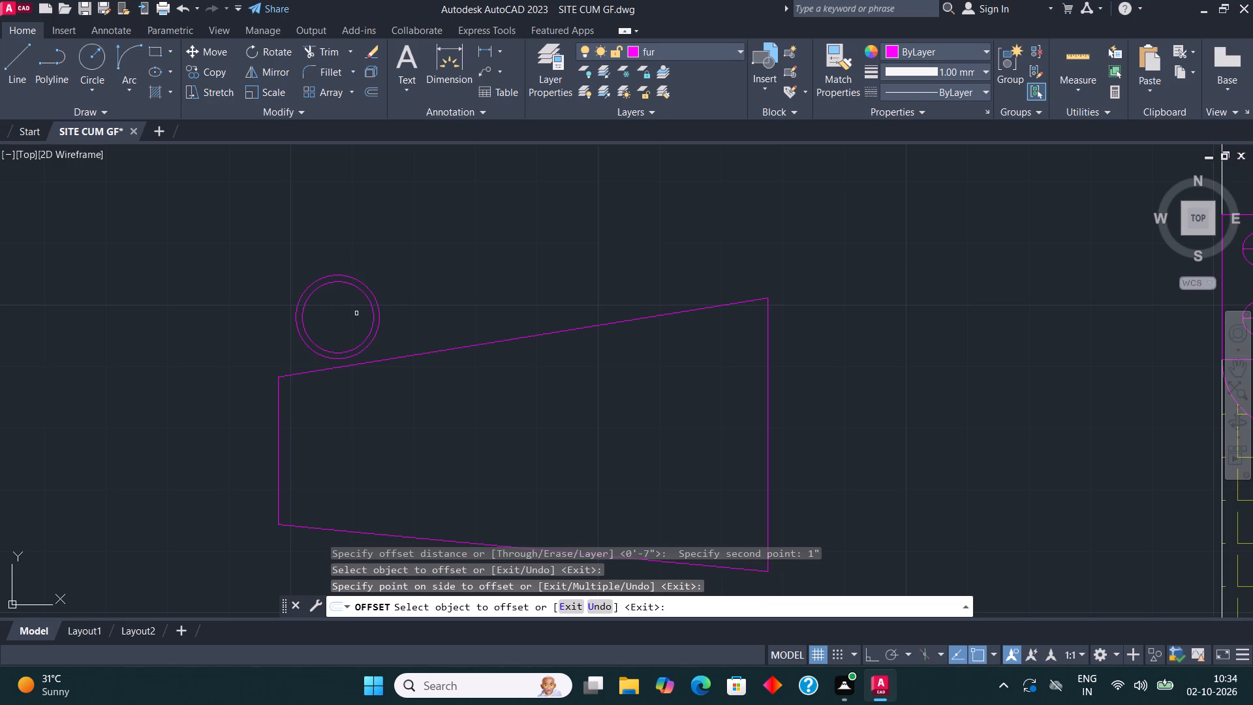
scroll(357, 311, "up", 2)
key("Escape")
Draw two short lines joining the inner and outer seat circles, one on the southwest side and one on the east side.
left_click(18, 63)
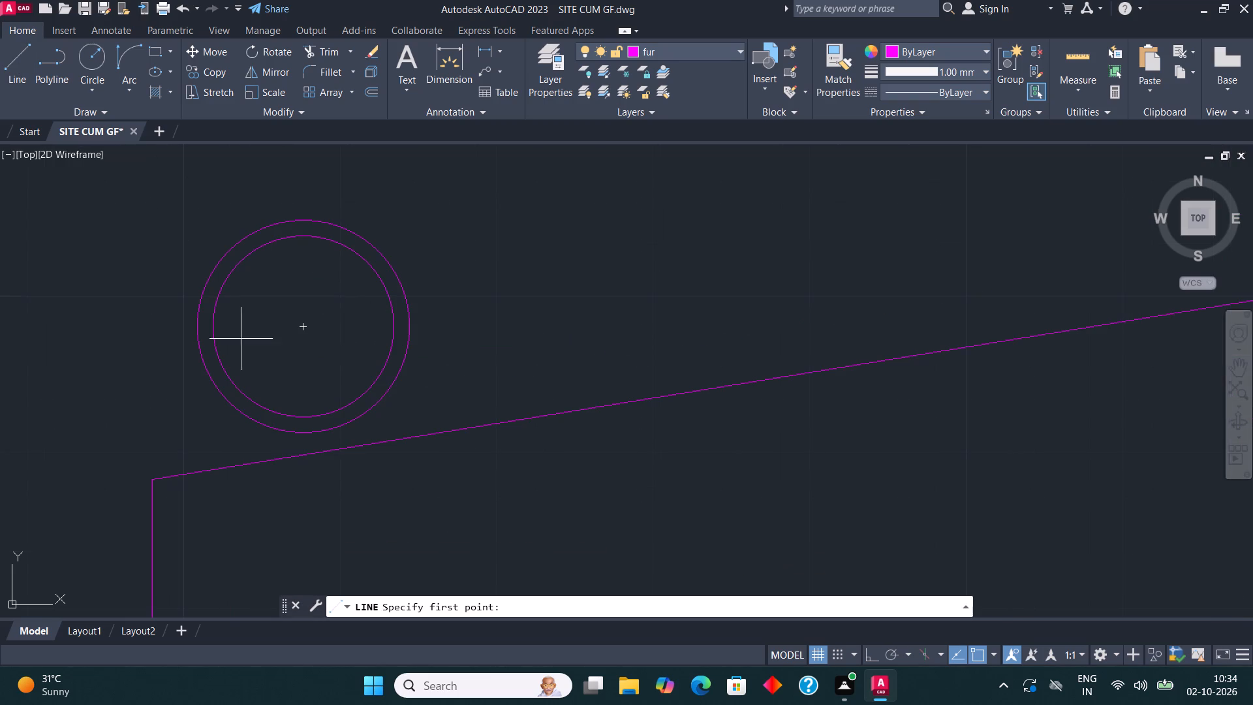
left_click(214, 386)
left_click(232, 383)
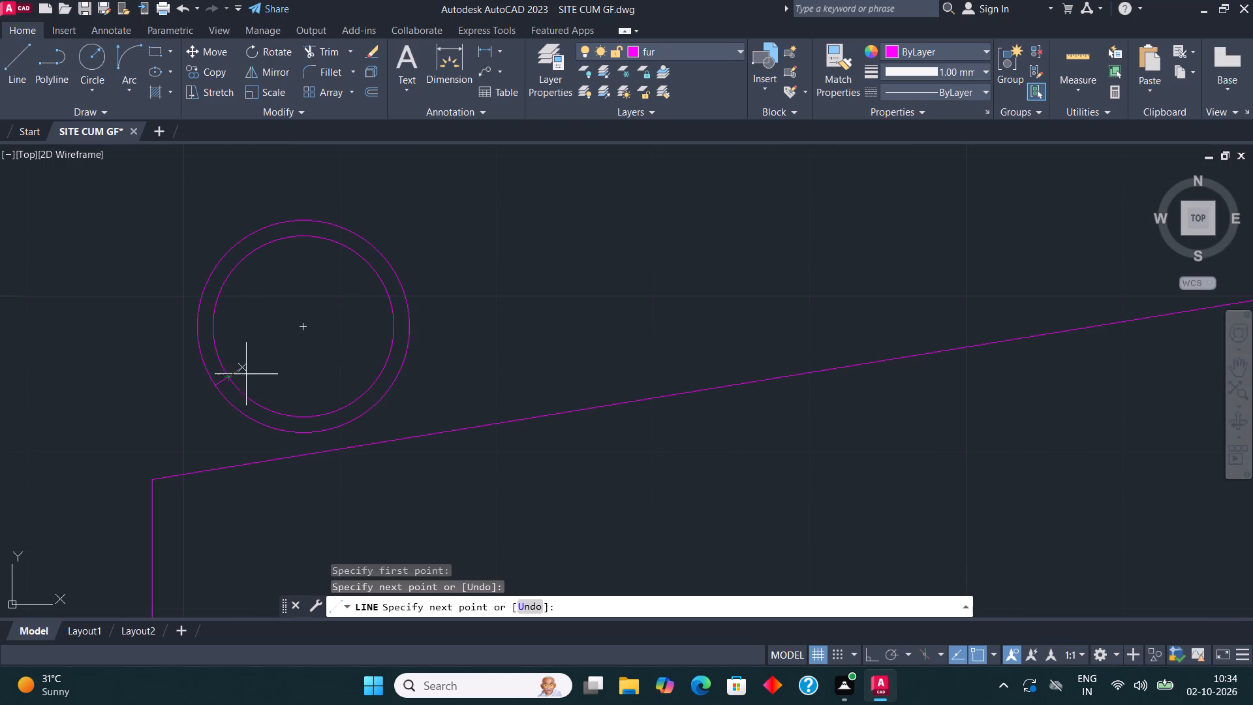
key("Escape")
left_click(20, 67)
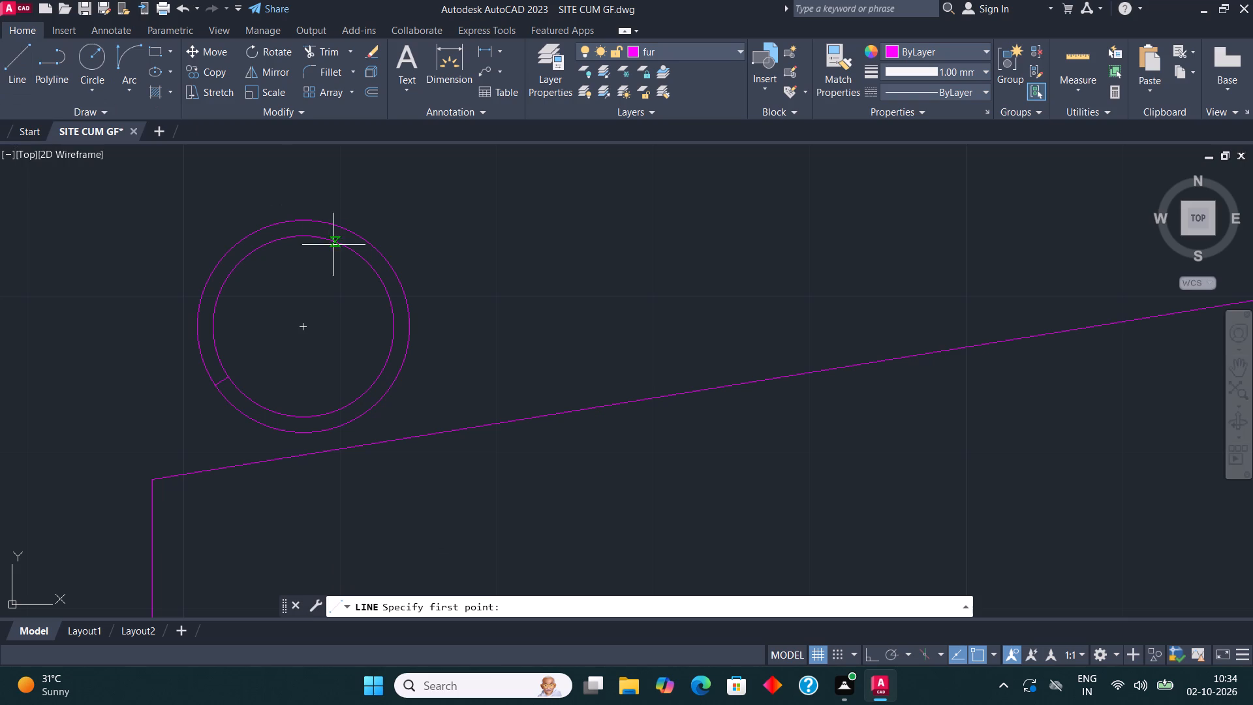
left_click(392, 346)
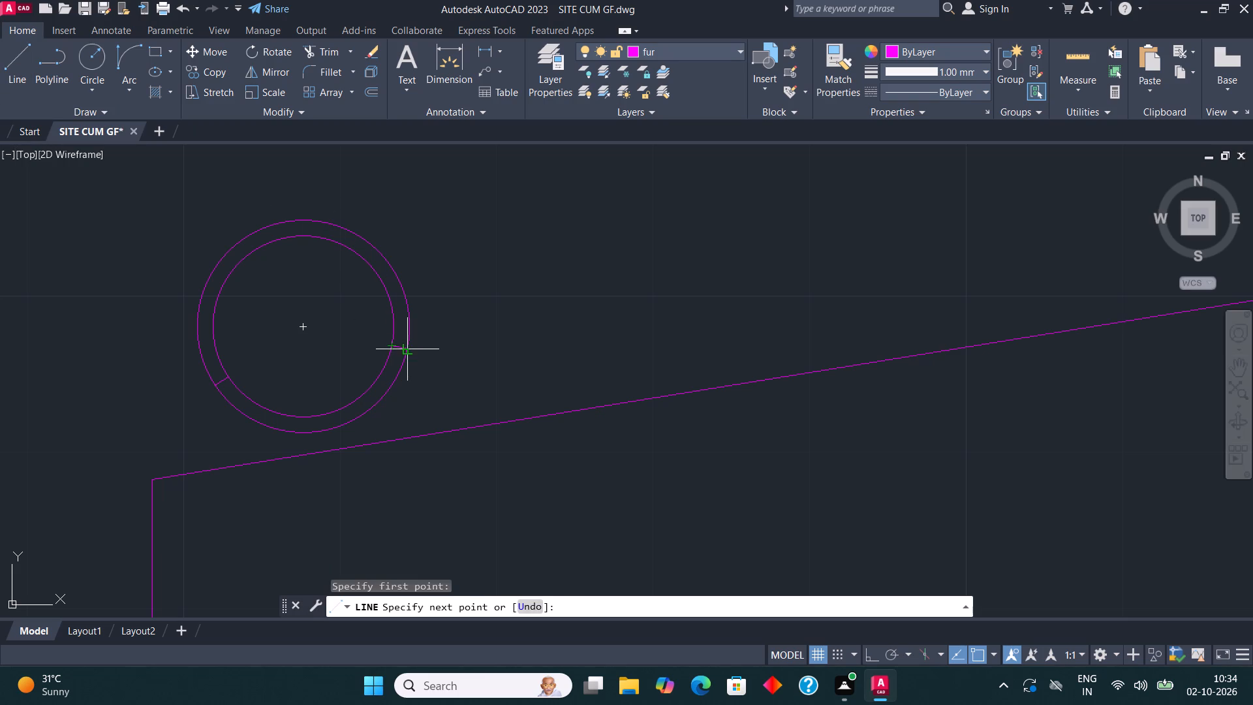
left_click(405, 351)
key("Escape")
Trim away the outer seat circle's table-facing arc between the two short lines, leaving a curved backrest.
left_click(331, 58)
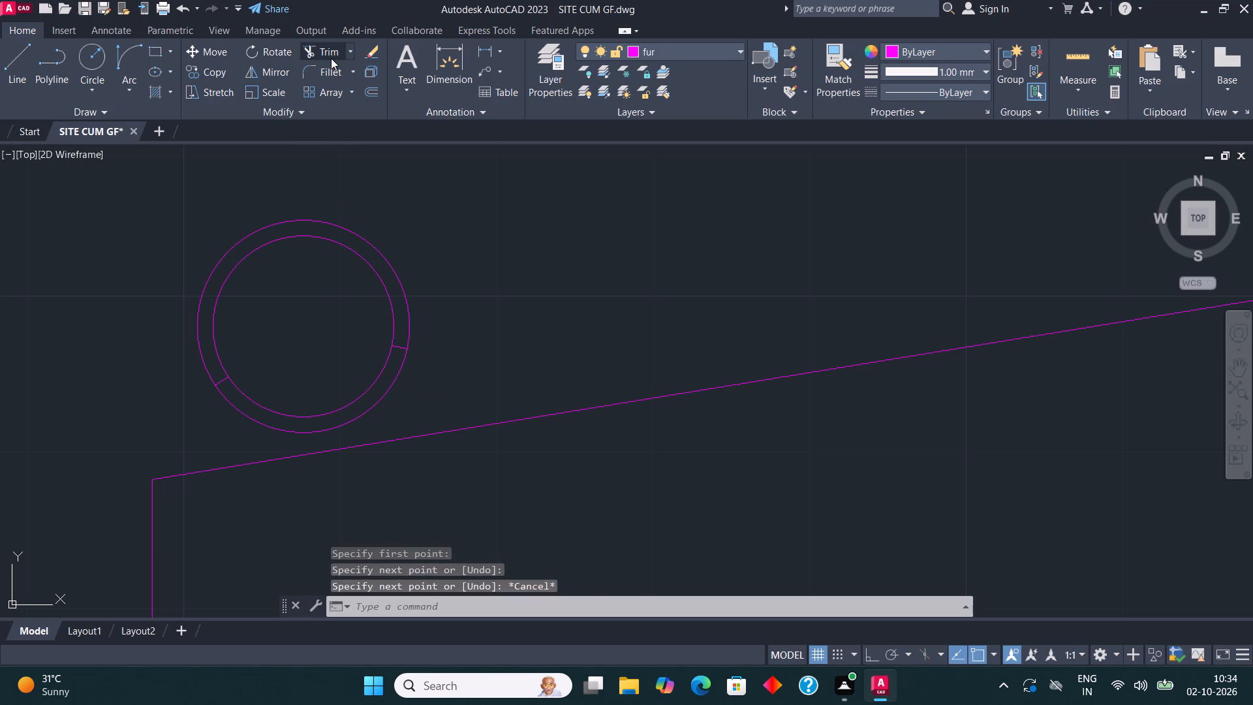
left_click(355, 422)
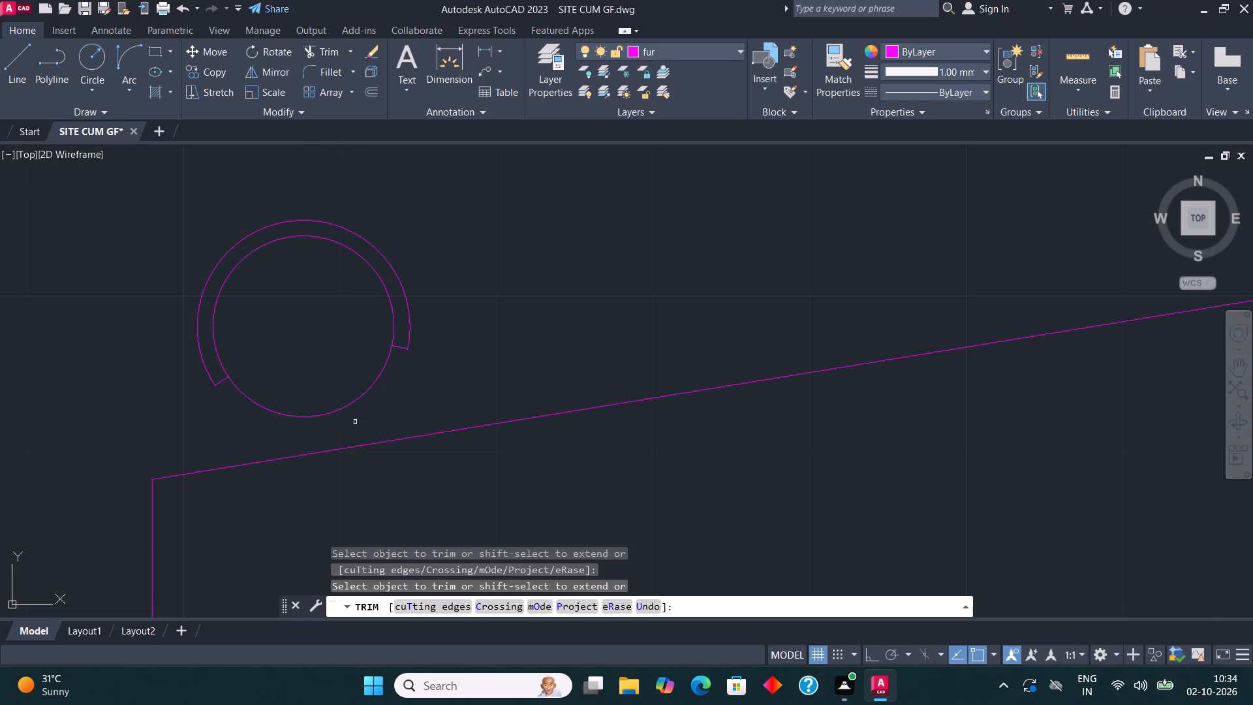
scroll(439, 422, "down", 3)
middle_click_drag(525, 387, 511, 426)
key("Escape")
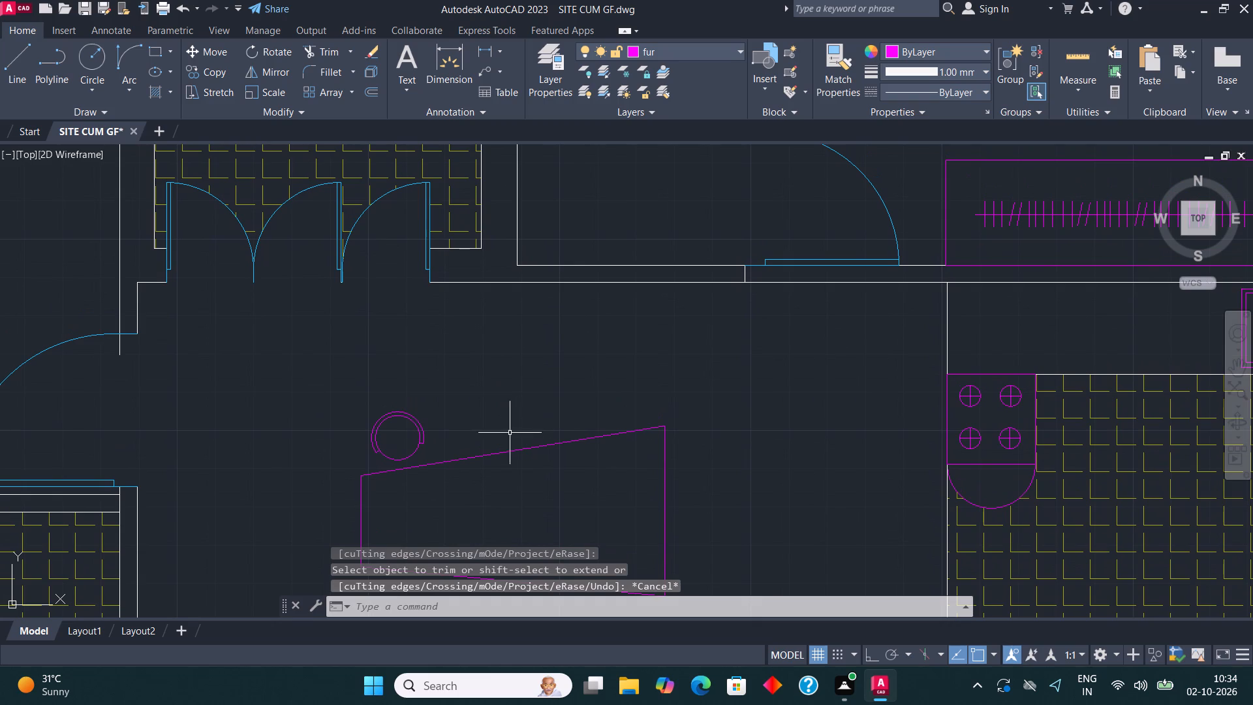
Move the whole seat slightly east along the table's sloping north side.
scroll(408, 447, "up", 2)
left_click_drag(468, 479, 459, 468)
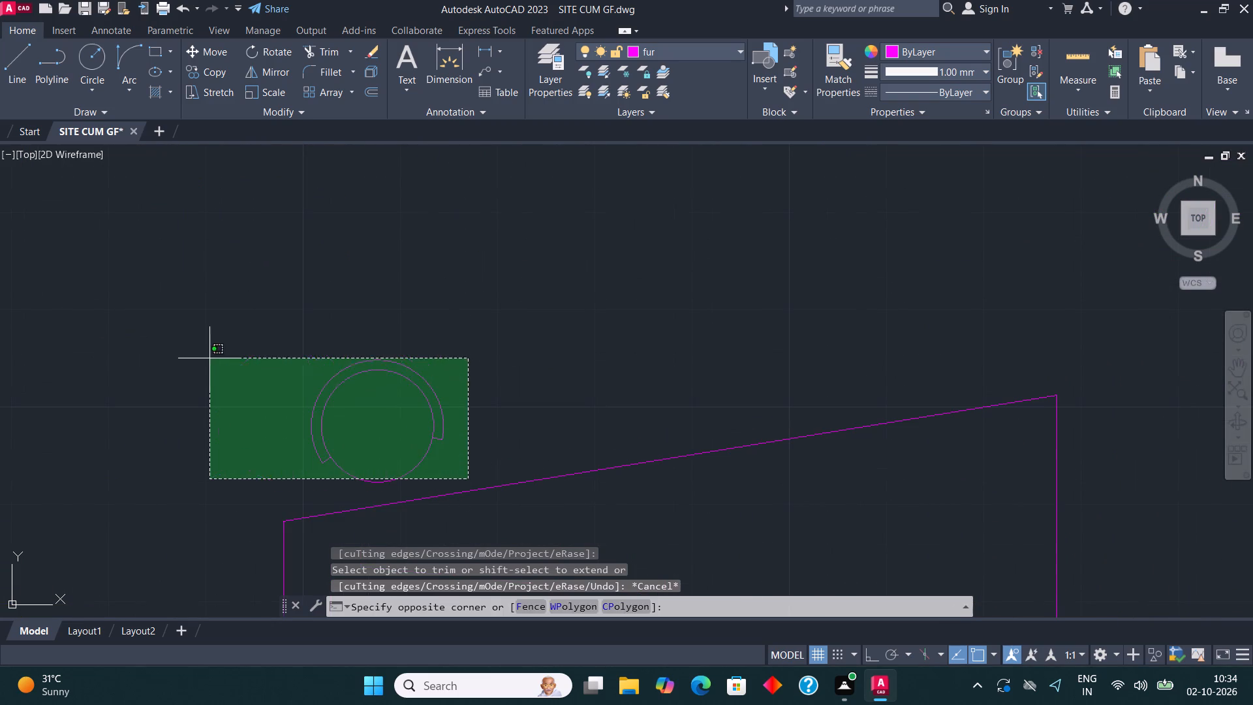
left_click(208, 356)
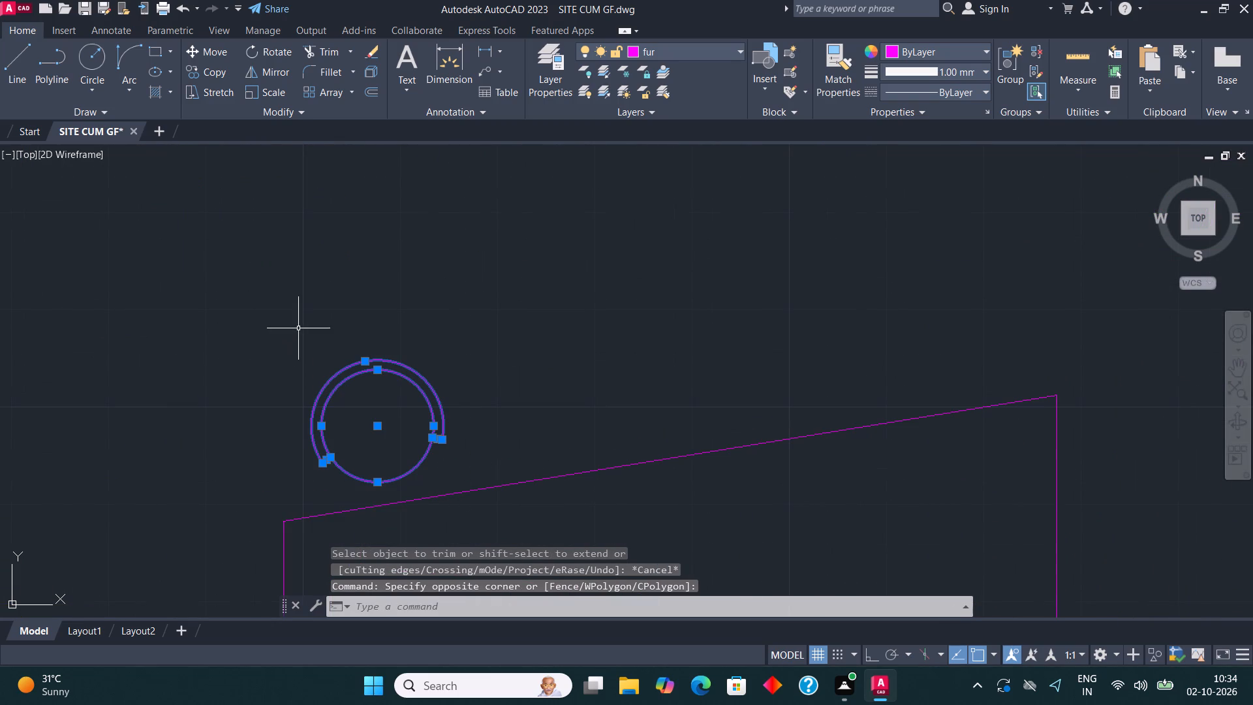
left_click(217, 49)
scroll(365, 319, "down", 1)
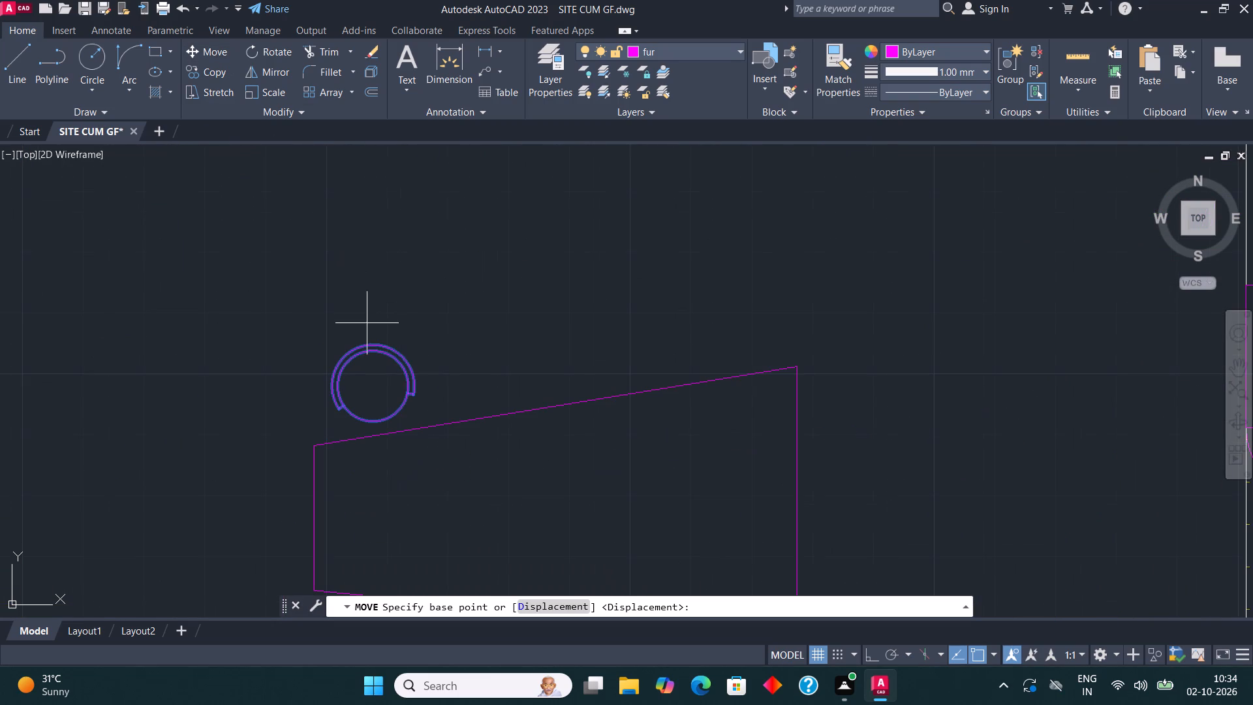
middle_click_drag(441, 416, 371, 403)
left_click(314, 372)
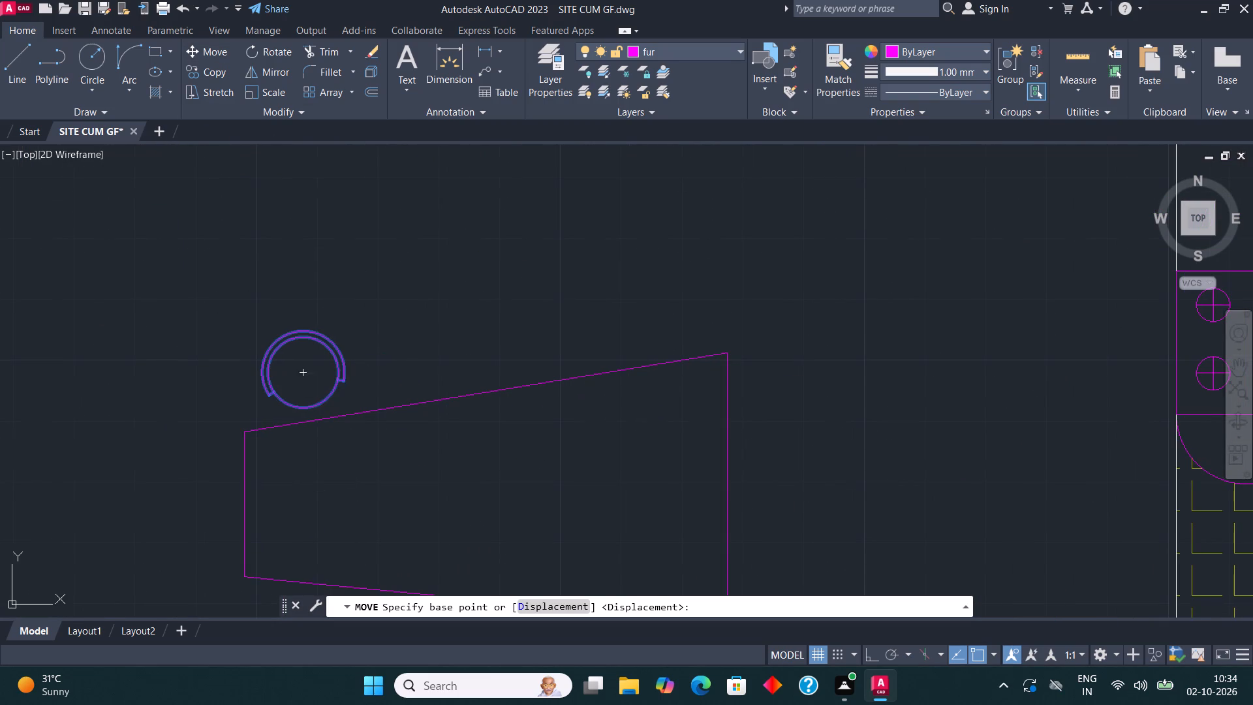
left_click(347, 364)
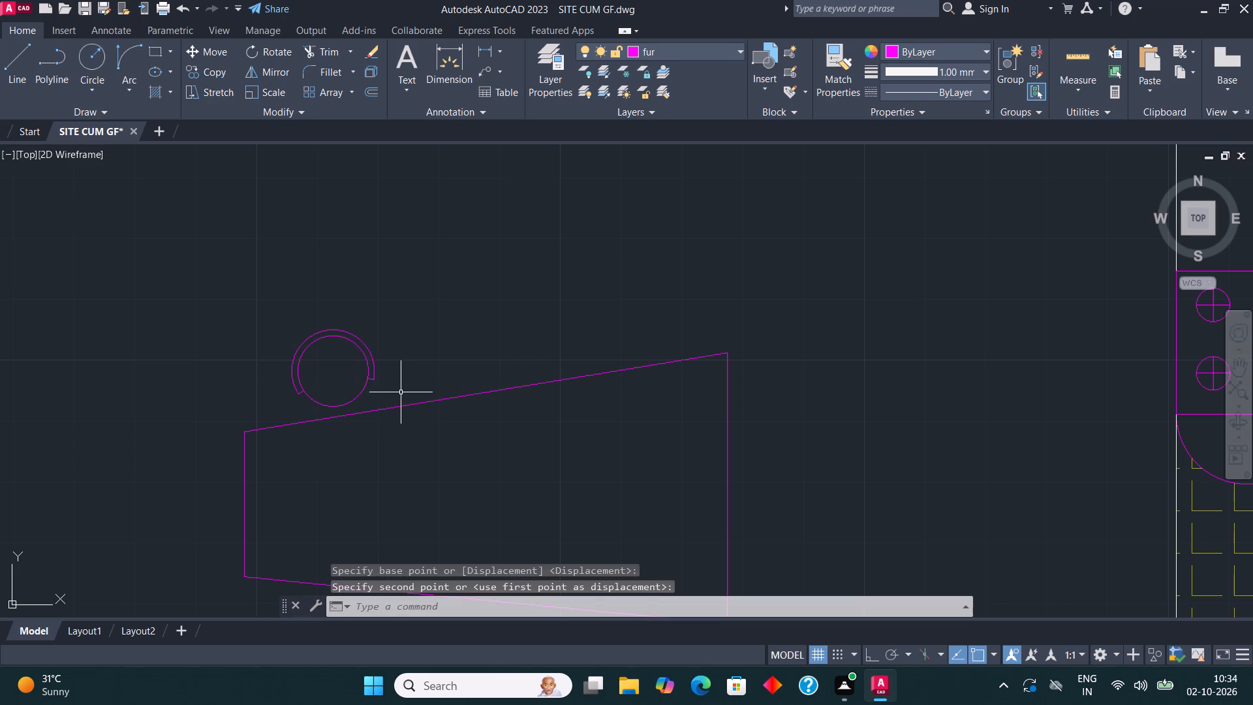
Copy the seat twice along the table's sloping north side, once near the middle and once near the wide east end.
left_click(401, 392)
left_click(248, 317)
left_click(221, 76)
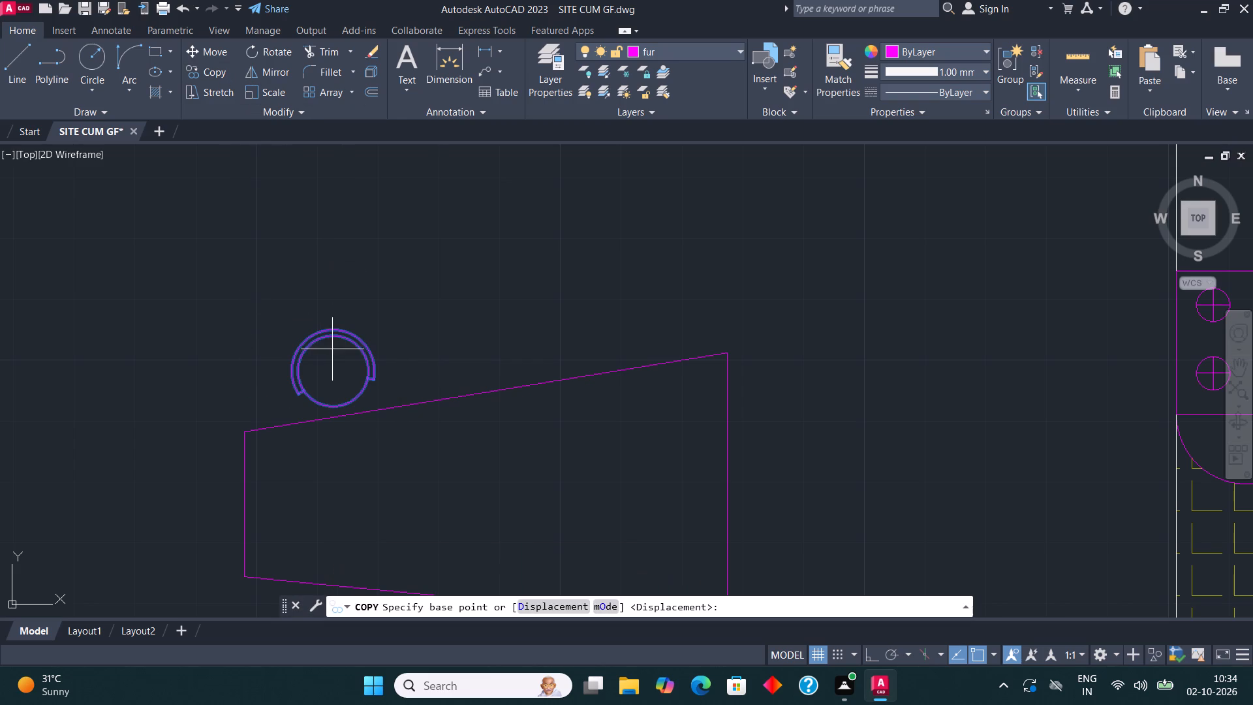
left_click(328, 377)
left_click(471, 351)
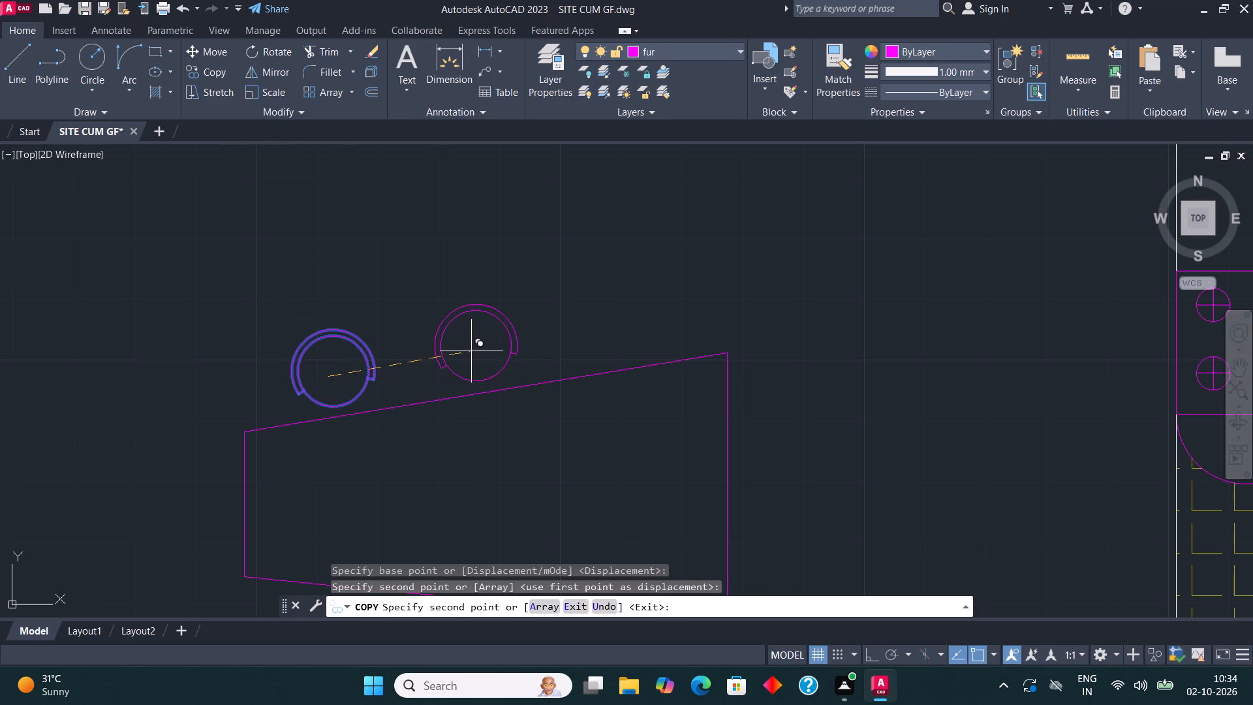
left_click(626, 320)
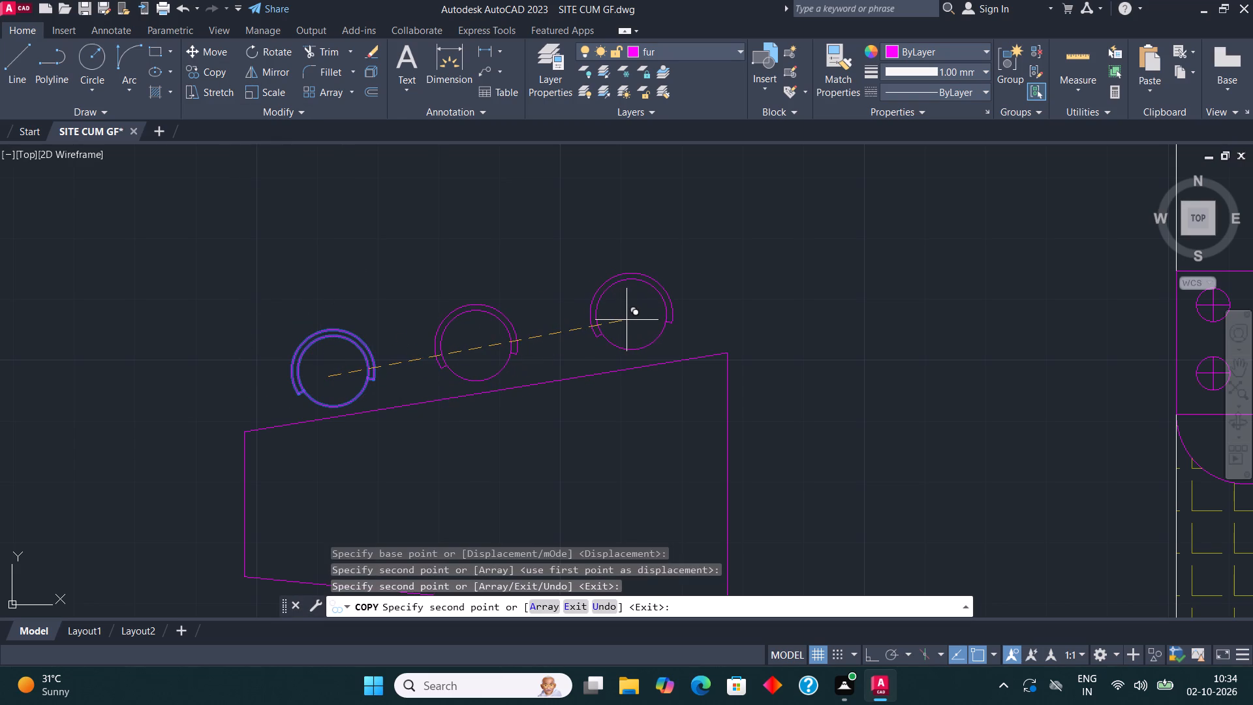
key("Escape")
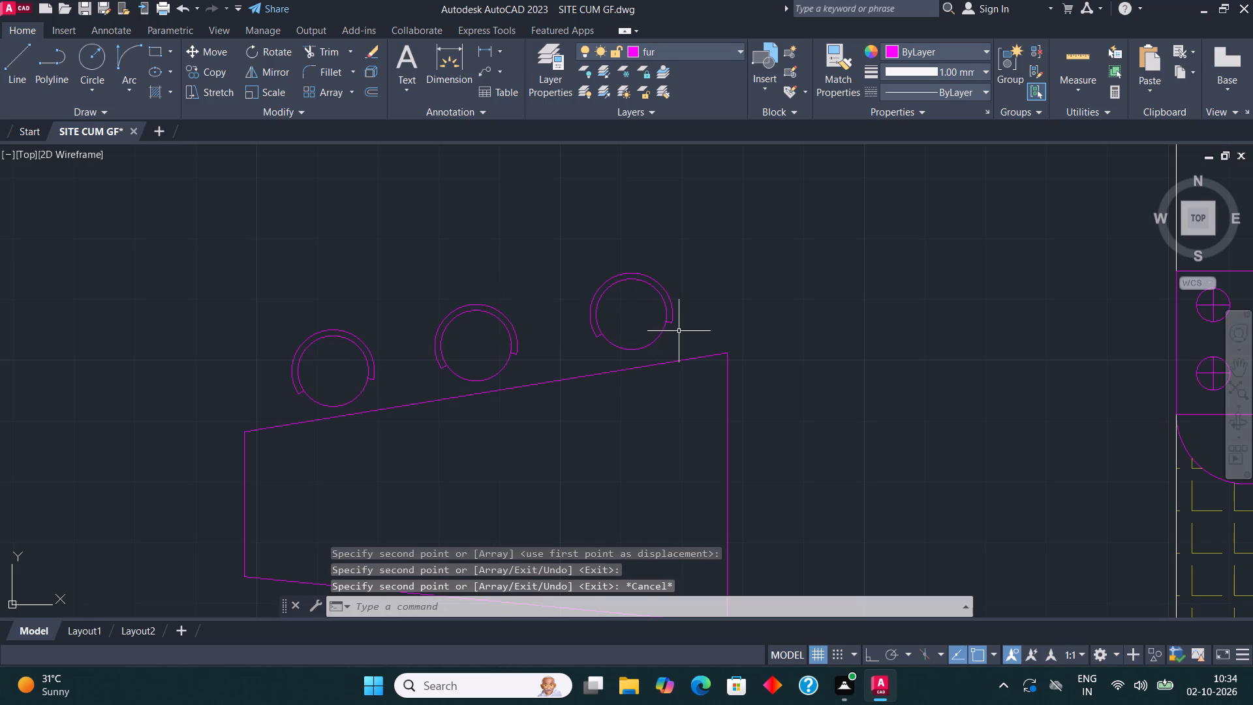
Mirror the three north seats across a horizontal line through the table's middle to its south side, keeping the originals.
left_click_drag(684, 336, 682, 330)
left_click(256, 284)
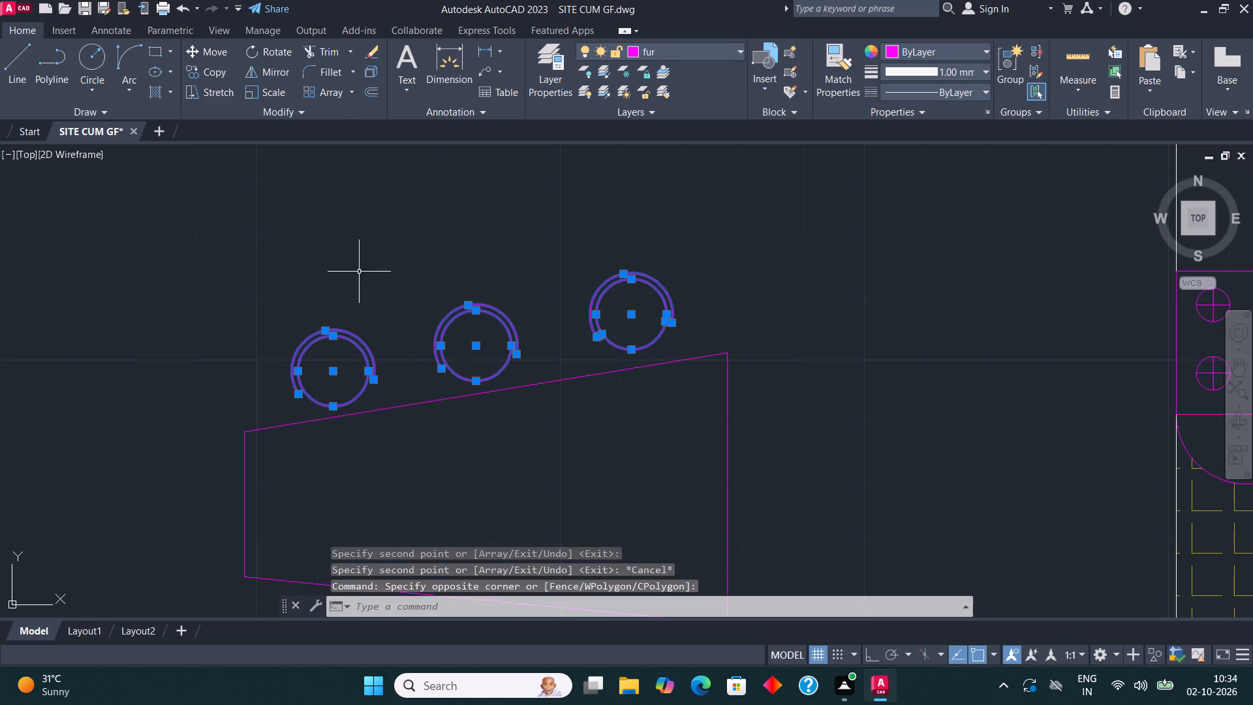
left_click(281, 67)
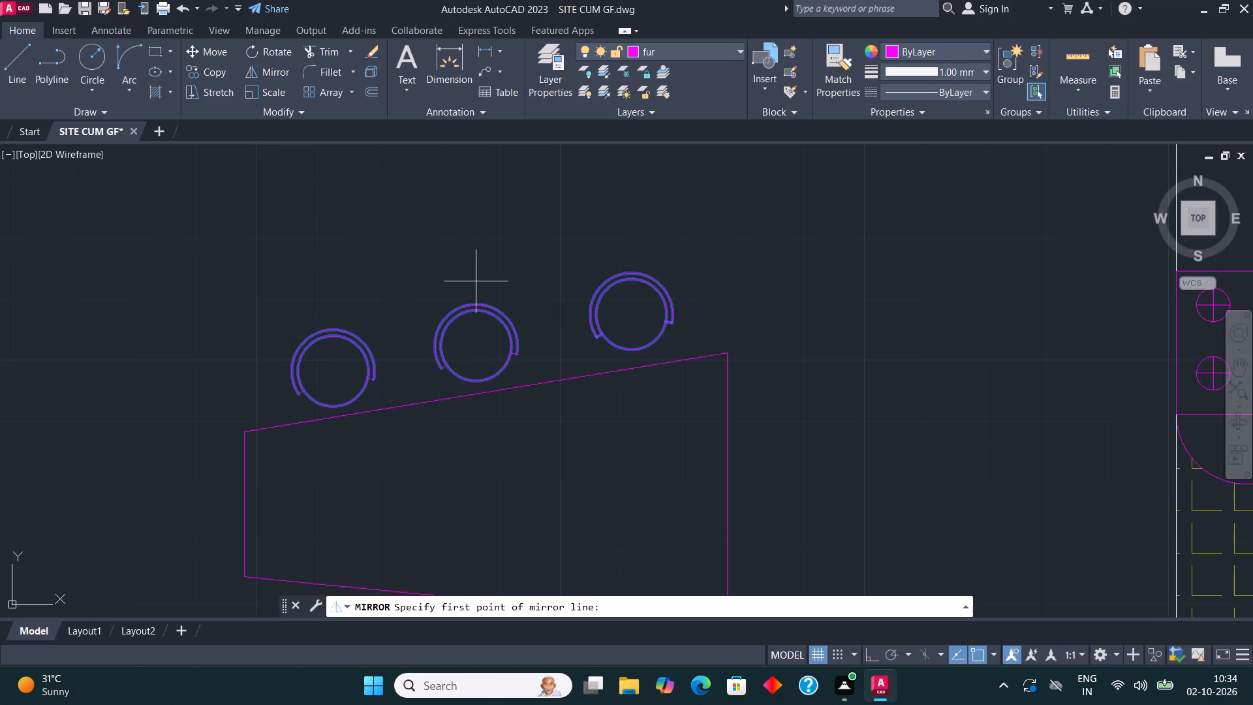
scroll(486, 317, "down", 1)
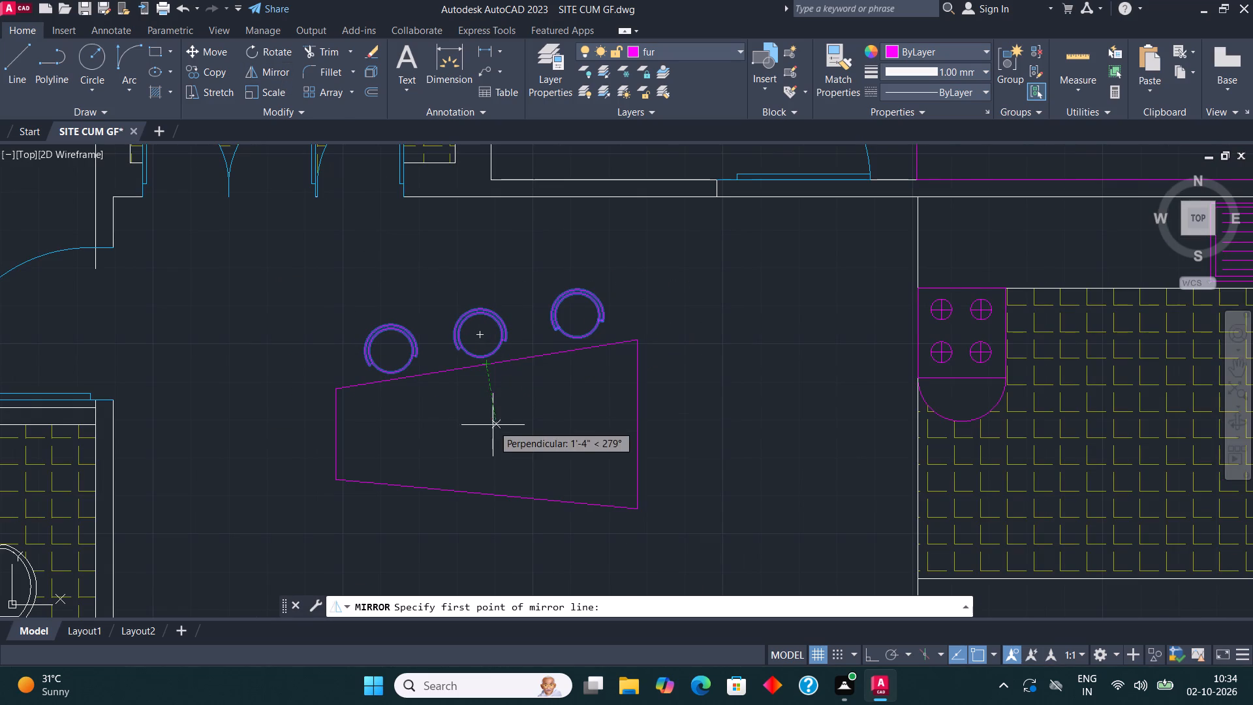
left_click(485, 435)
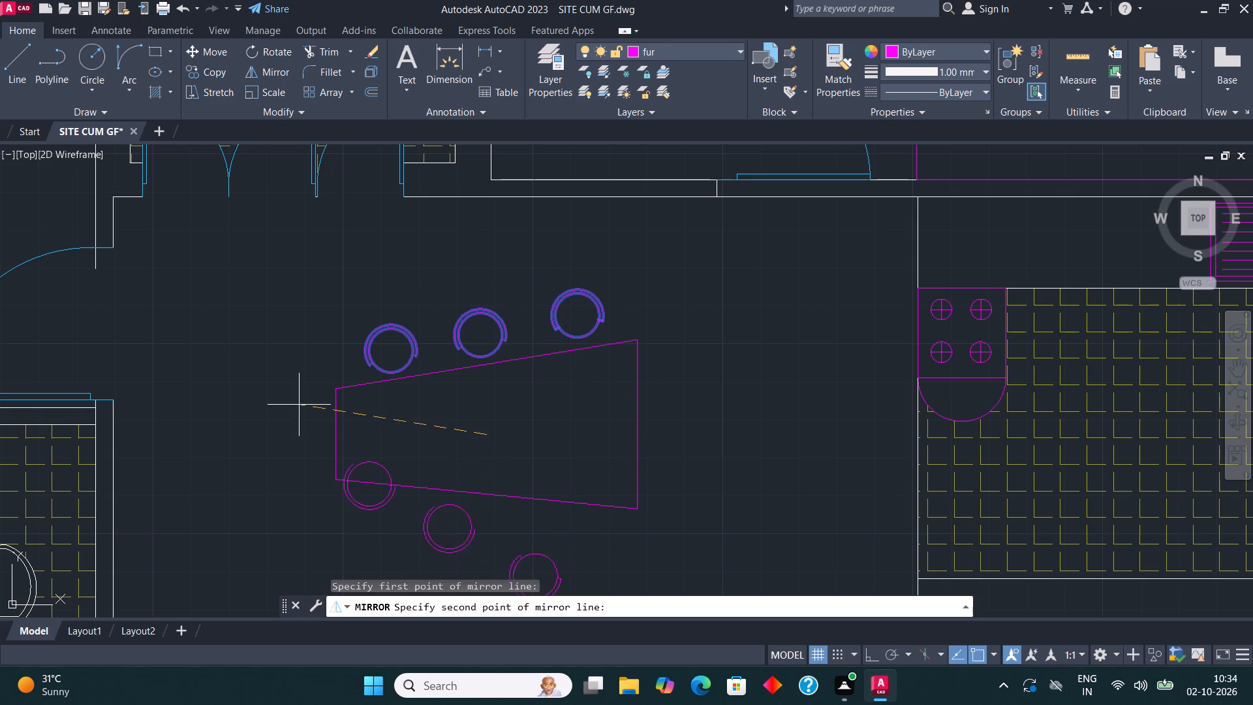
key("F8")
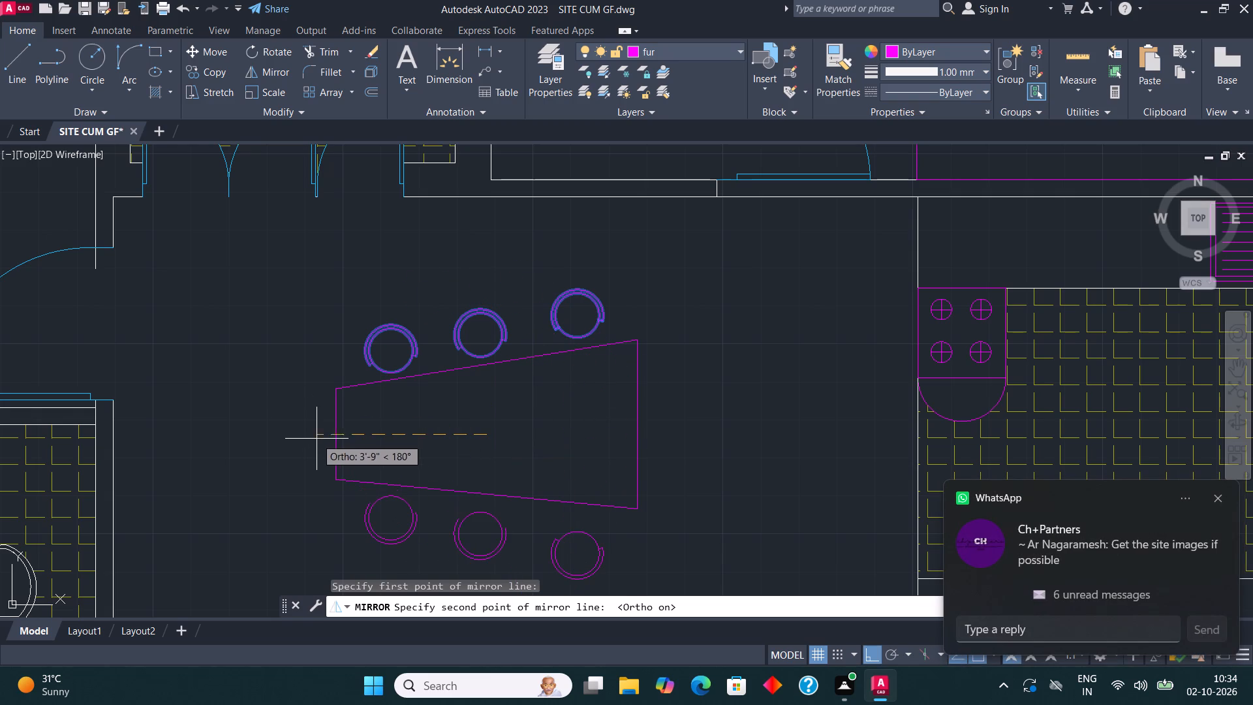
left_click(319, 445)
left_click(562, 604)
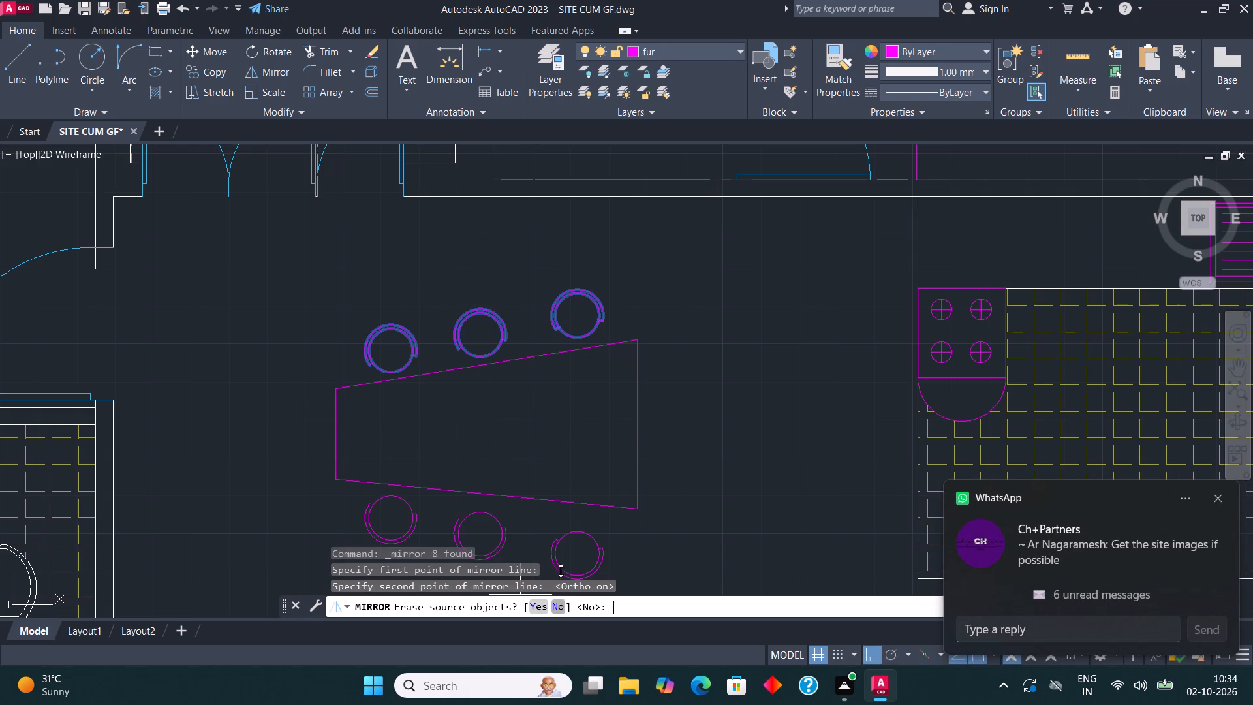
Move the three south seats about 1" north, closer to the table.
scroll(553, 393, "down", 1)
scroll(558, 530, "up", 1)
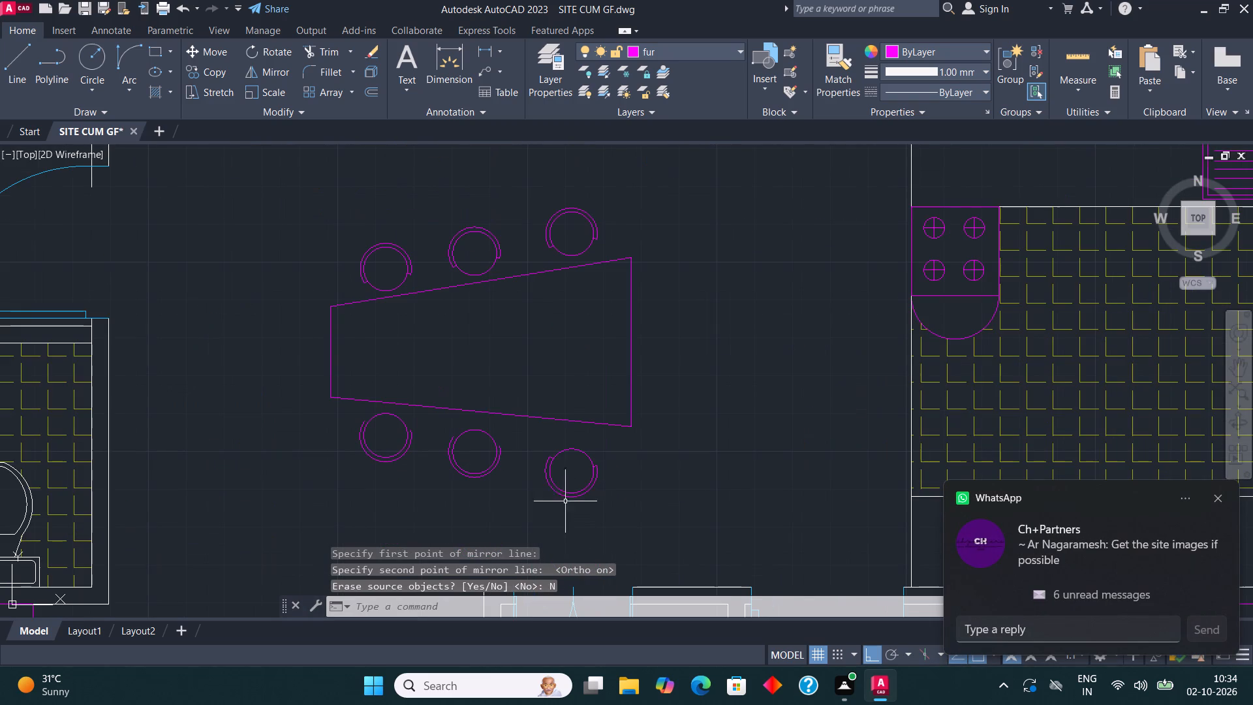
left_click_drag(615, 497, 605, 488)
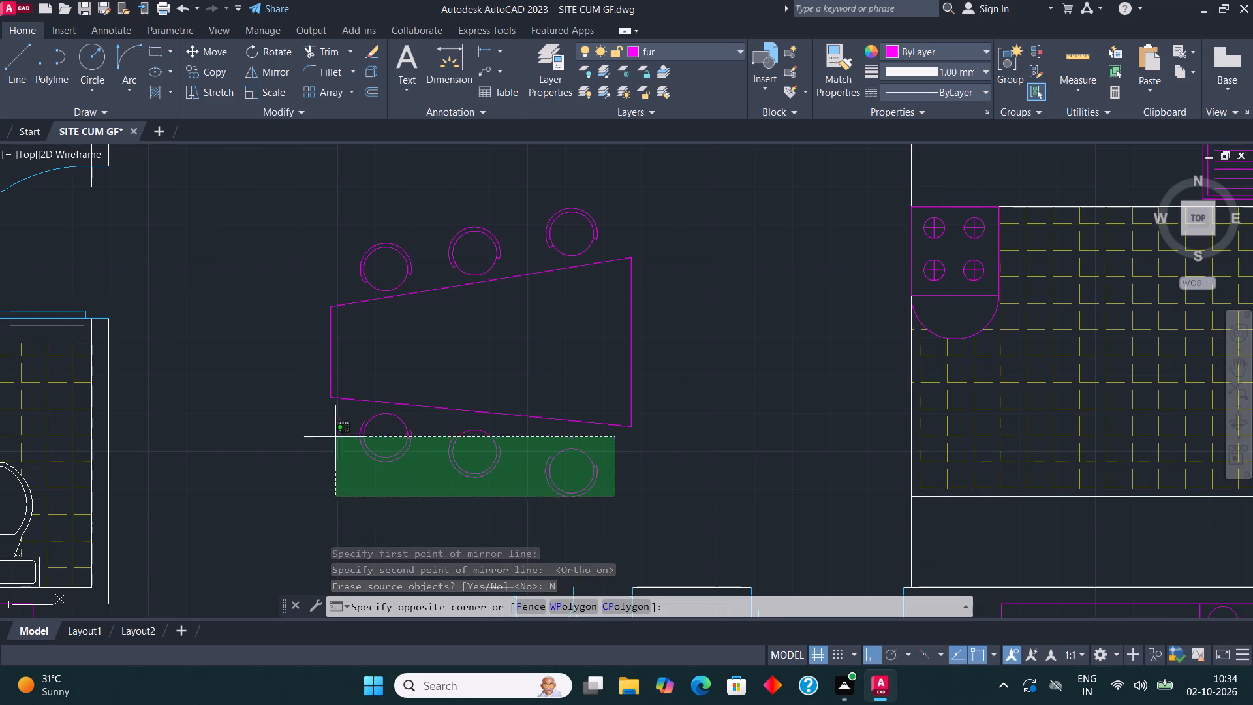
left_click(370, 428)
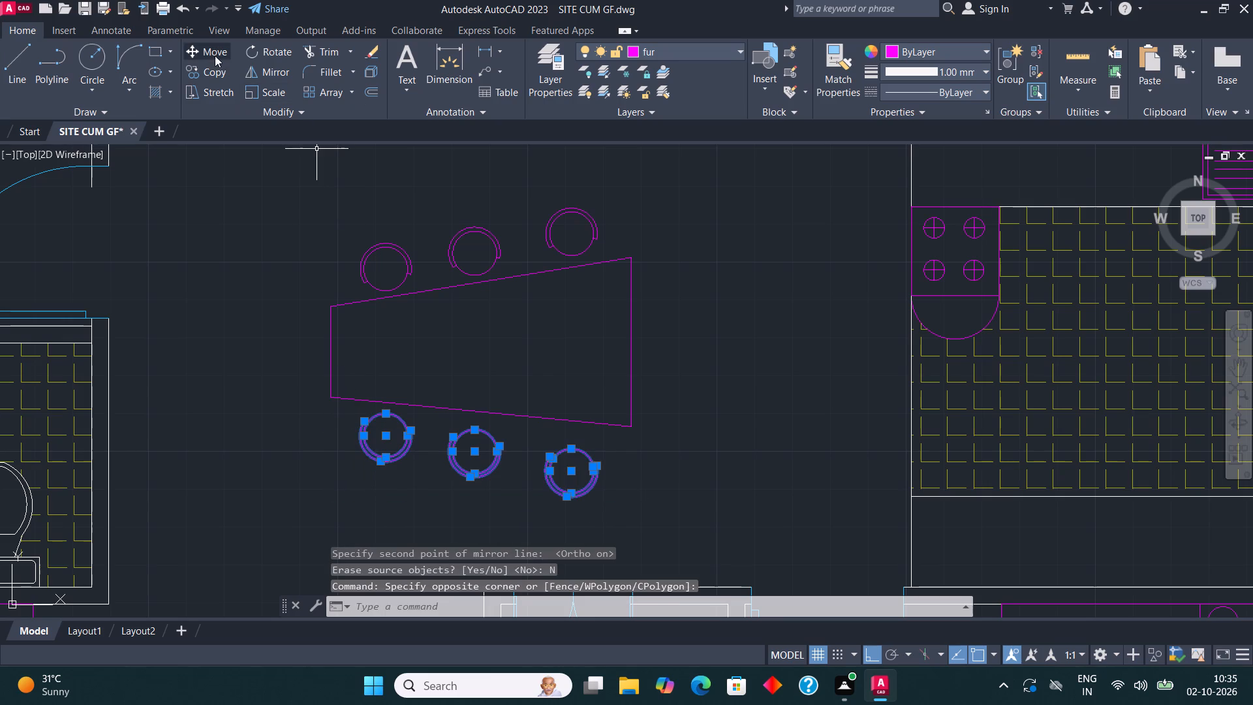
left_click(215, 55)
left_click(479, 448)
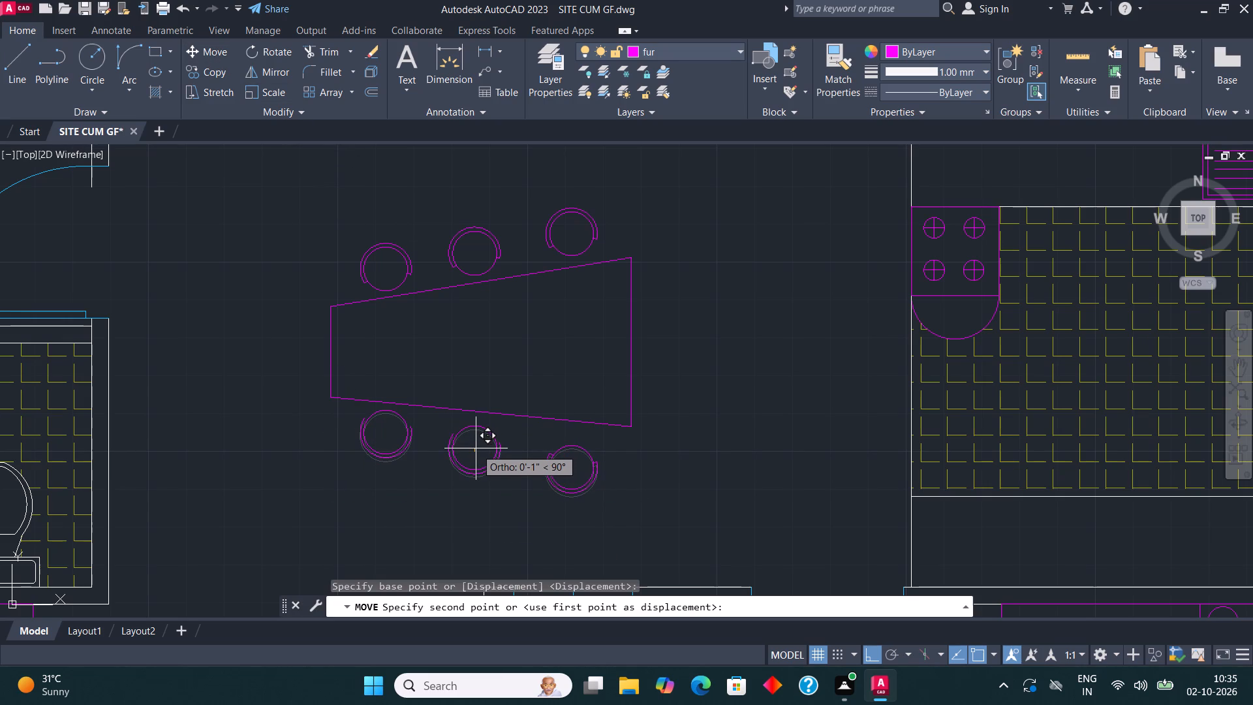
left_click(474, 448)
Copy the northwest seat straight east into the open space between the table and the kitchen.
middle_click_drag(560, 331, 542, 360)
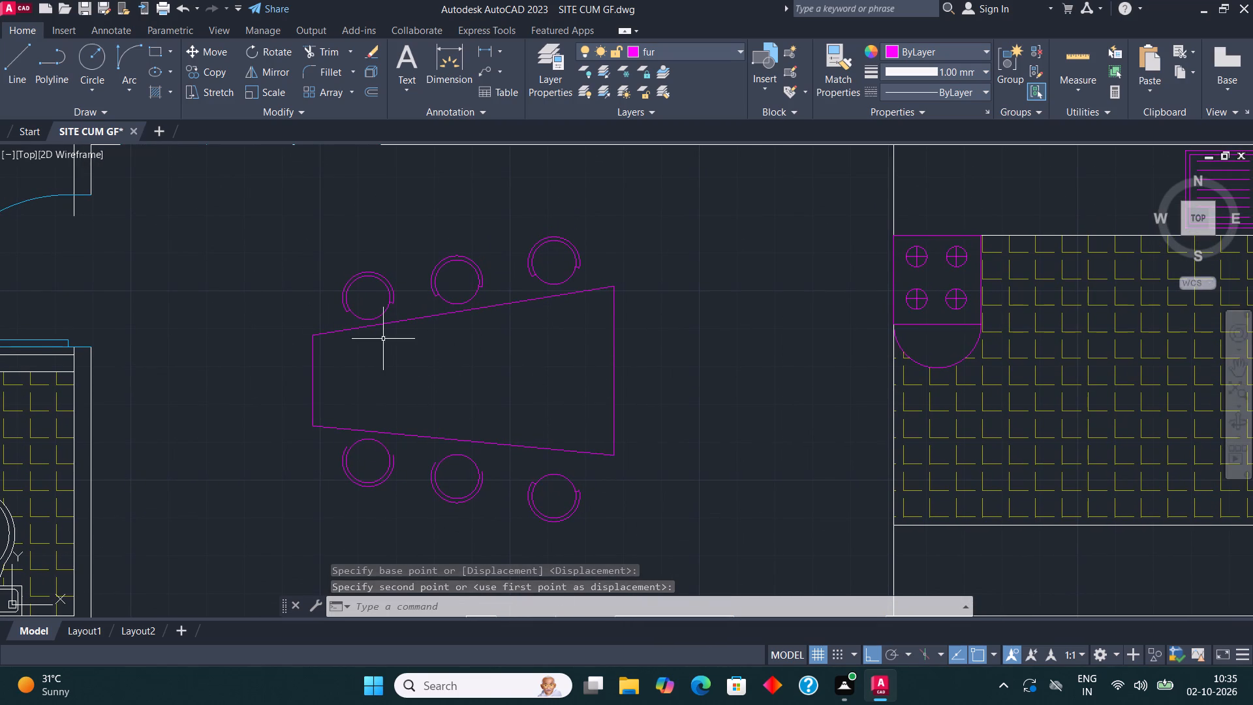
left_click(402, 307)
left_click(317, 255)
left_click(208, 65)
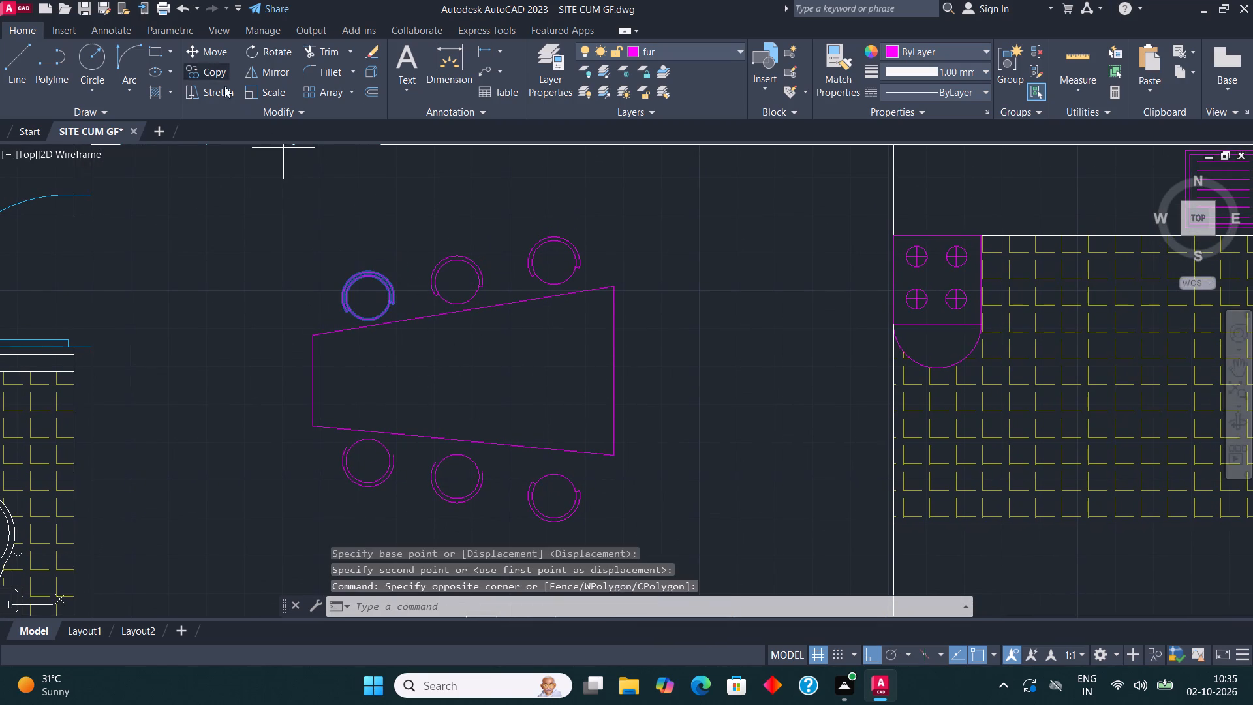
left_click(354, 286)
left_click(718, 296)
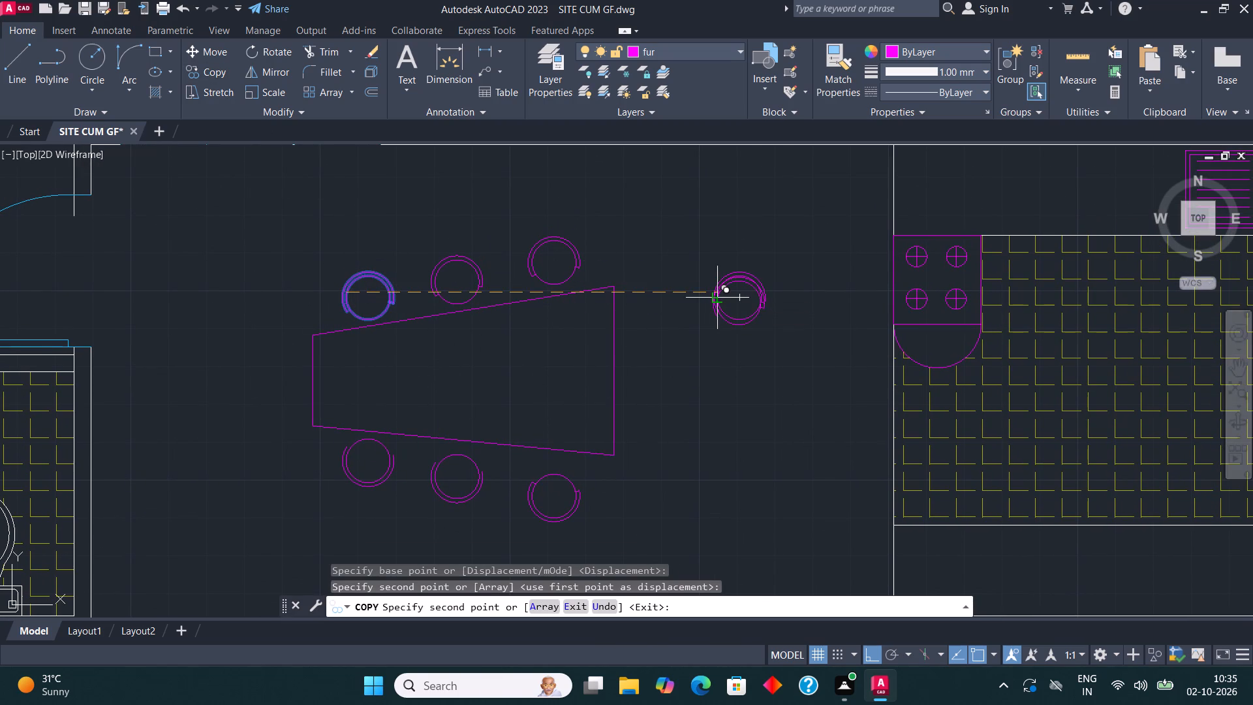
key("Escape")
Rotate the copied seat 90° clockwise so its backrest faces east, away from the table.
left_click(769, 337)
left_click(698, 262)
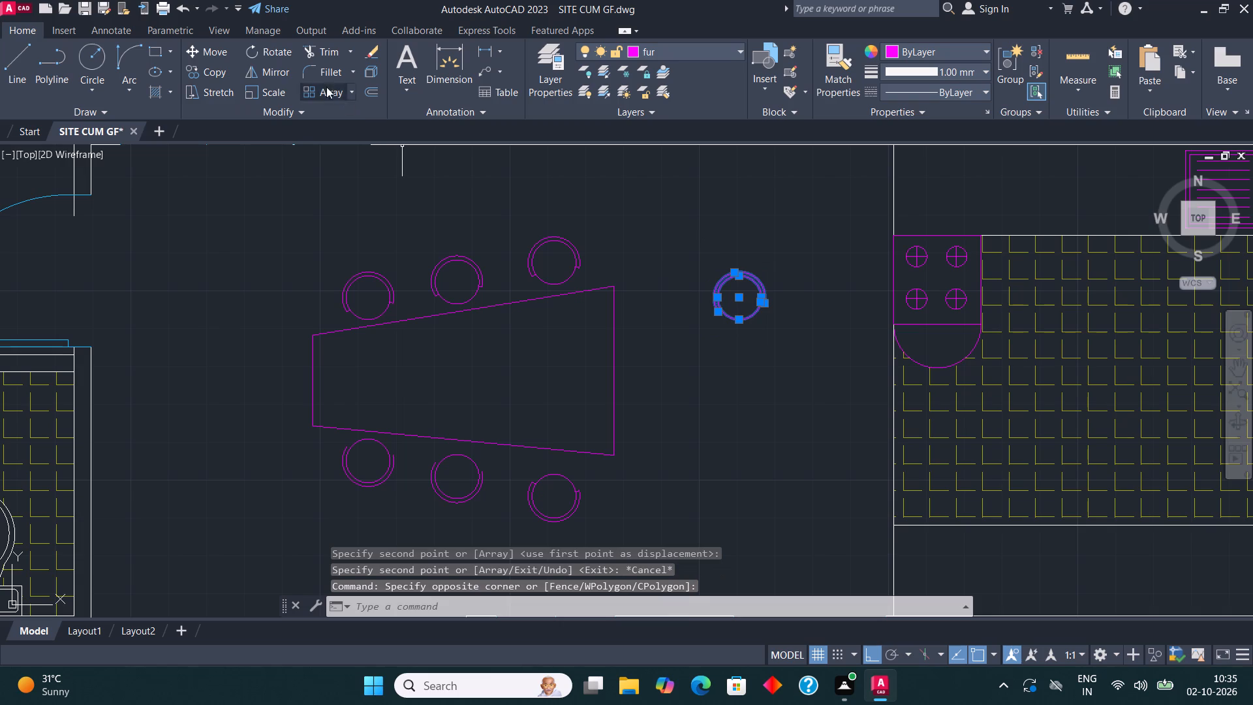
left_click(259, 54)
left_click(738, 346)
left_click(732, 420)
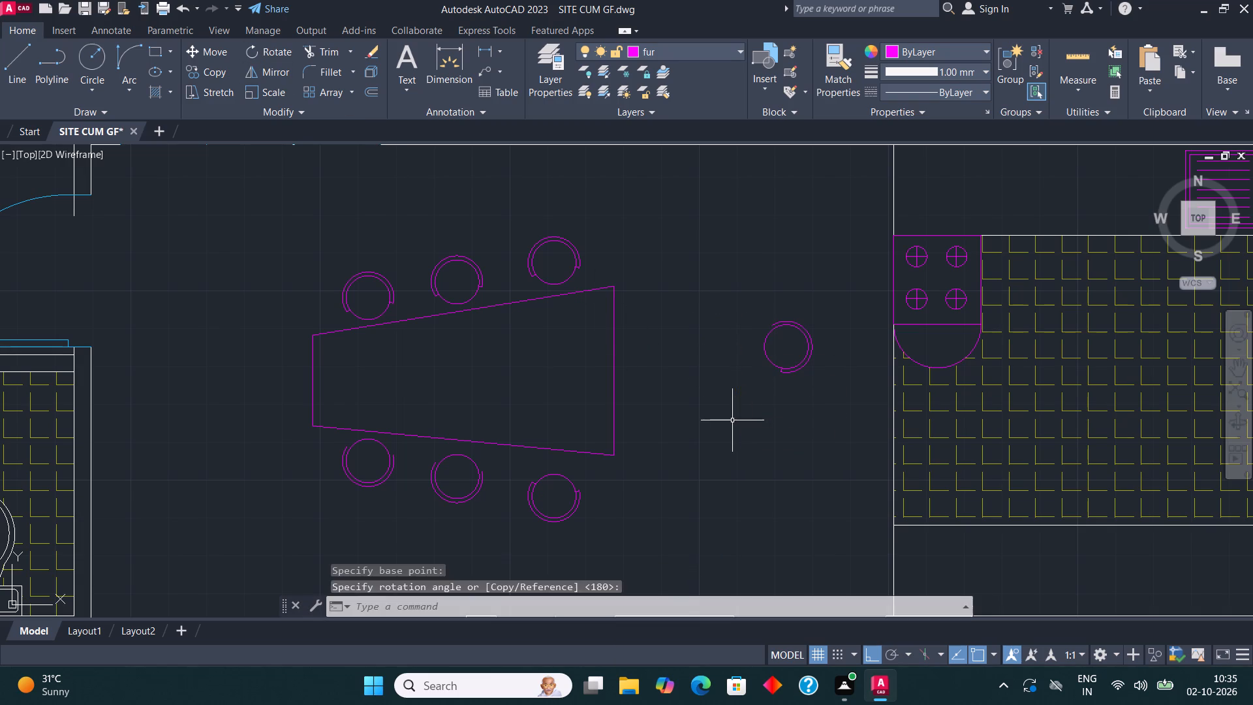
Move the rotated seat beside the middle of the table's east side, with Ortho off.
left_click(820, 394)
left_click(735, 282)
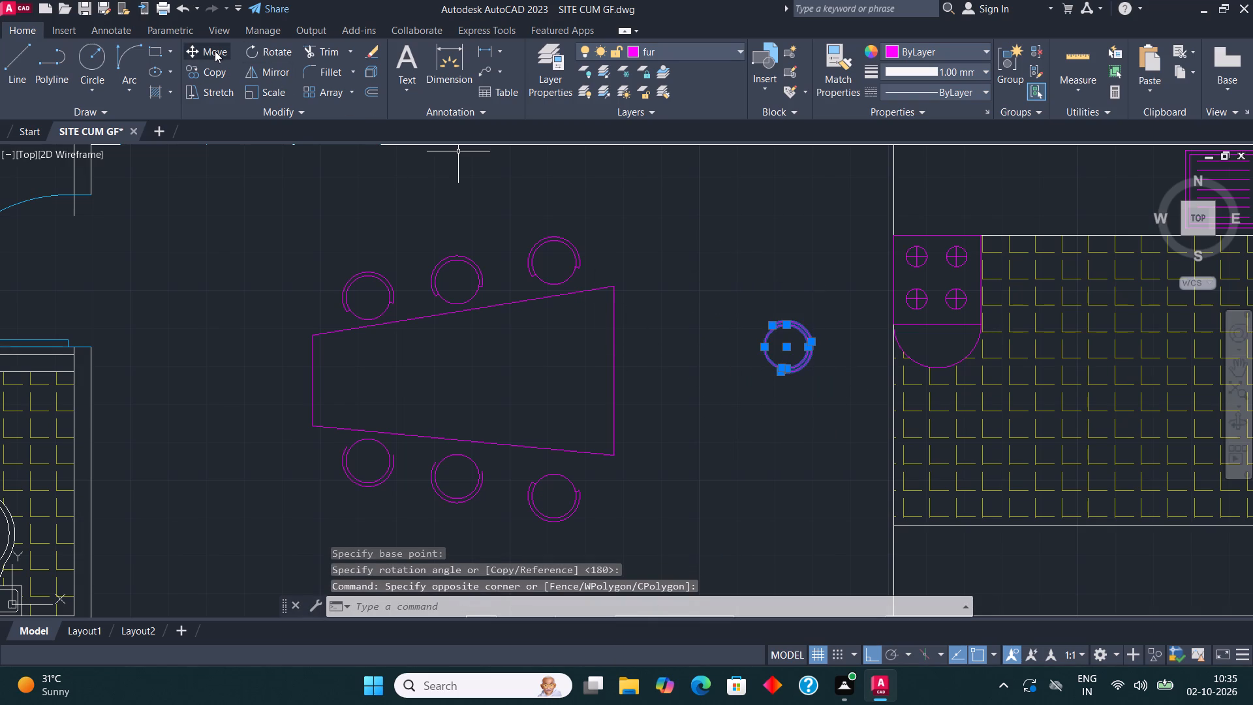
left_click(215, 50)
left_click(790, 346)
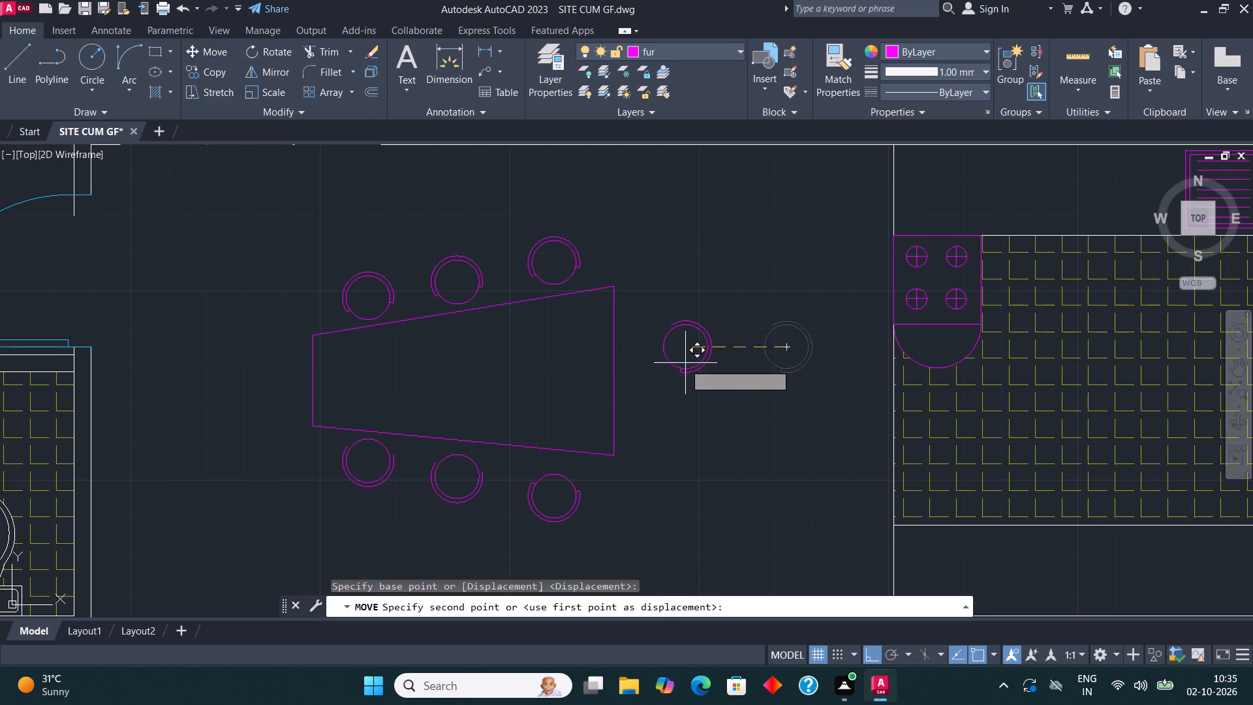
key("F8")
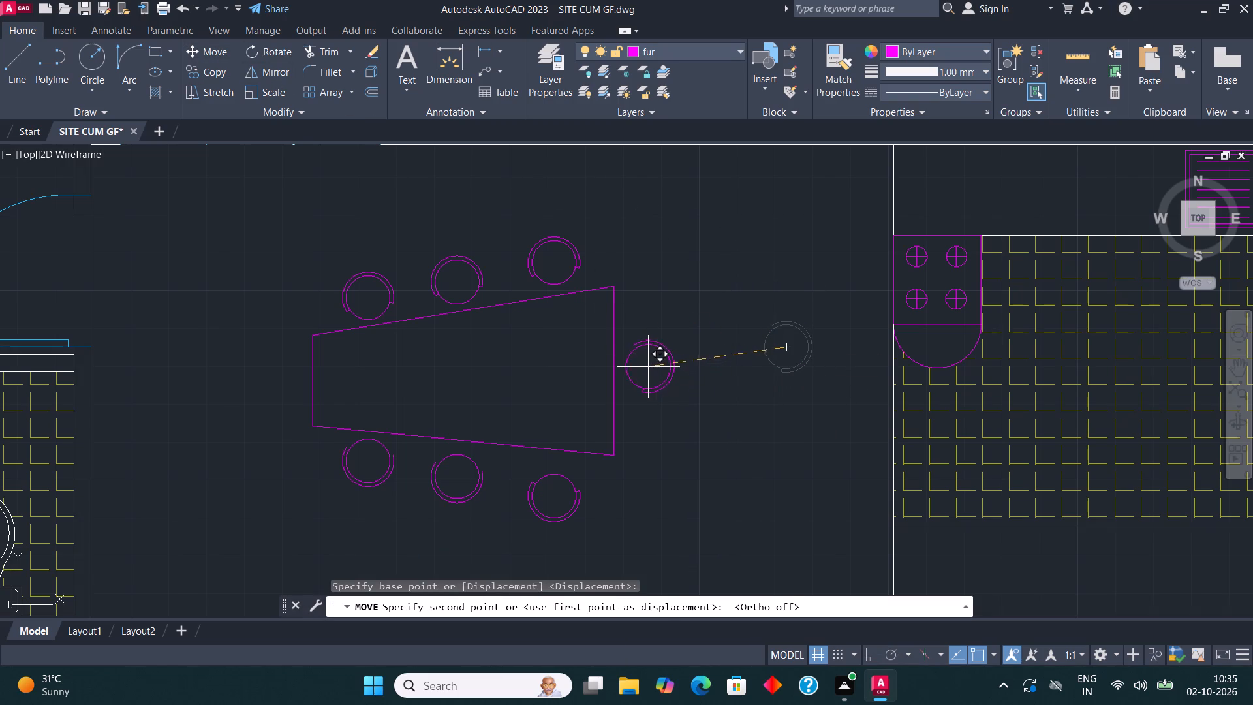
left_click(649, 364)
Mirror the east seat across a vertical line through the table's middle to its narrow west end, keeping the original.
left_click_drag(693, 383, 687, 377)
left_click(643, 334)
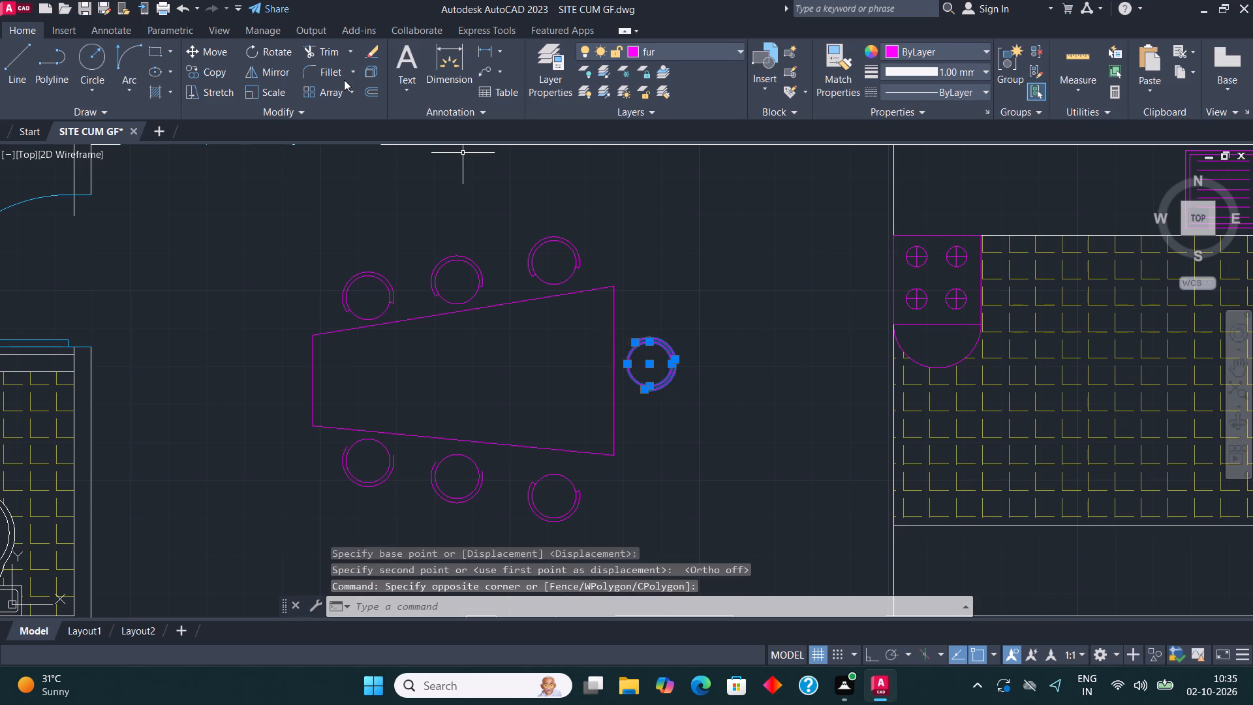
left_click(283, 70)
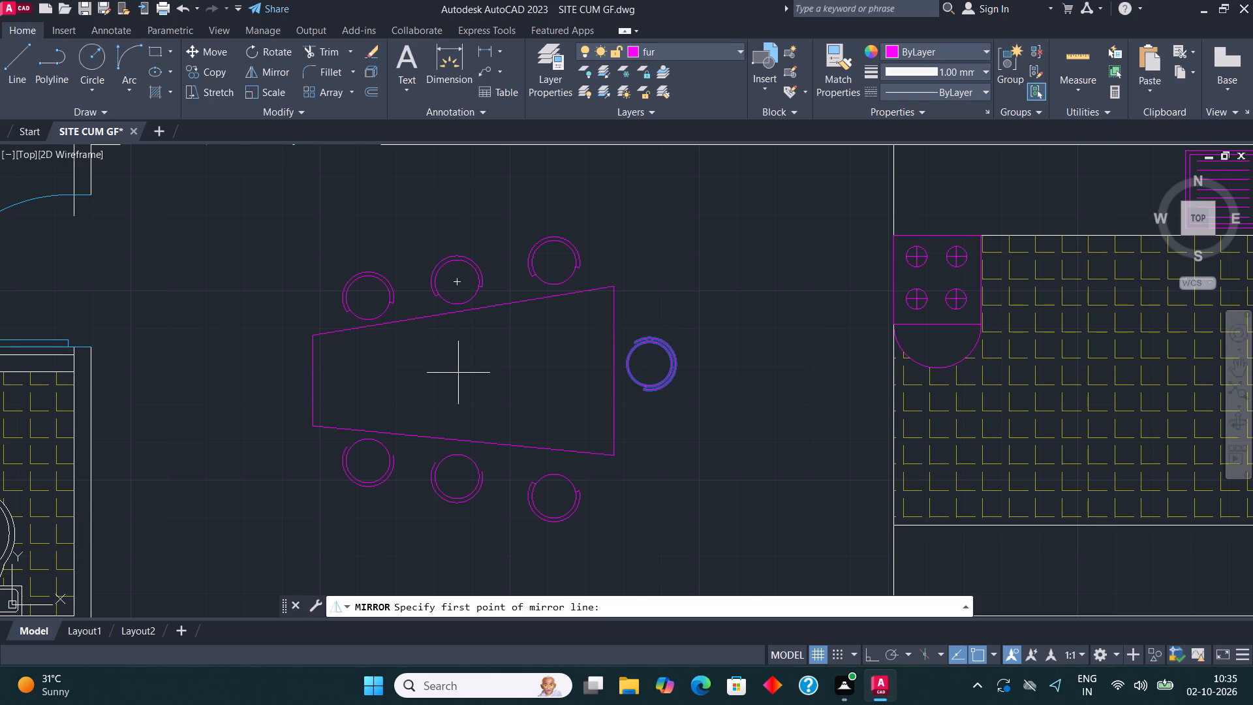
left_click(469, 369)
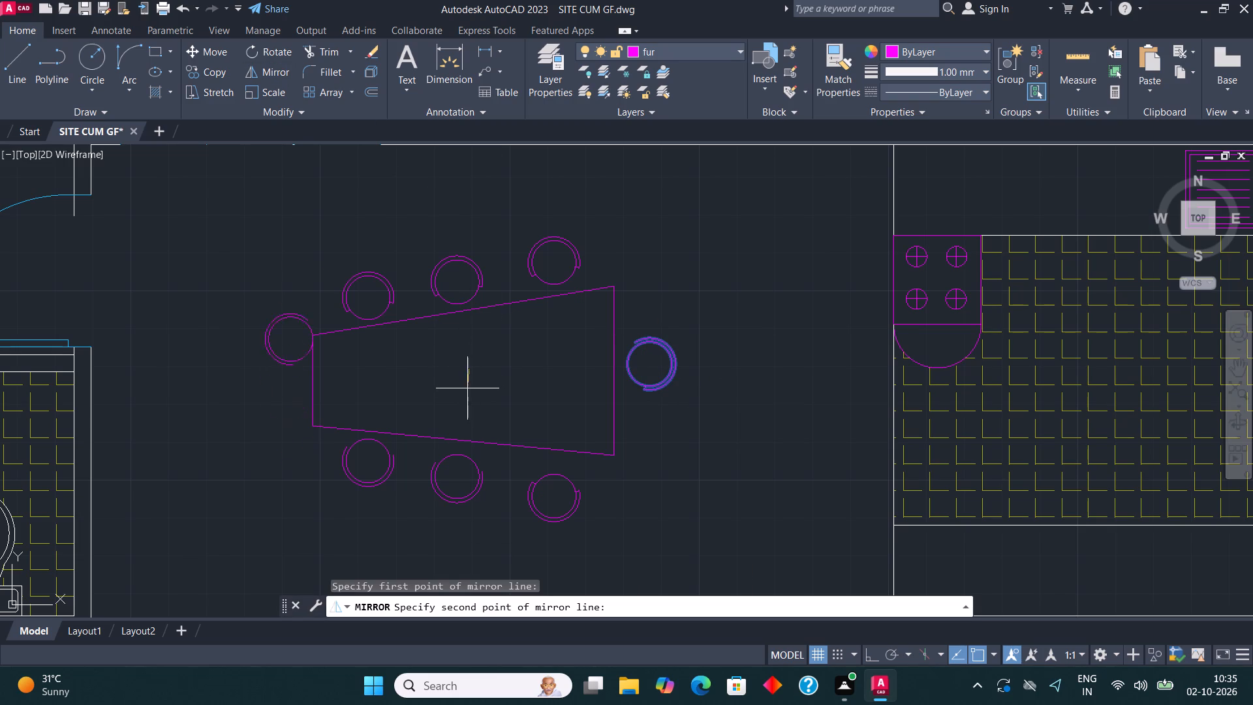
key("F8")
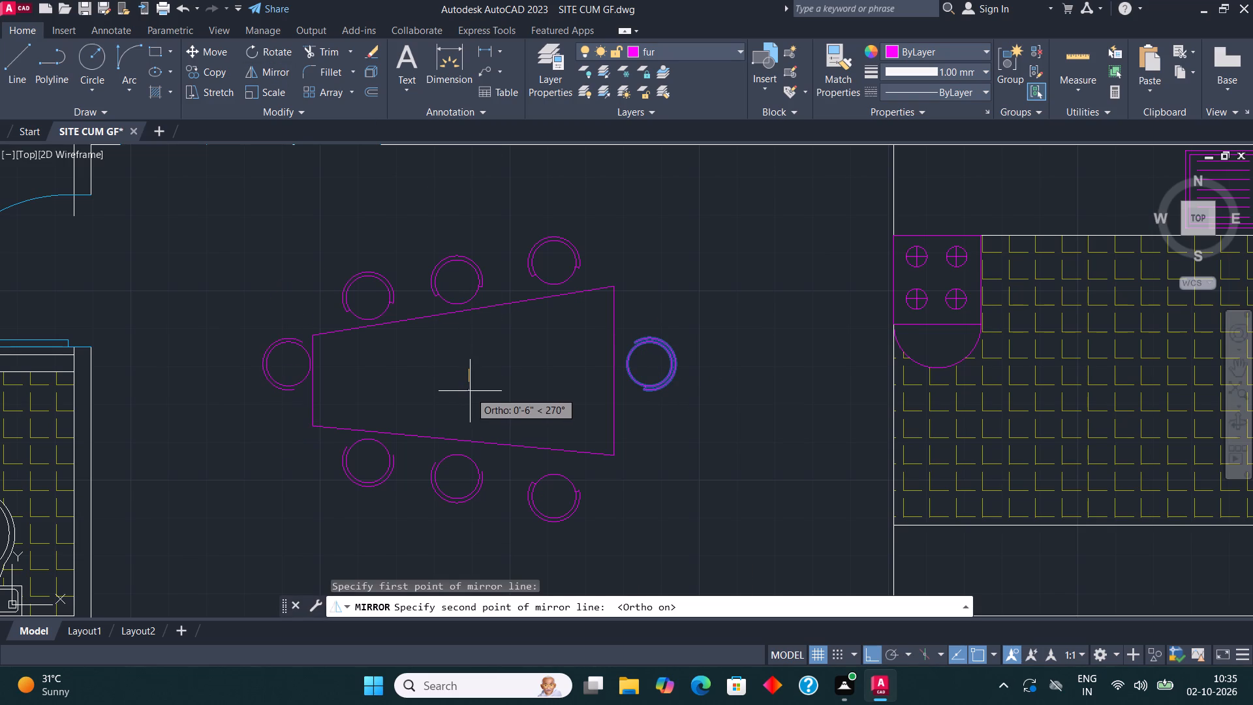
left_click(469, 389)
left_click(560, 610)
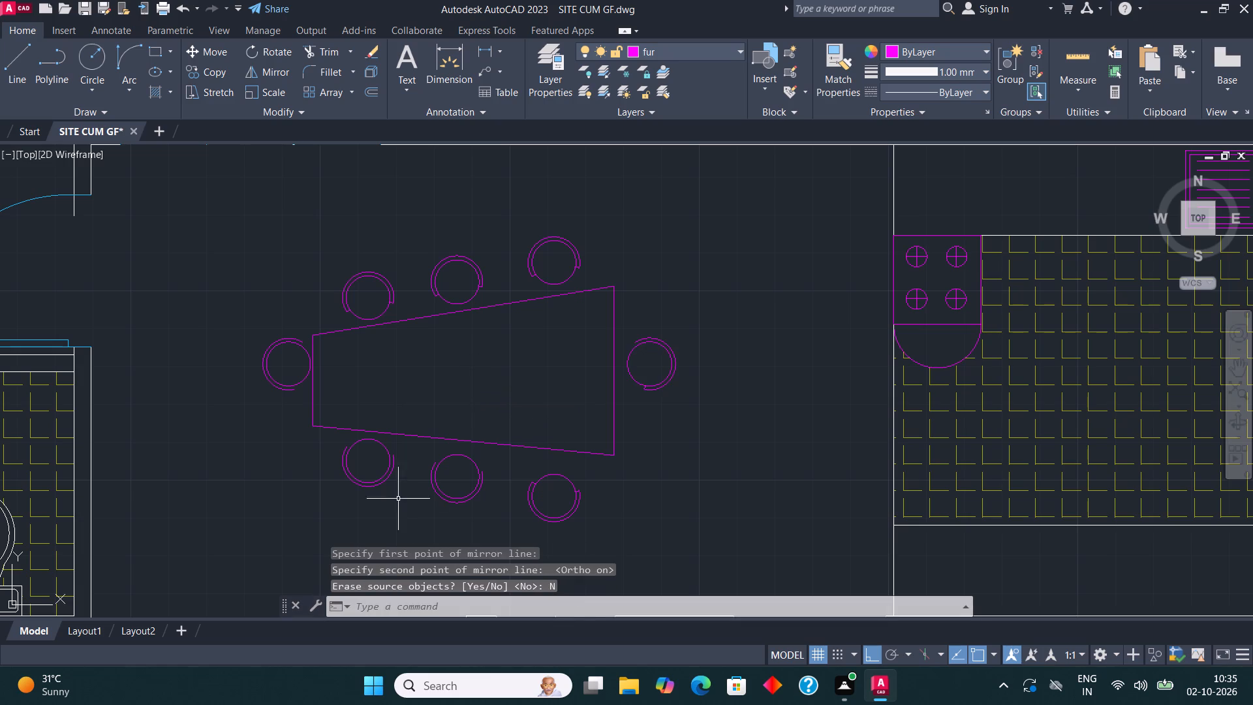
Close the open northwest end of the east seat's backrest with a short line between its outer and inner arcs.
middle_click_drag(381, 480, 540, 509)
scroll(491, 414, "up", 1)
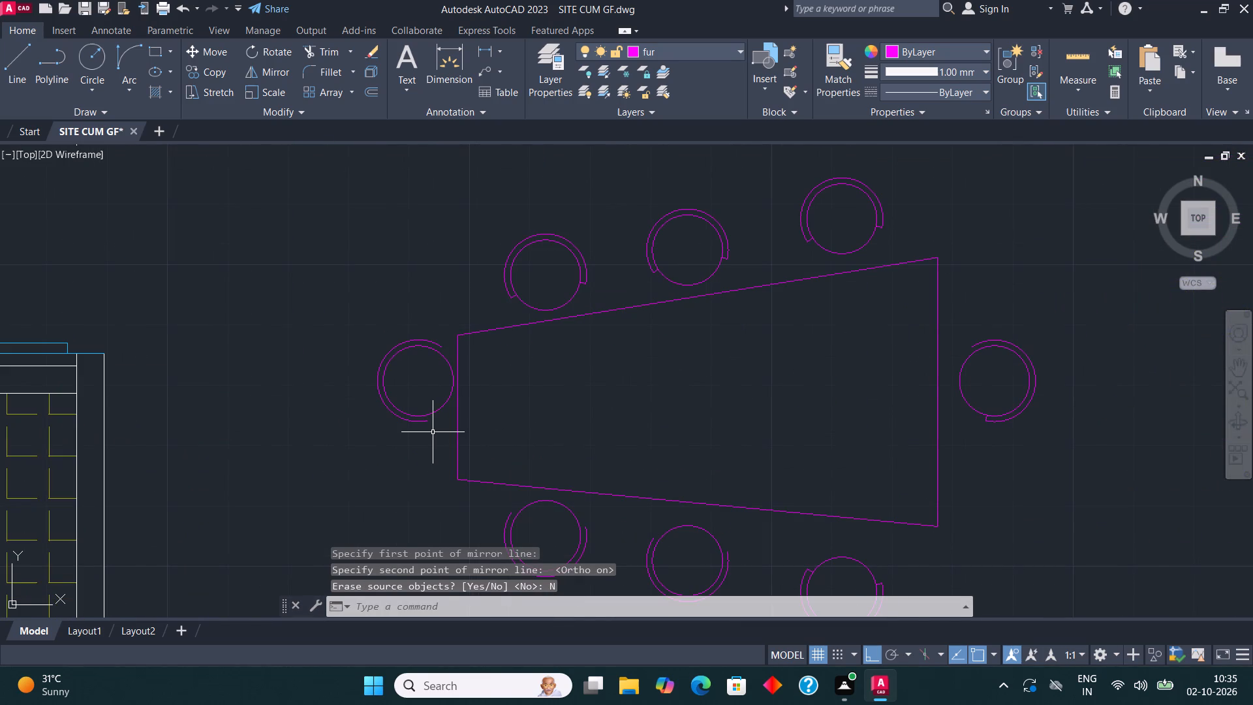
middle_click_drag(897, 346, 828, 345)
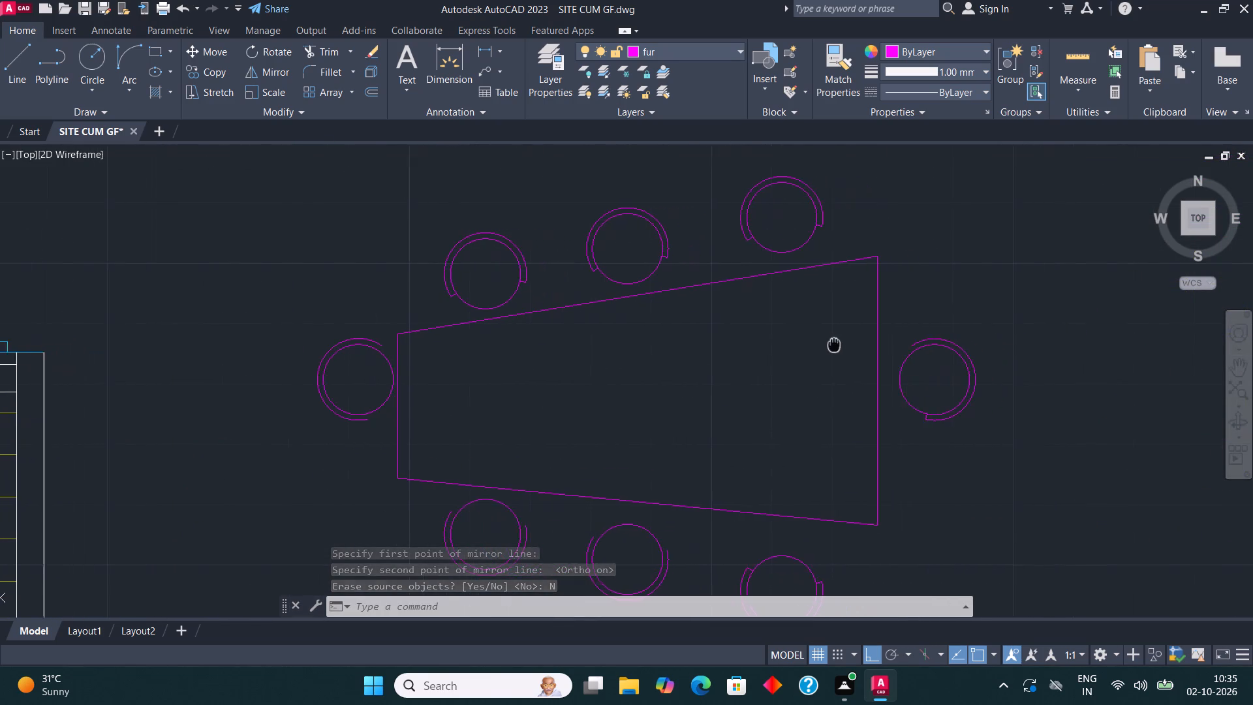
middle_click_drag(828, 345, 755, 355)
scroll(875, 358, "up", 2)
left_click(10, 53)
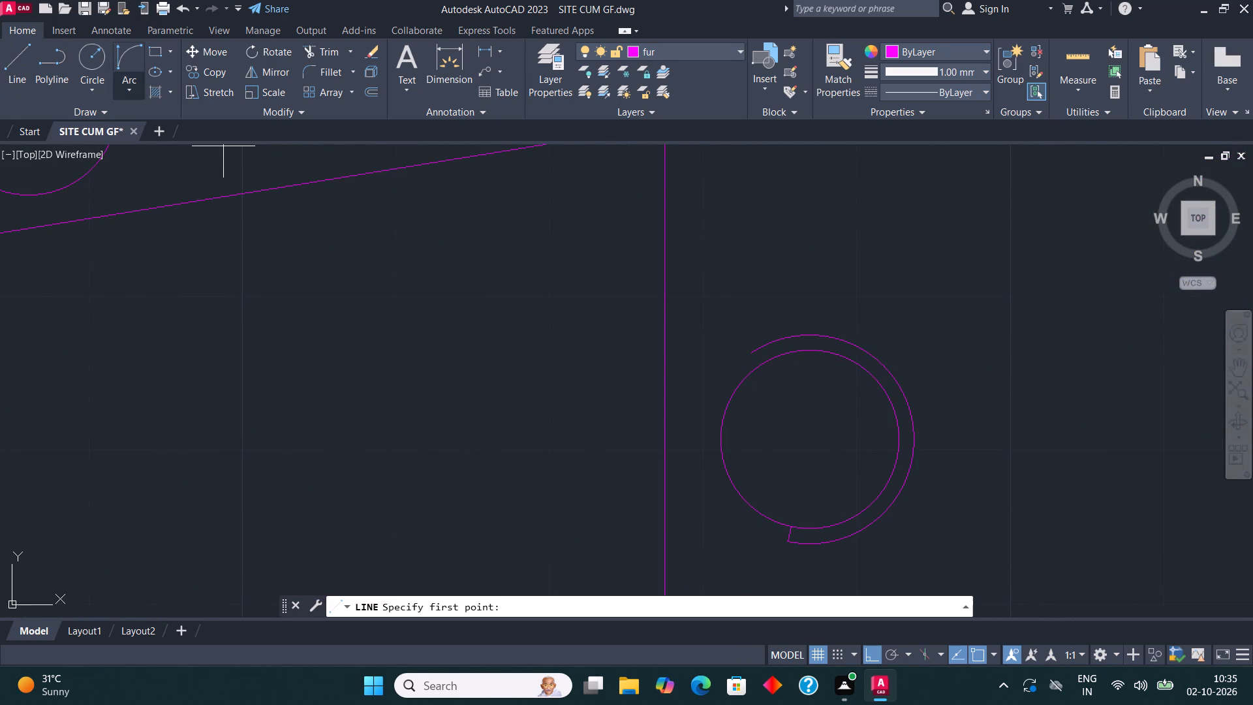
left_click(755, 350)
left_click(760, 367)
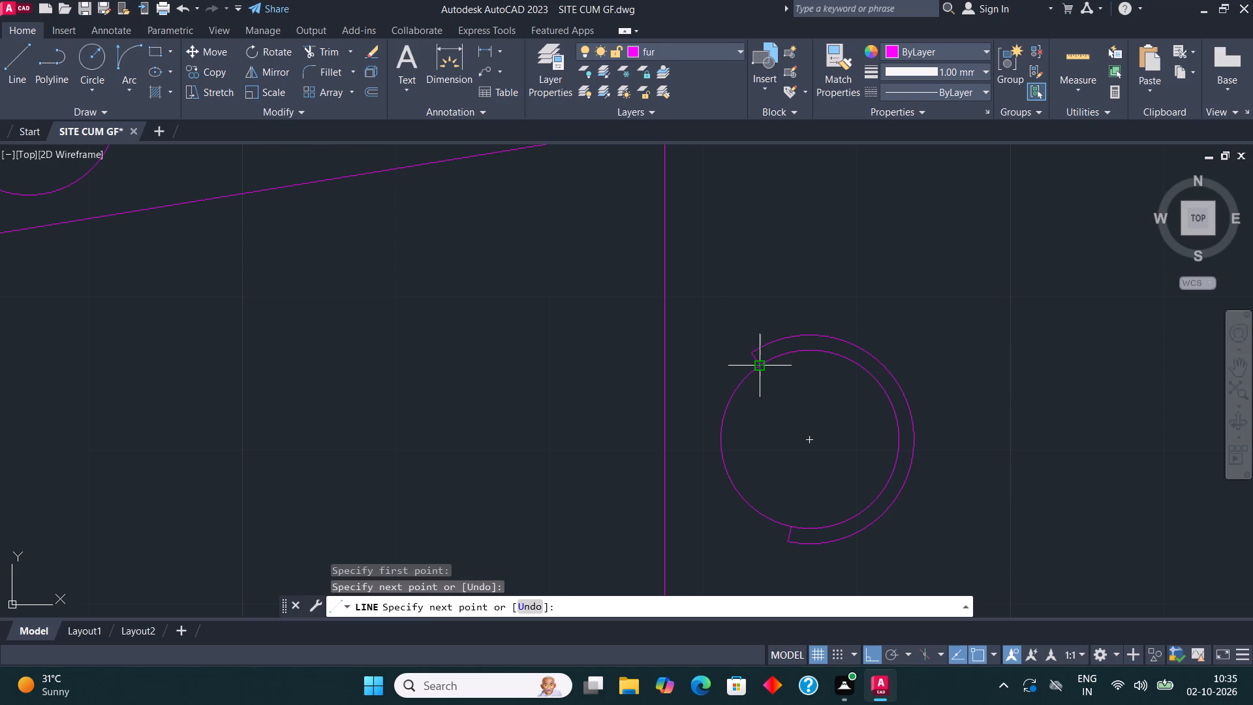
scroll(868, 366, "down", 3)
key("Escape")
scroll(882, 366, "down", 1)
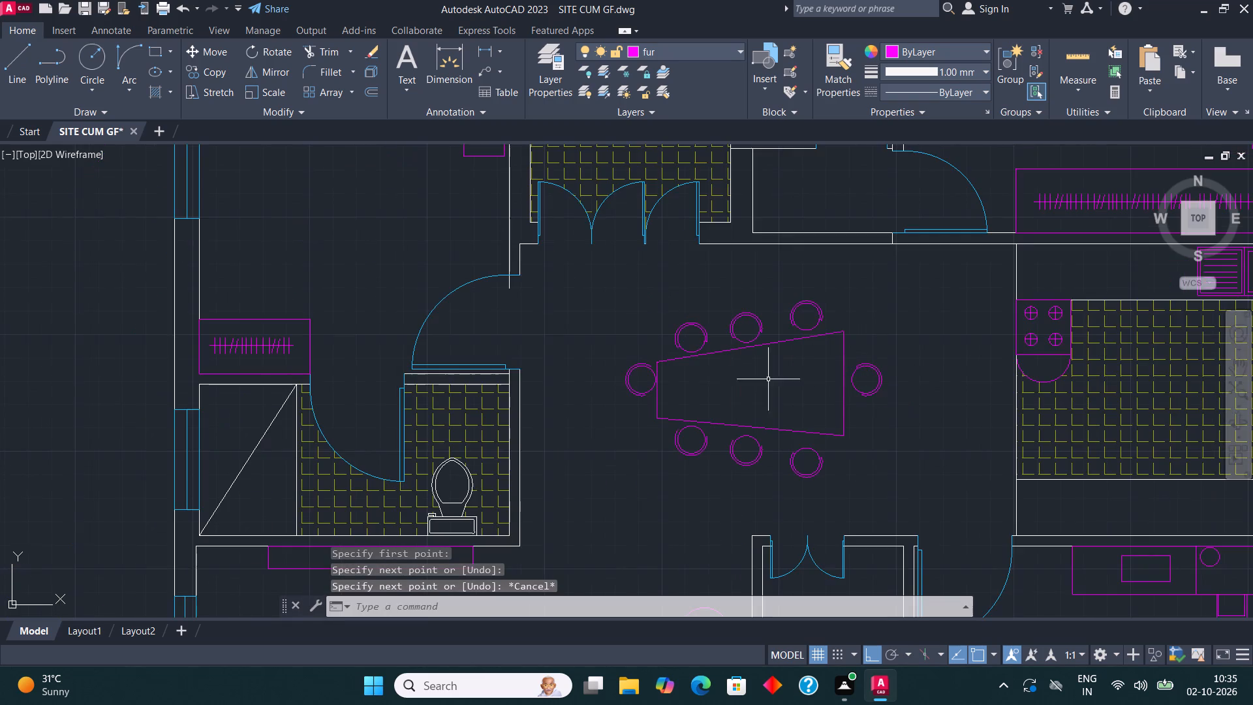
Close both open ends of the west seat's backrest with short lines between the outer arc and the seat circle.
scroll(636, 366, "up", 4)
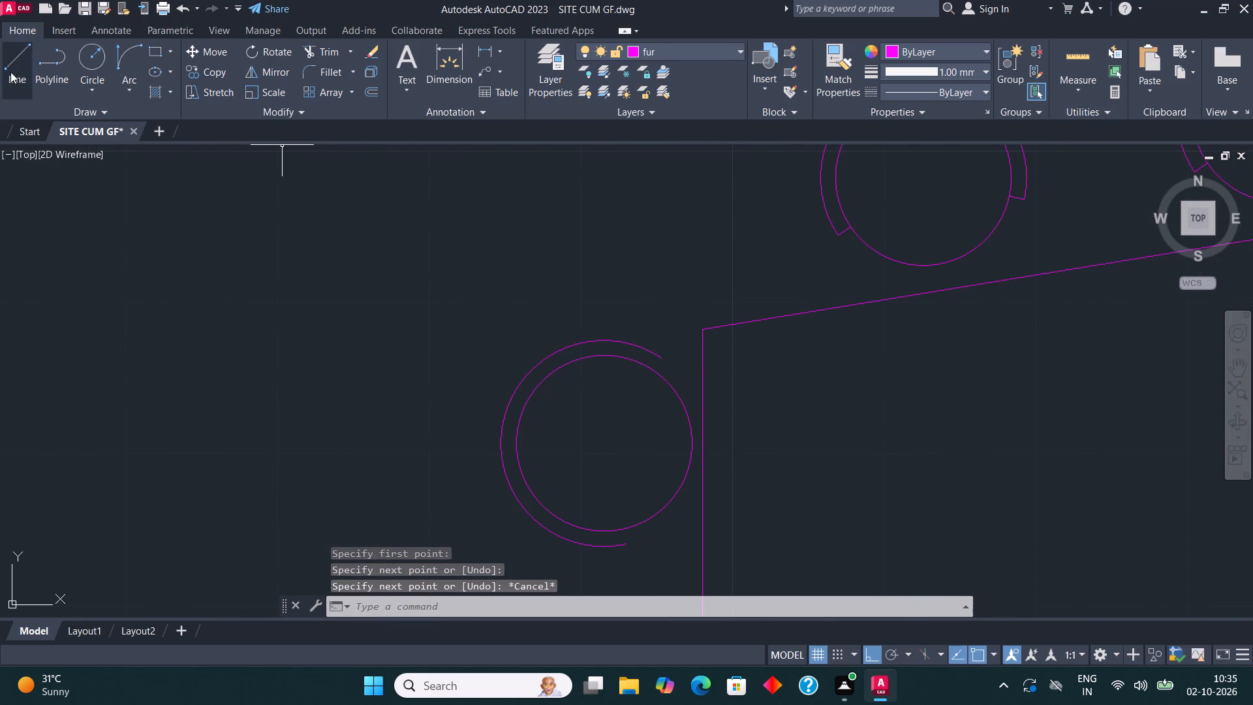
left_click(10, 72)
left_click(628, 547)
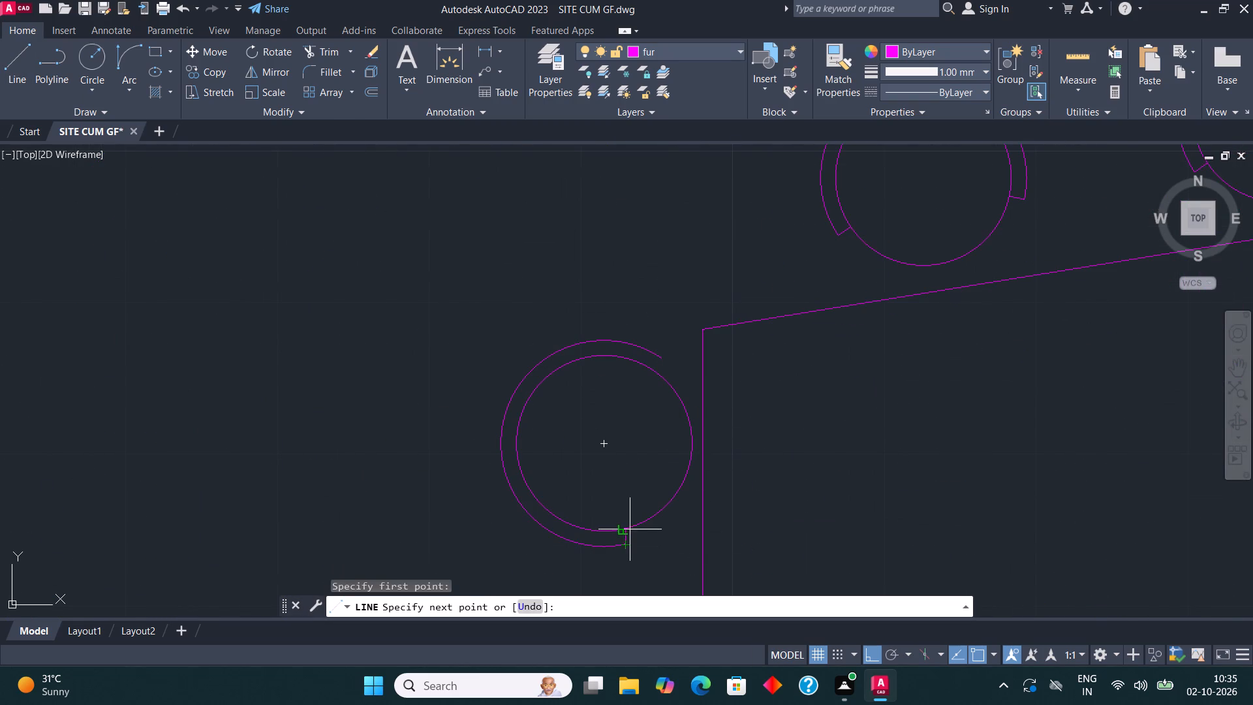
left_click(630, 529)
left_click(16, 64)
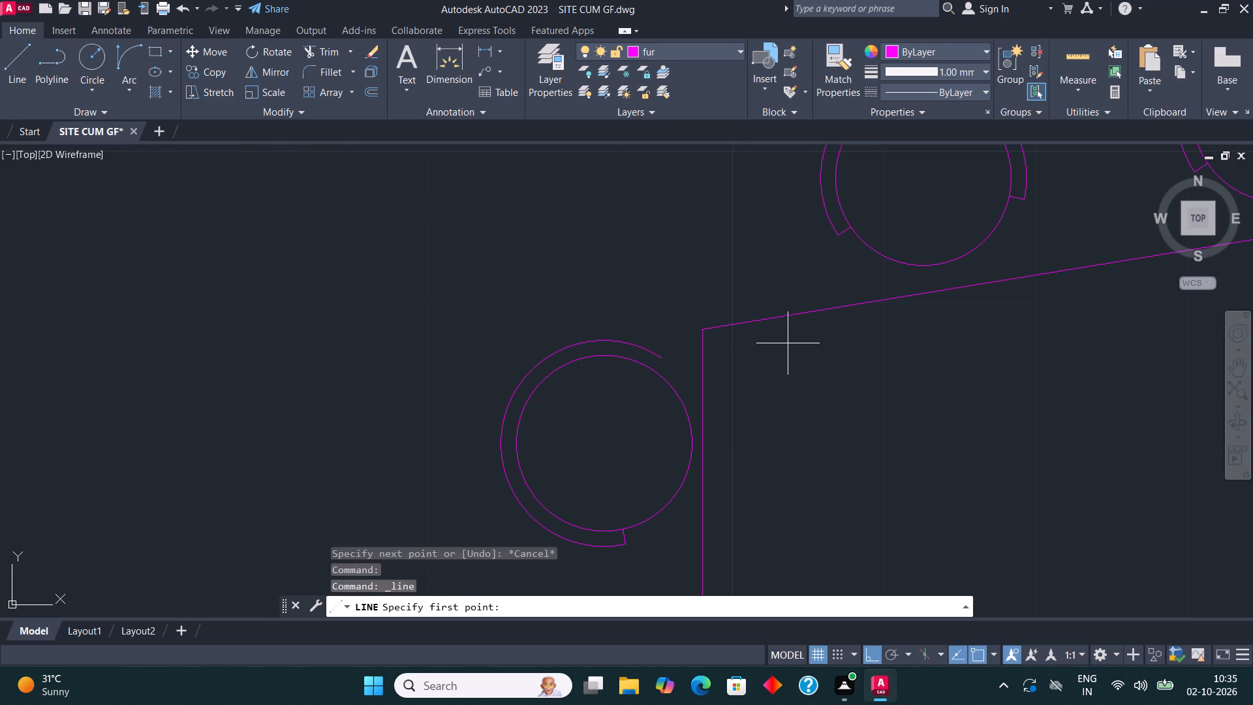
left_click(662, 355)
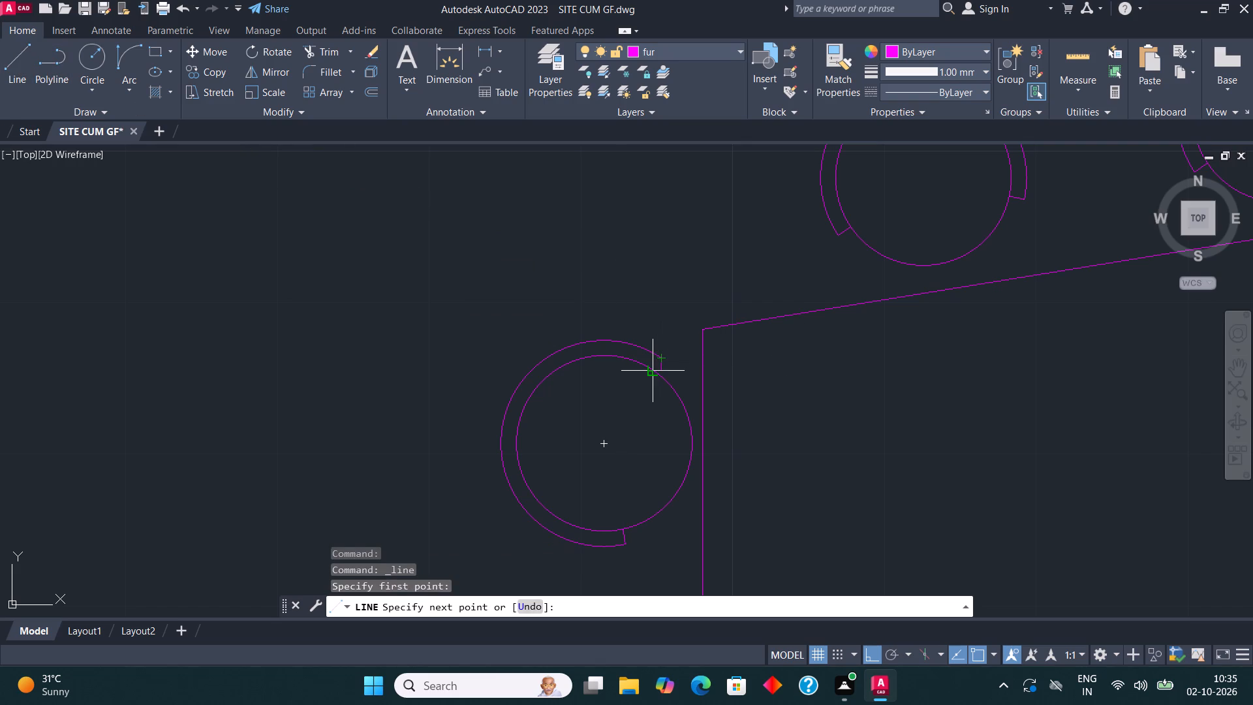
left_click(655, 369)
scroll(538, 349, "down", 2)
key("Escape")
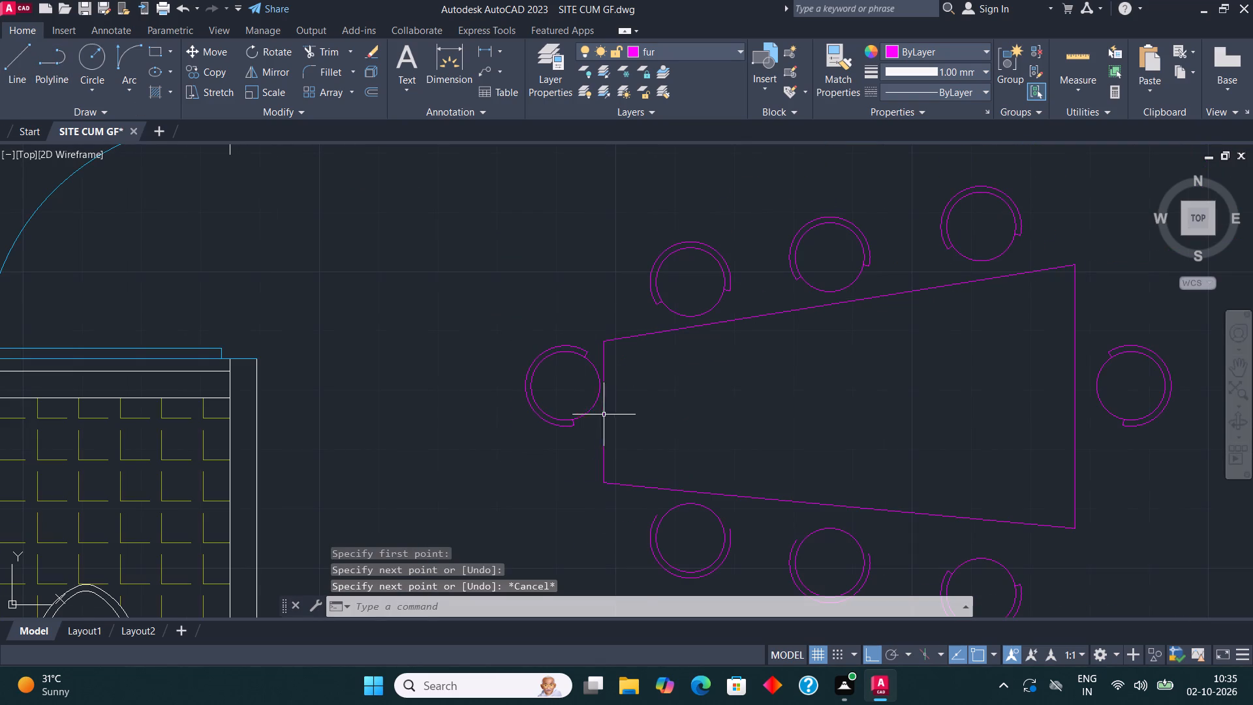
Move the west seat straight south and fine-tune it so it sits at the middle of the table's narrow west end.
left_click(585, 442)
left_click(504, 262)
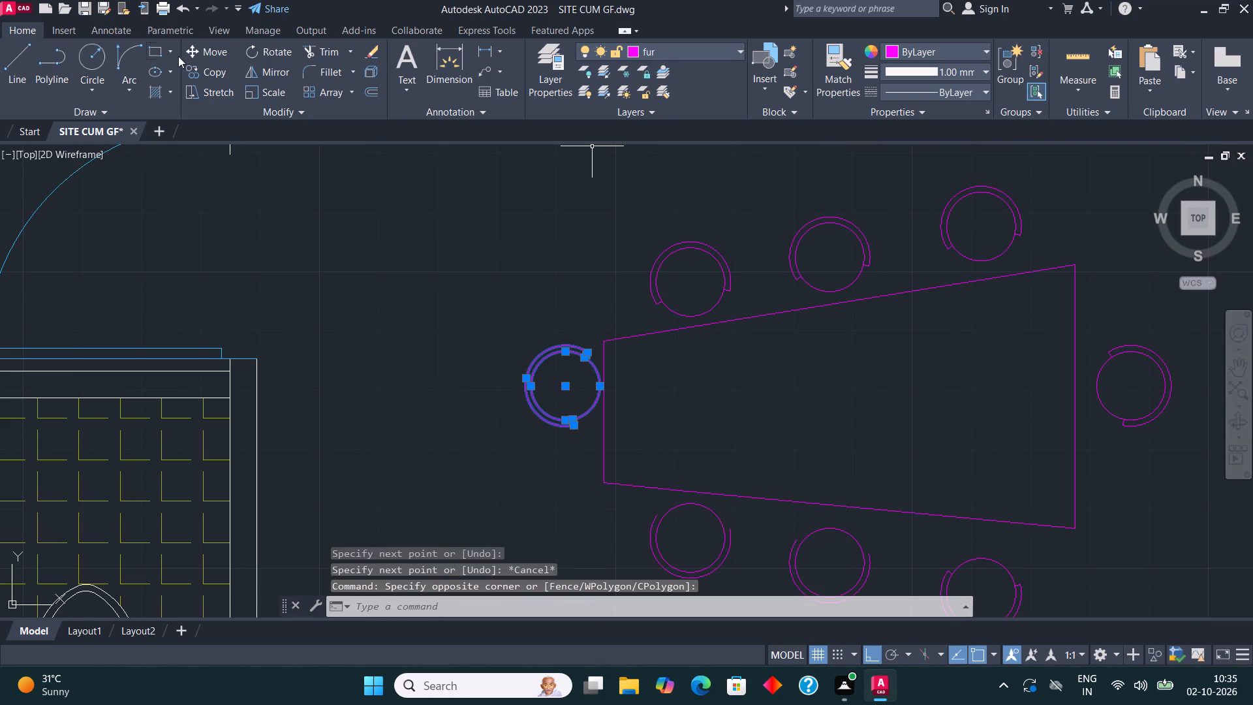
left_click(208, 50)
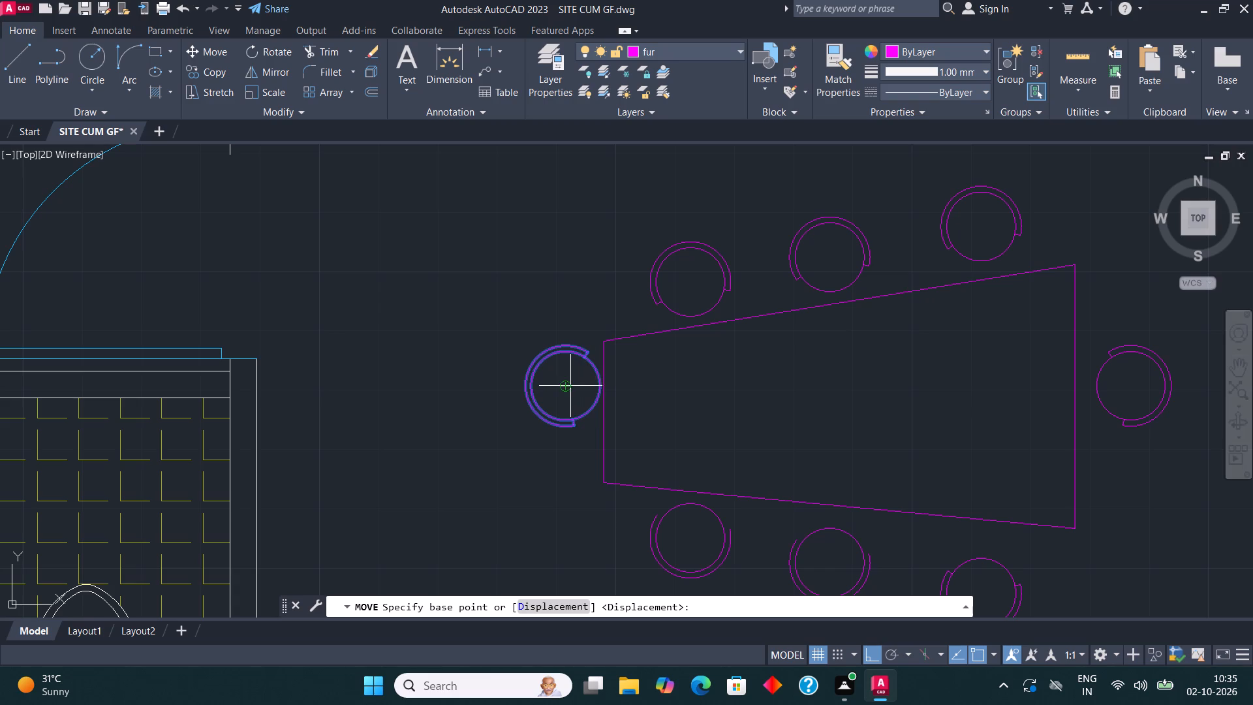
left_click(570, 386)
left_click(562, 415)
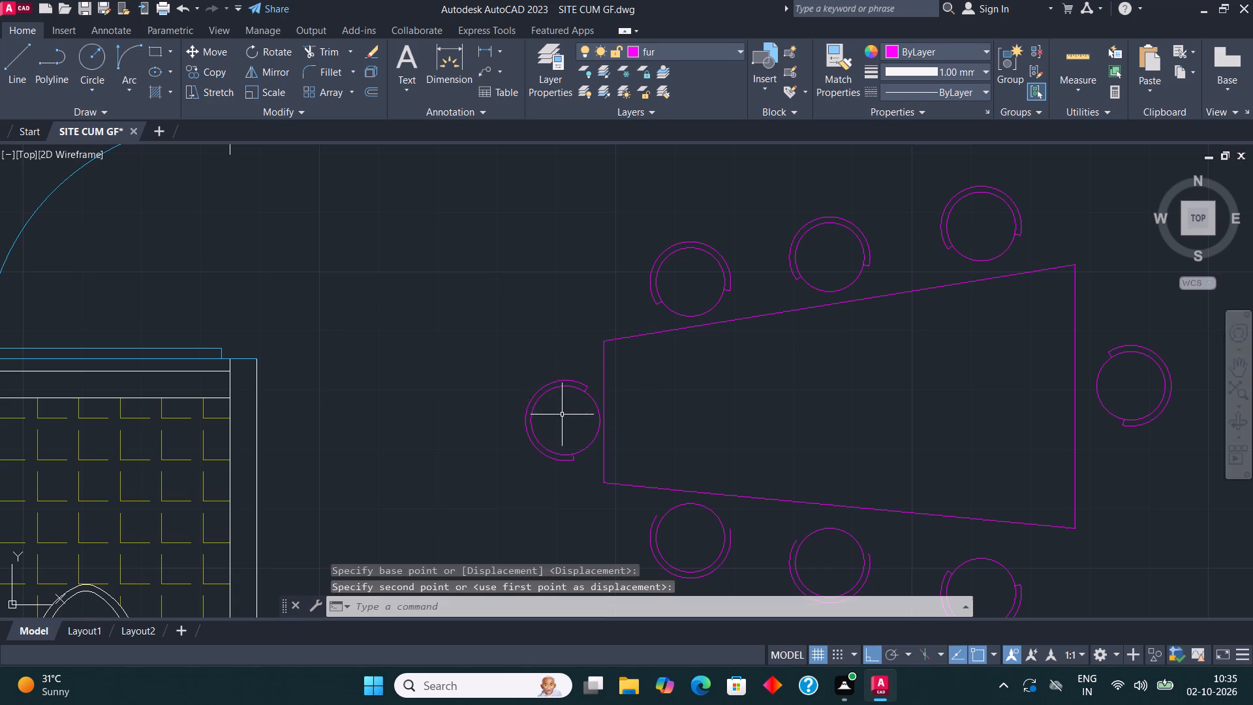
scroll(590, 474, "up", 1)
left_click_drag(590, 473, 589, 465)
left_click(462, 296)
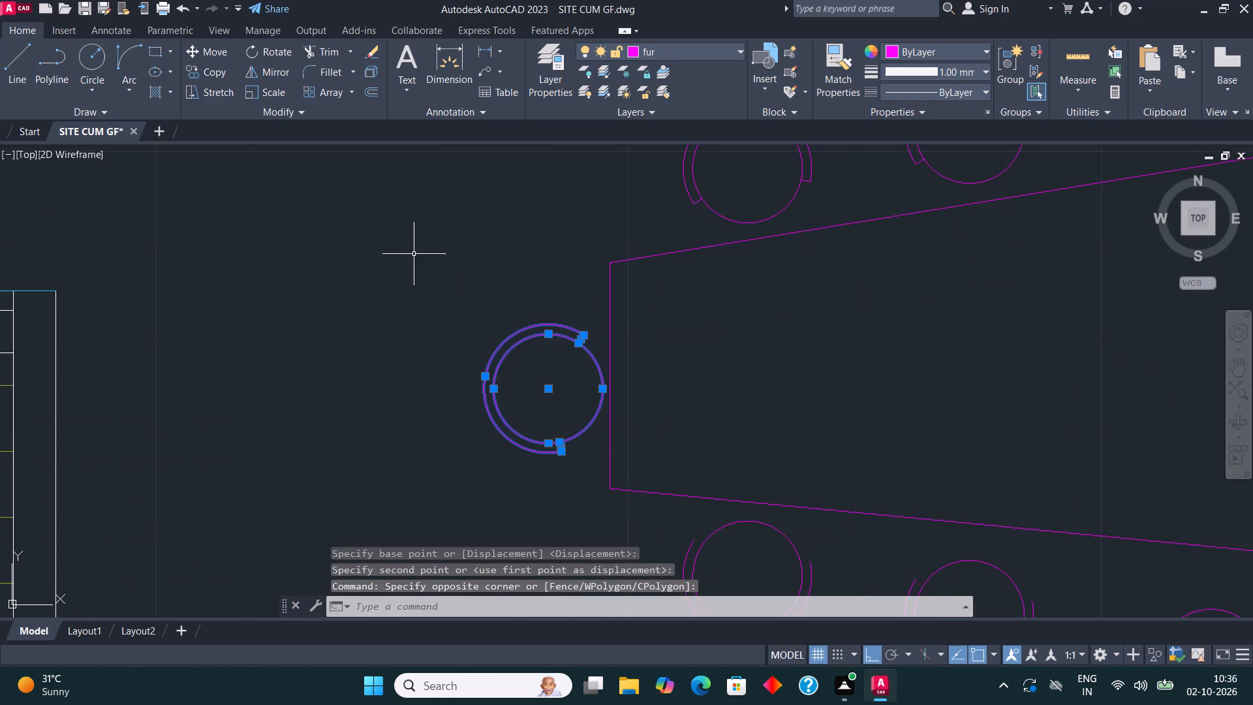
left_click(217, 62)
left_click(217, 51)
left_click(547, 401)
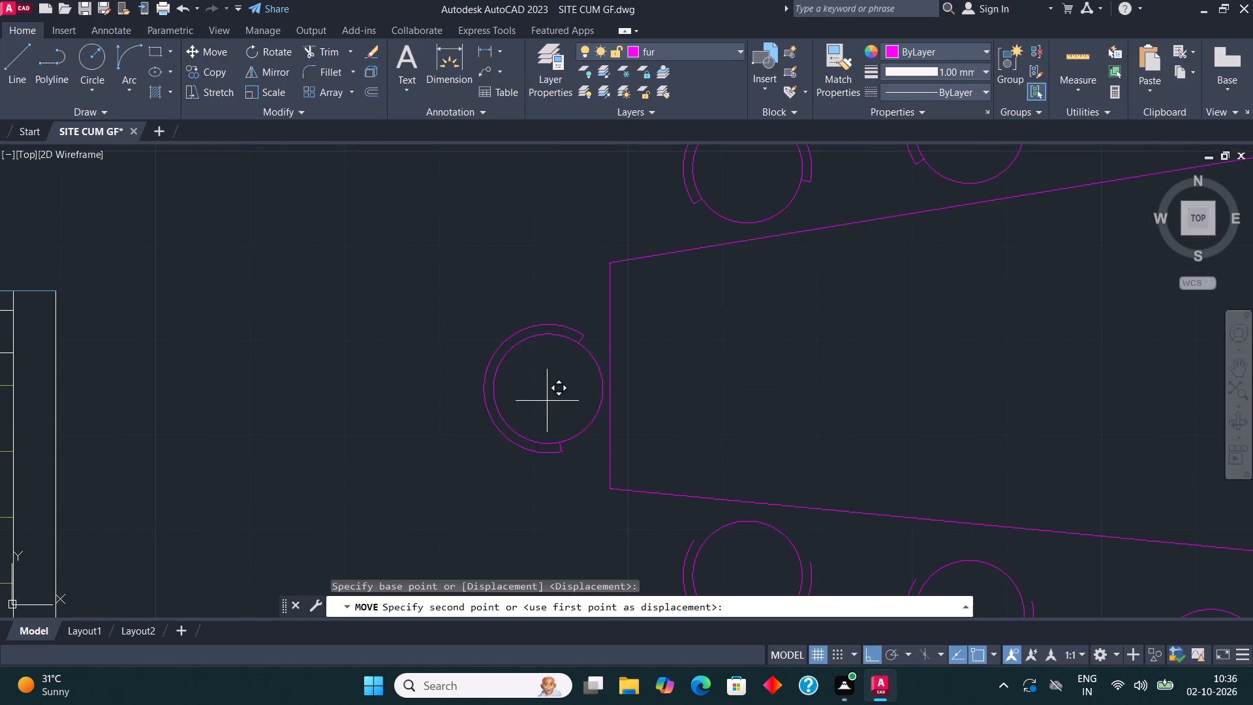
left_click(545, 391)
scroll(465, 381, "down", 4)
key("Escape")
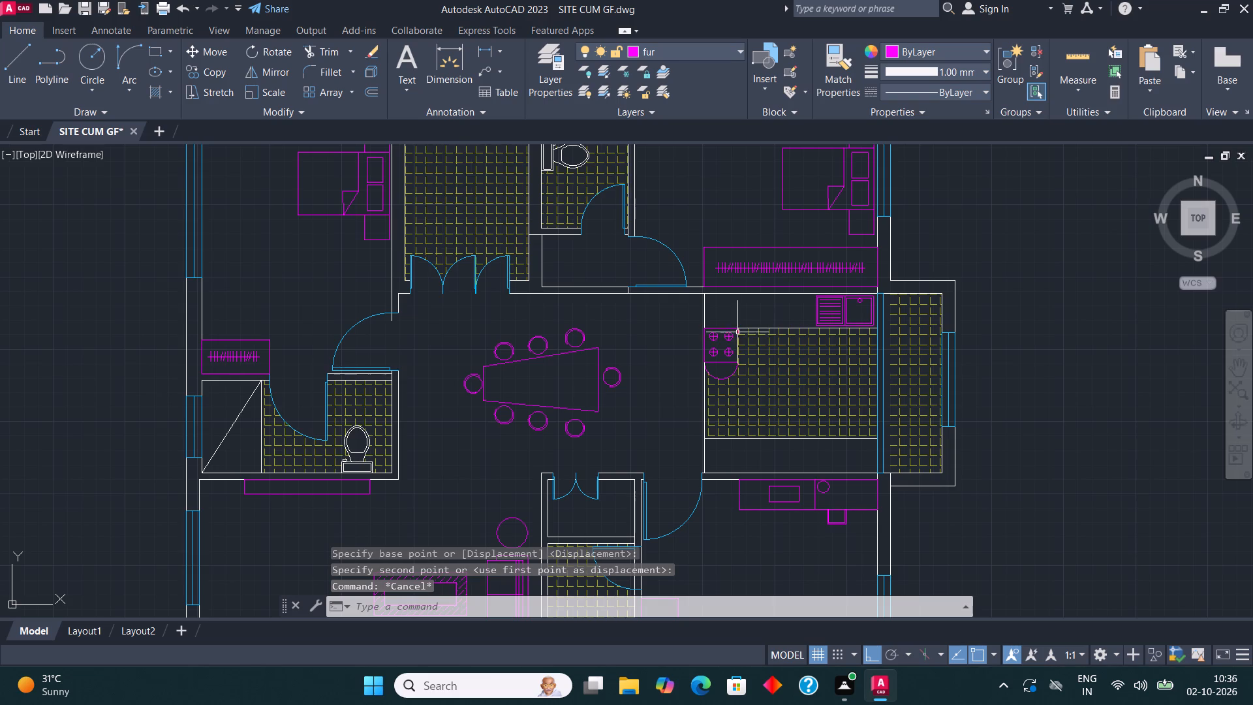
Draw a triangle inside the table with a vertical east side about 1'-9" long and its apex near the west edge, Ortho off for the slanted sides.
scroll(696, 362, "down", 1)
scroll(586, 388, "up", 2)
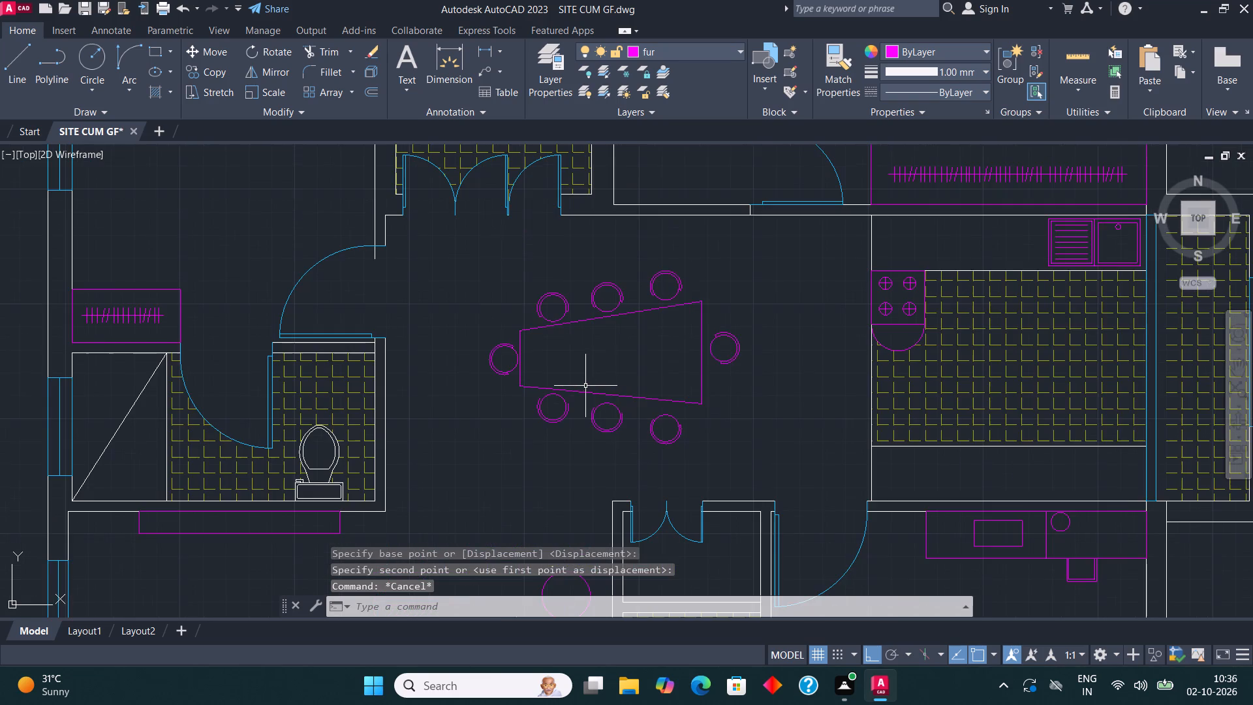
middle_click(754, 354)
scroll(689, 354, "up", 2)
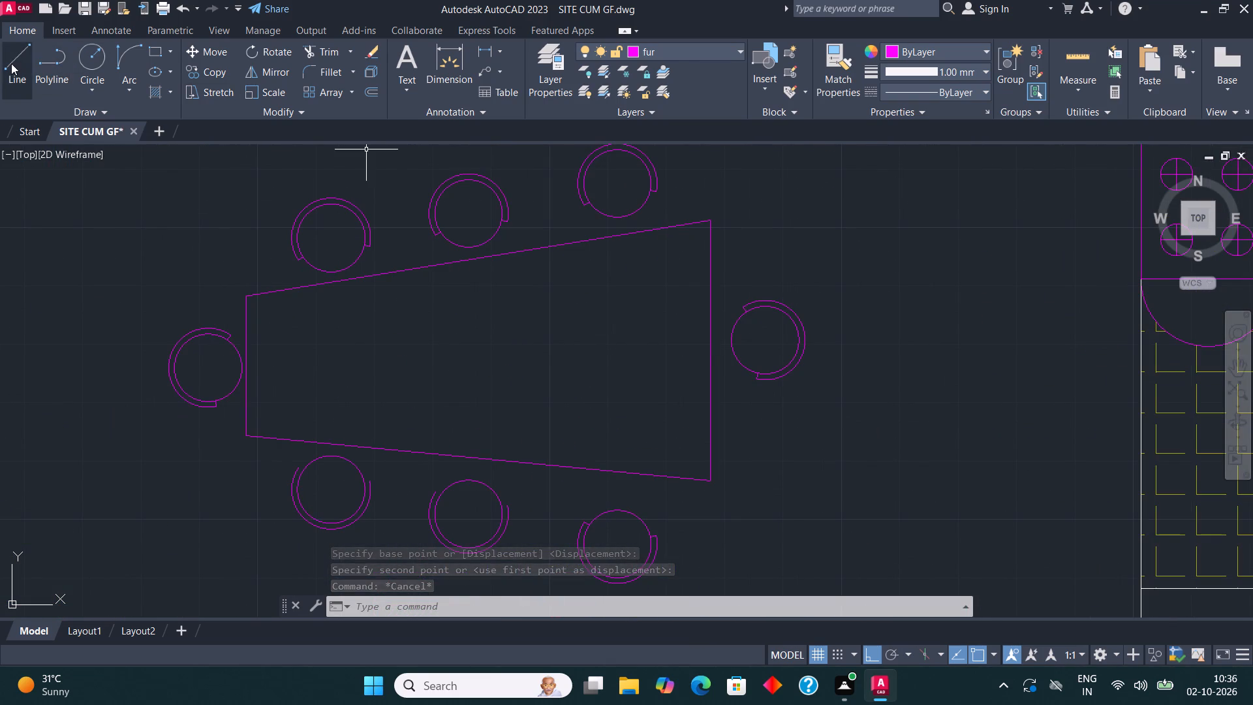
left_click(11, 63)
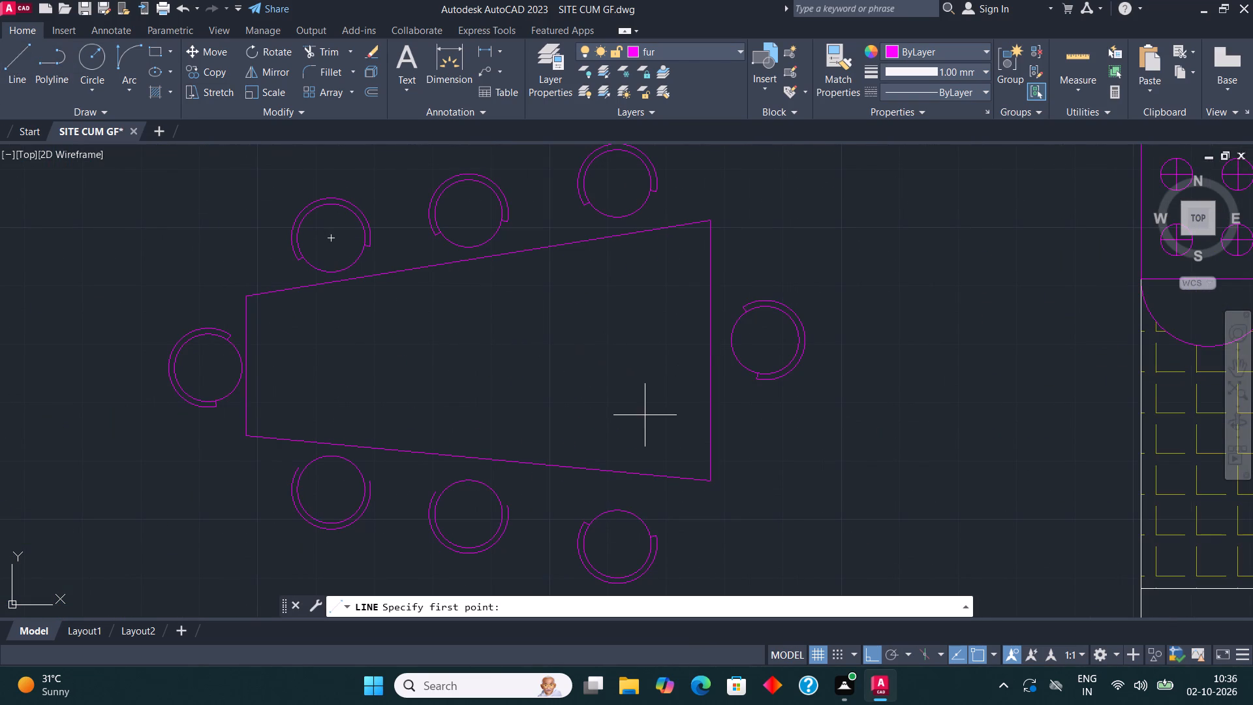
left_click(635, 407)
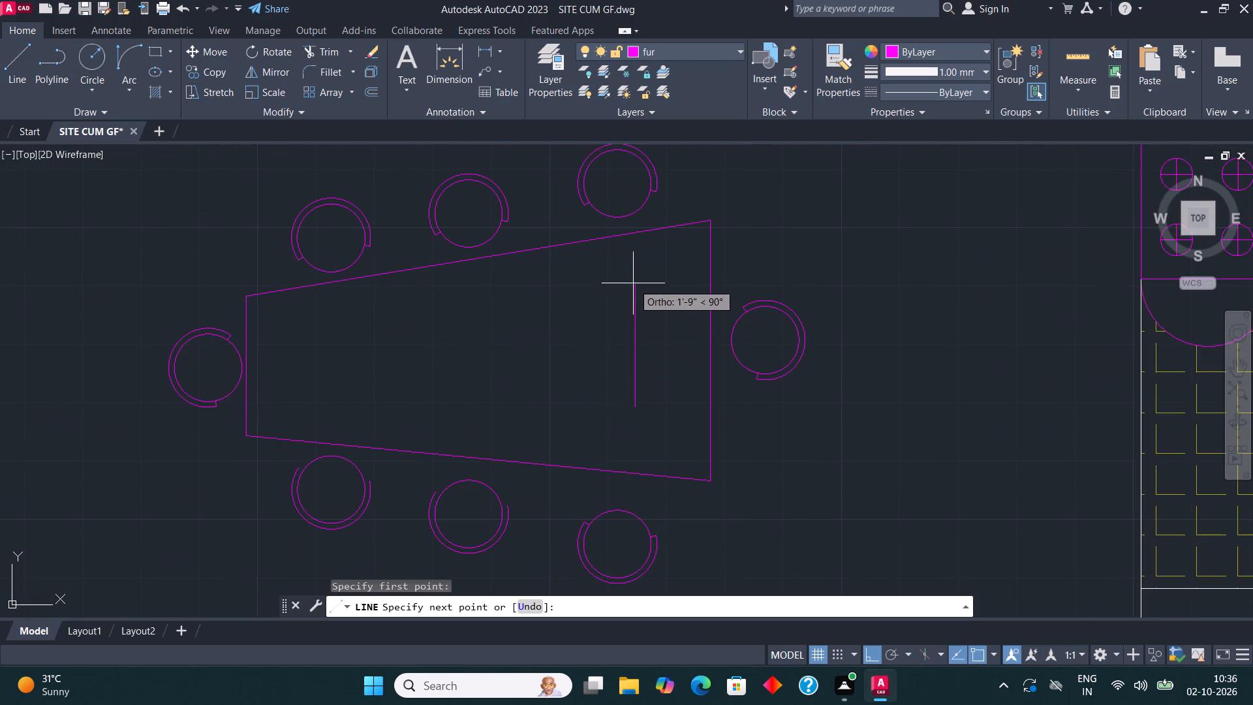
left_click(633, 276)
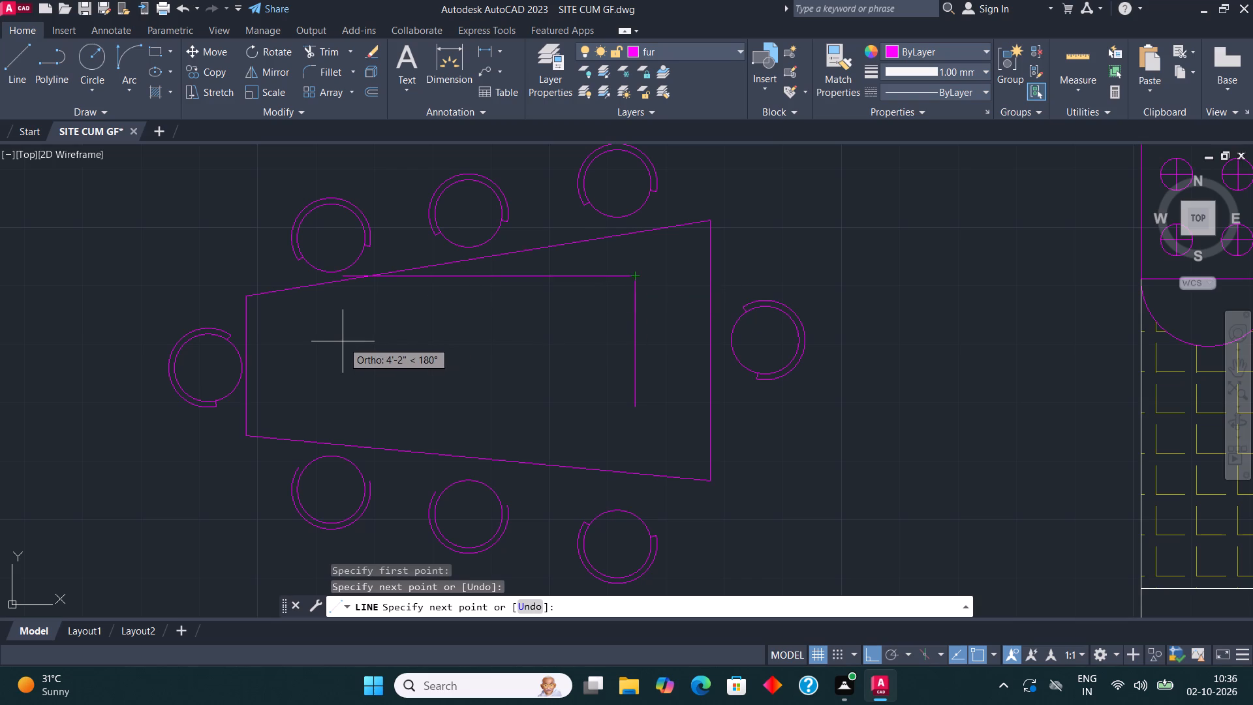
key("F8")
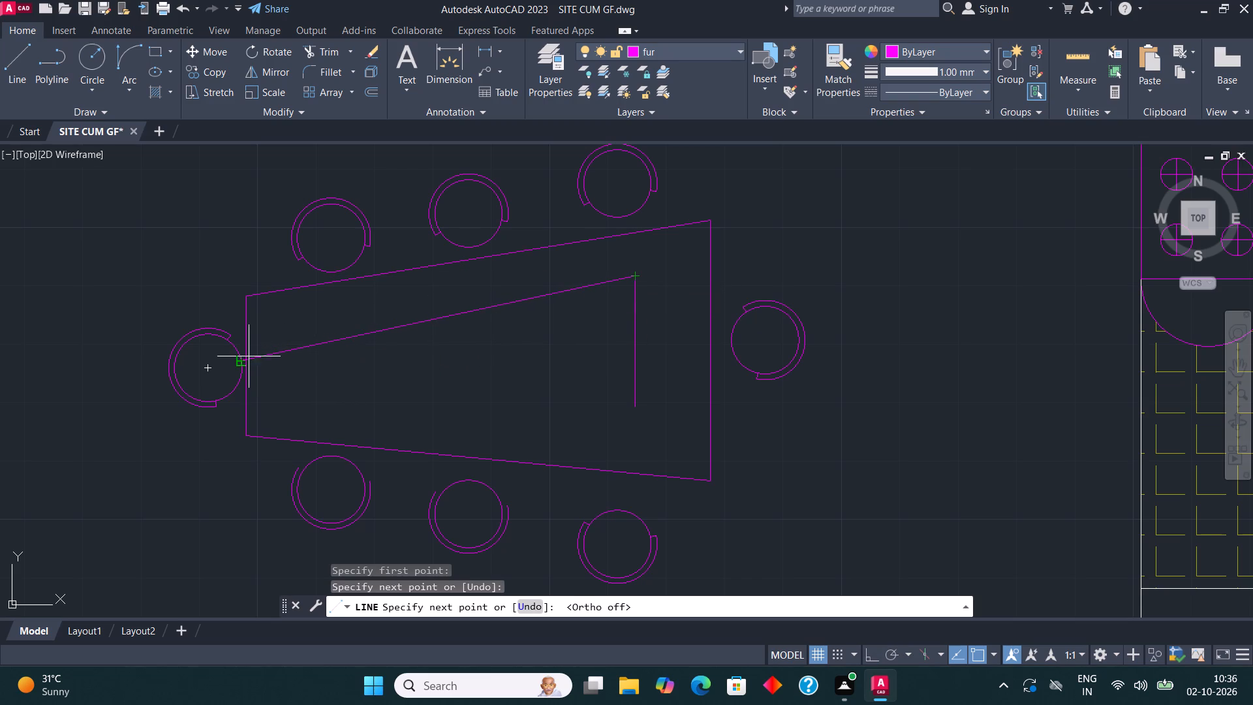
left_click(255, 356)
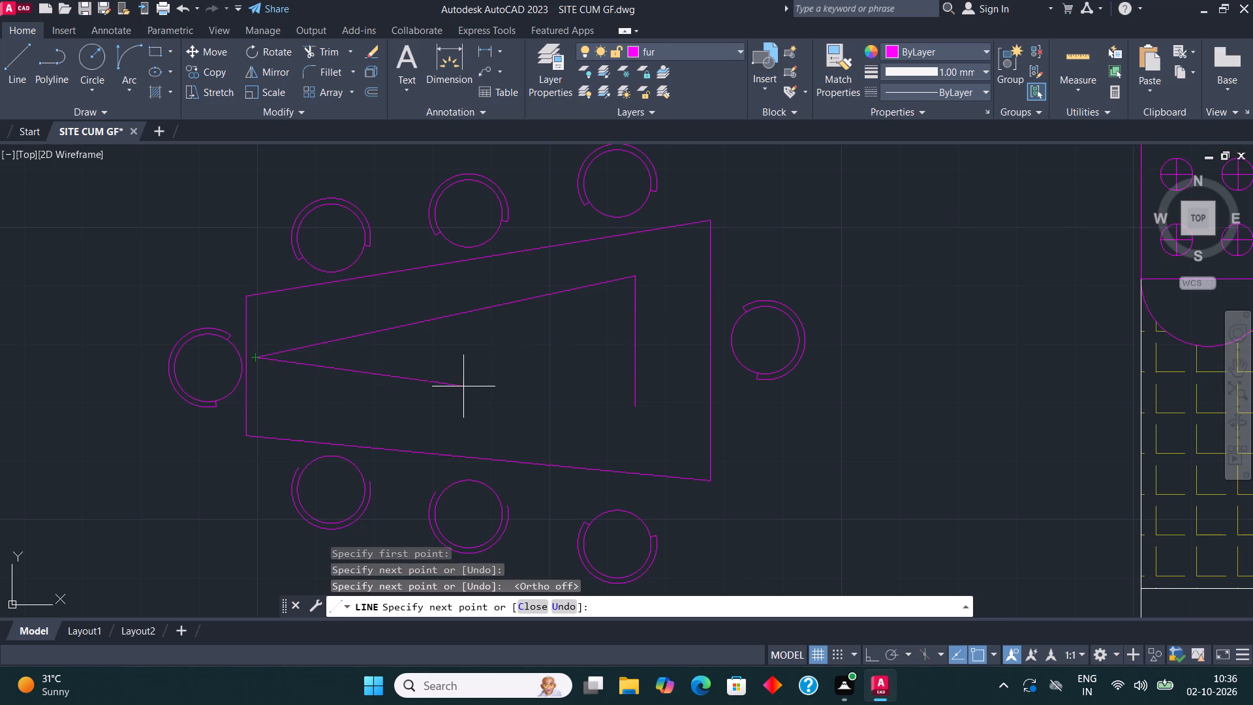
left_click(634, 409)
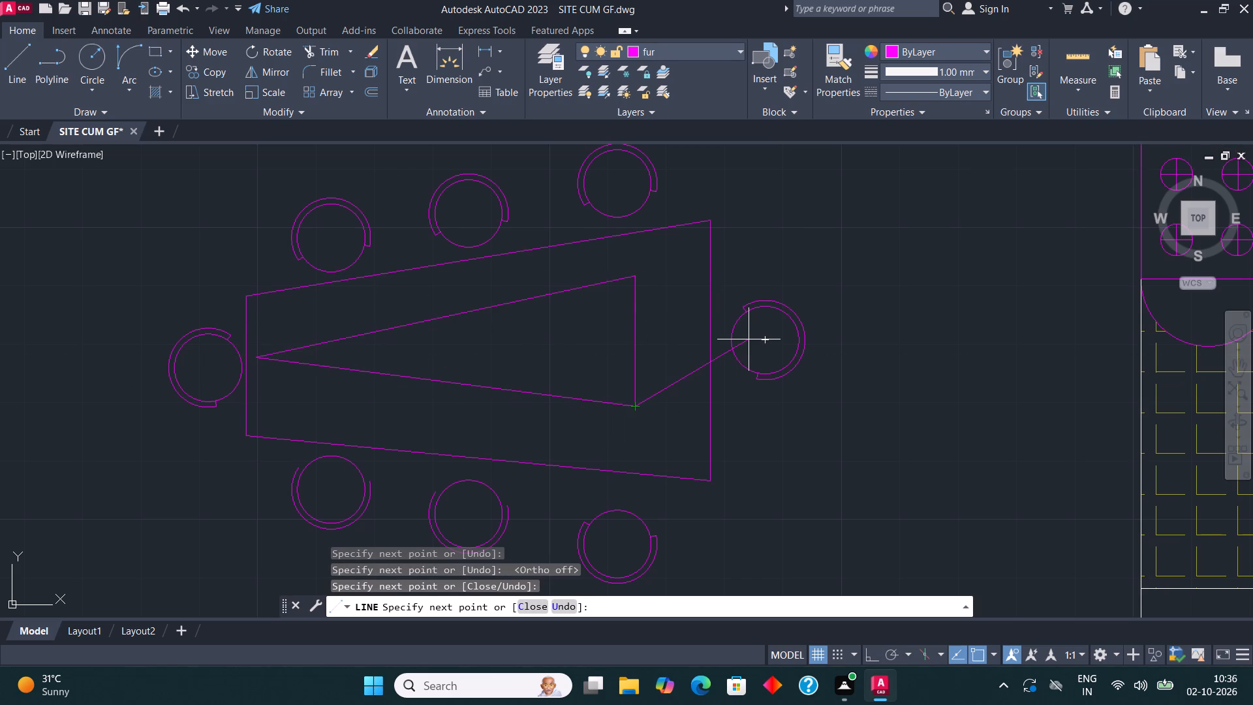
key("Escape")
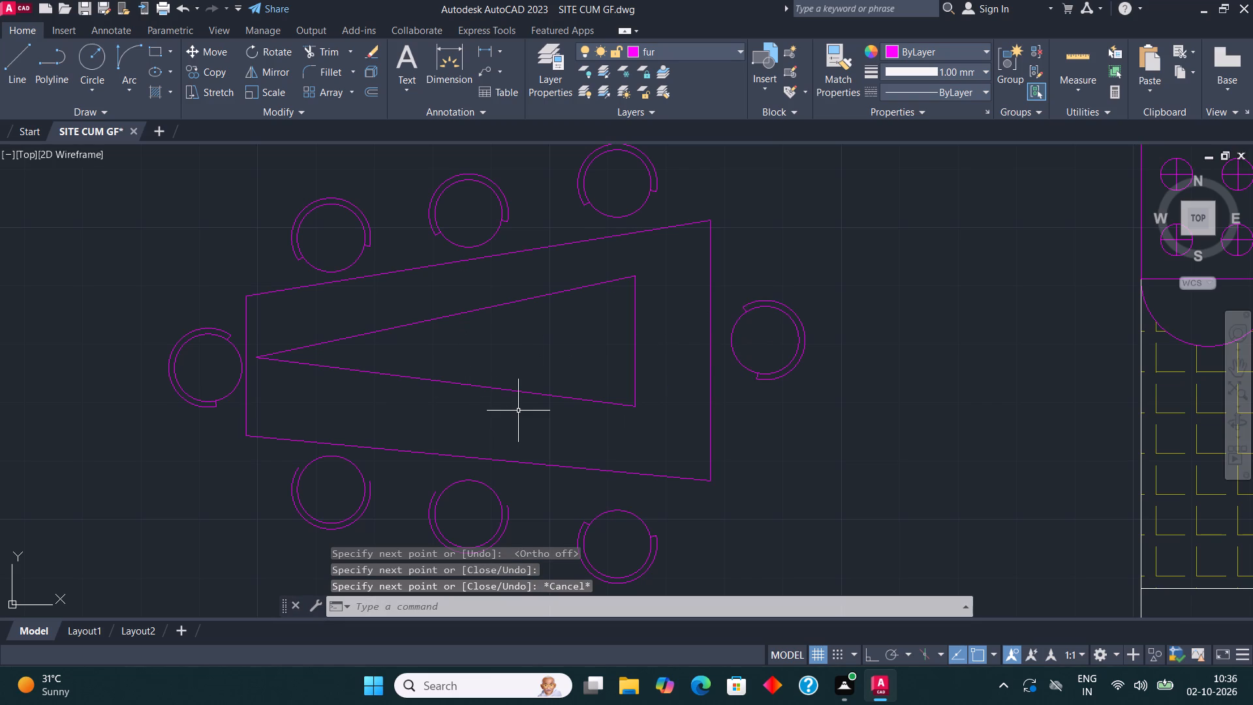
Make the floor layer current and hatch the inside of the triangle on the dining table.
left_click(666, 45)
left_click(673, 91)
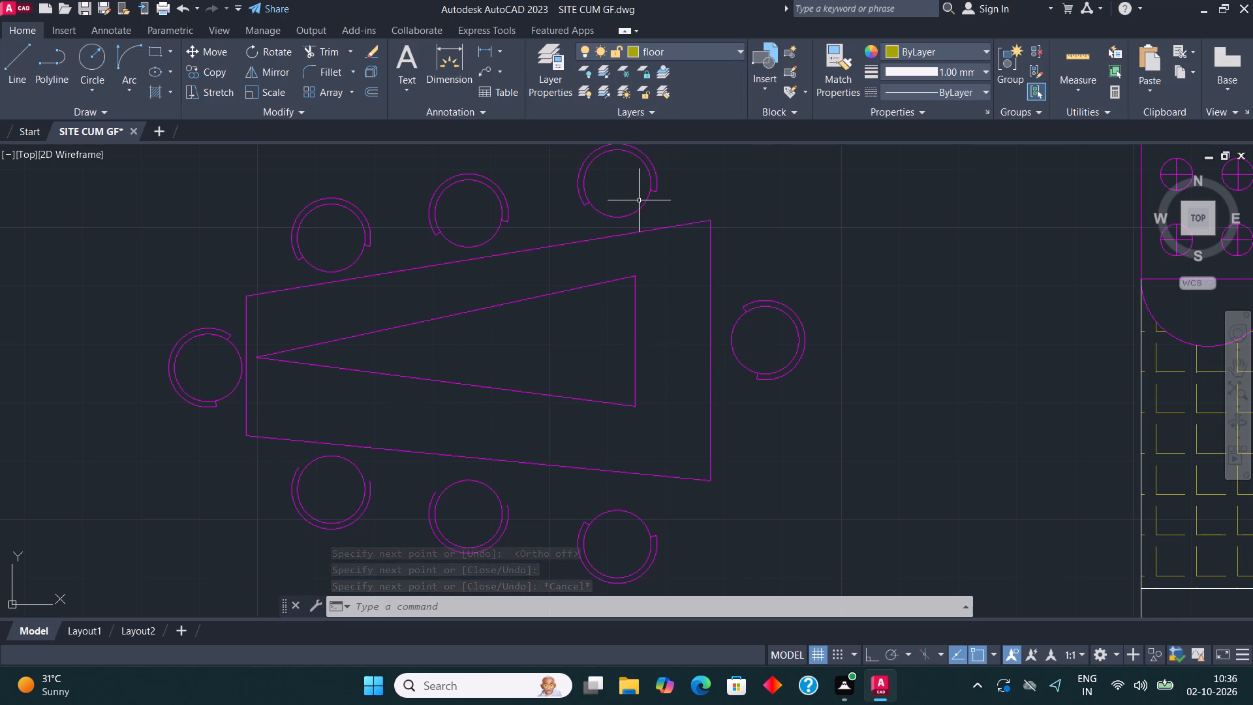
key("h")
key("Return")
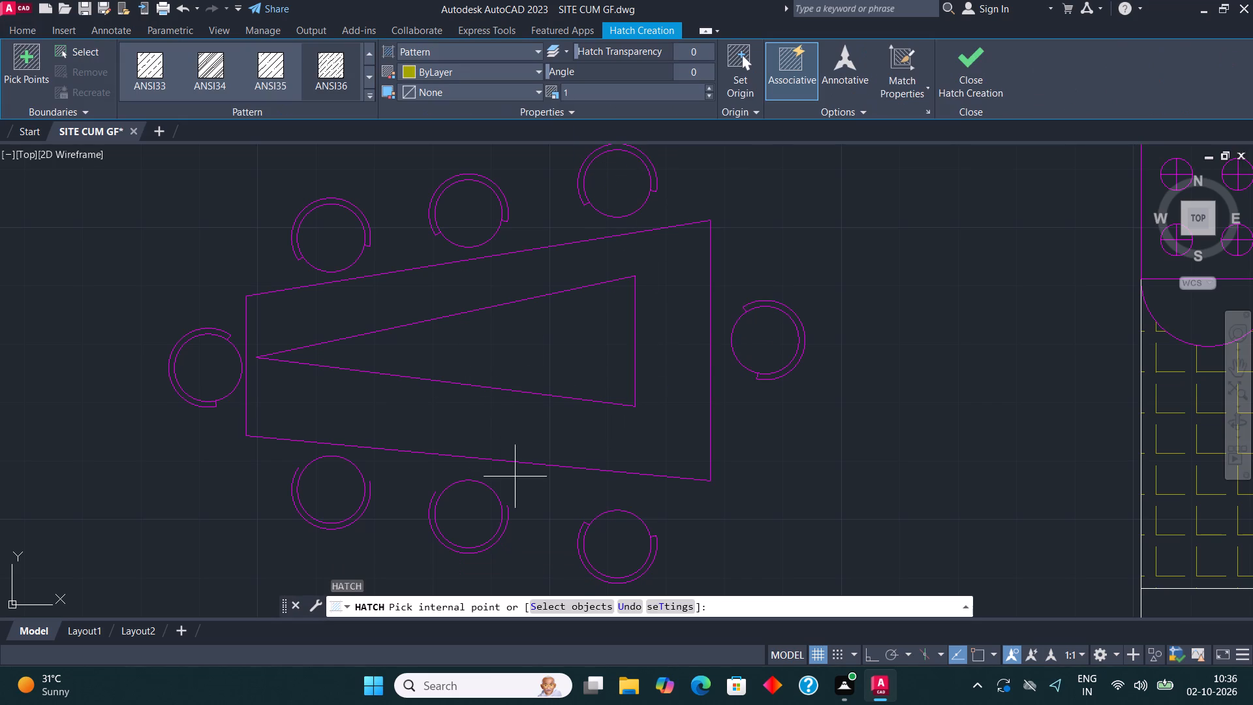
left_click(542, 356)
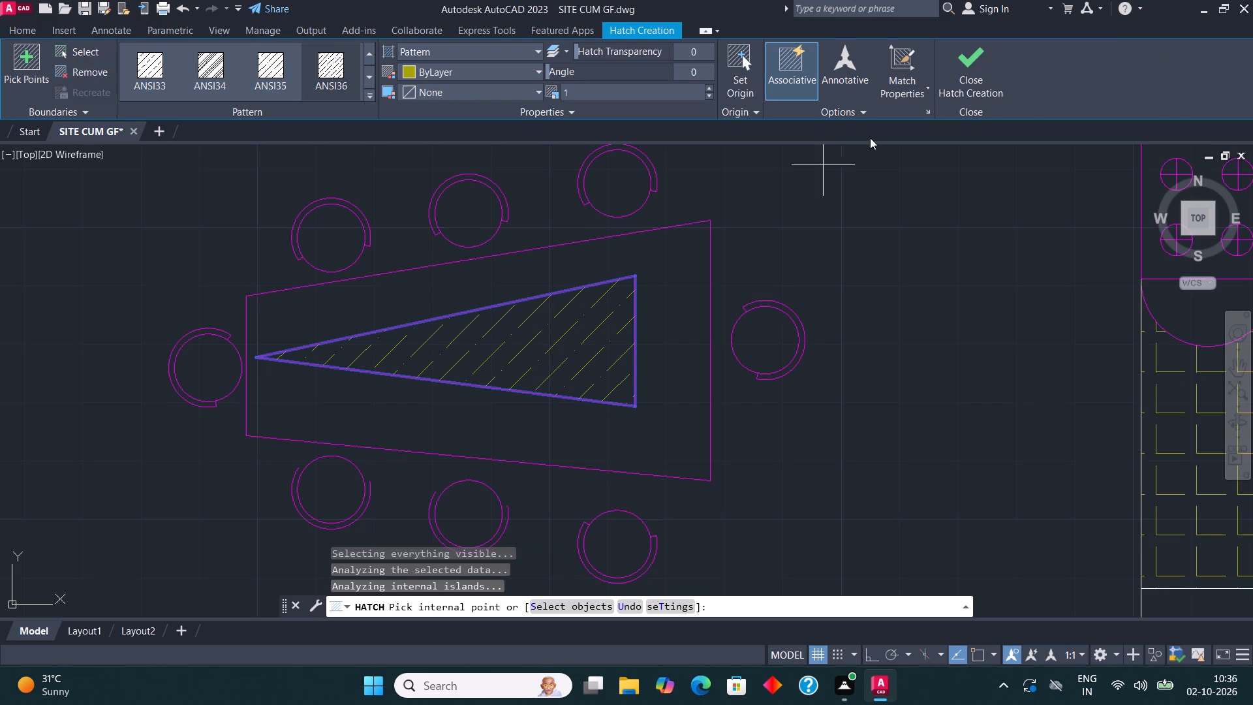
left_click(963, 68)
scroll(536, 384, "down", 4)
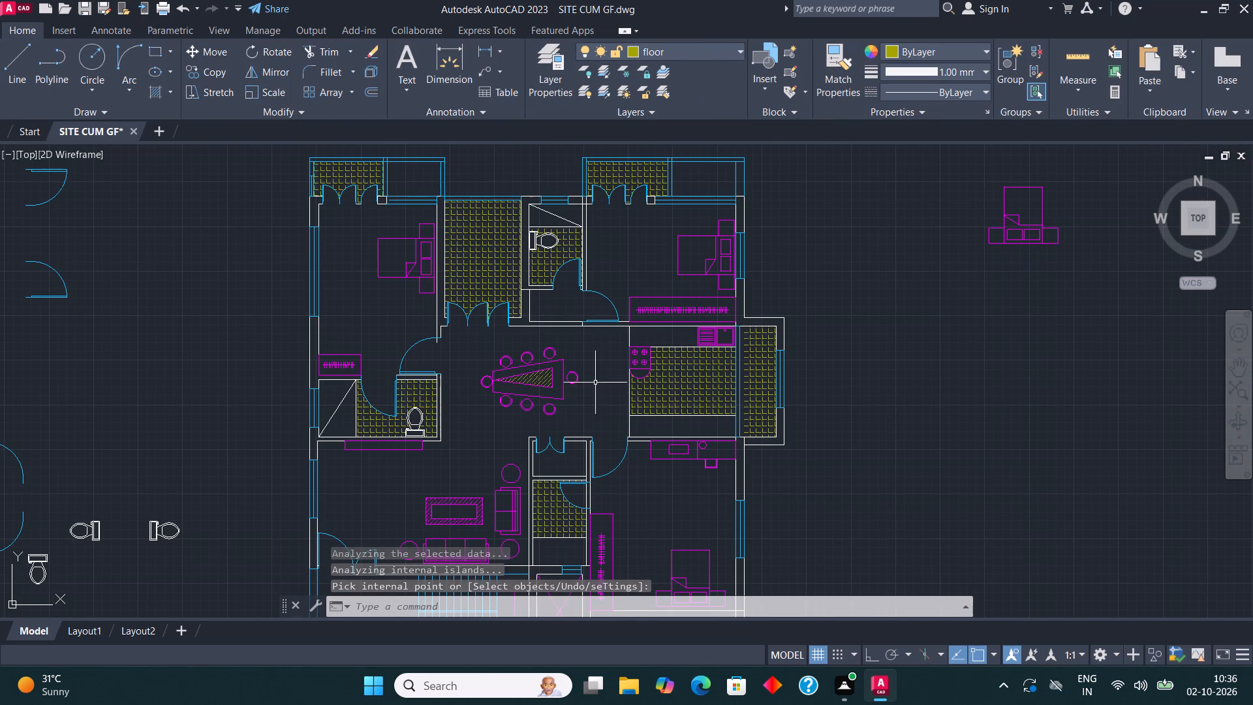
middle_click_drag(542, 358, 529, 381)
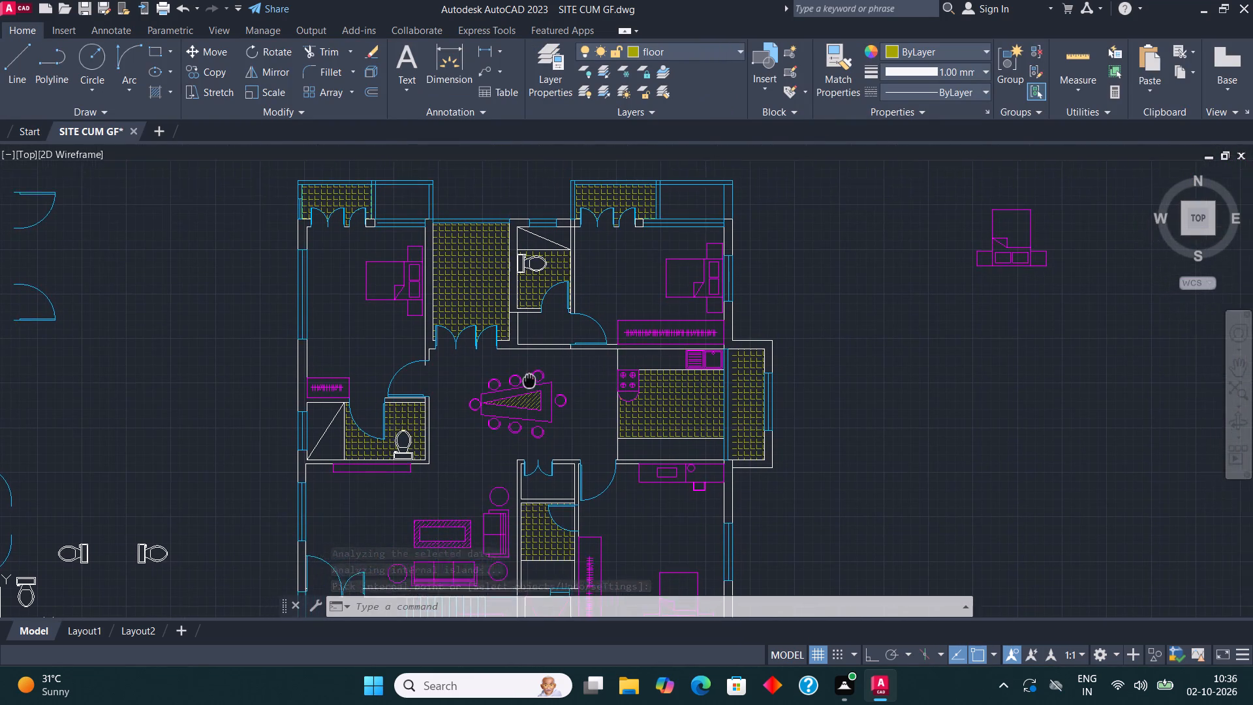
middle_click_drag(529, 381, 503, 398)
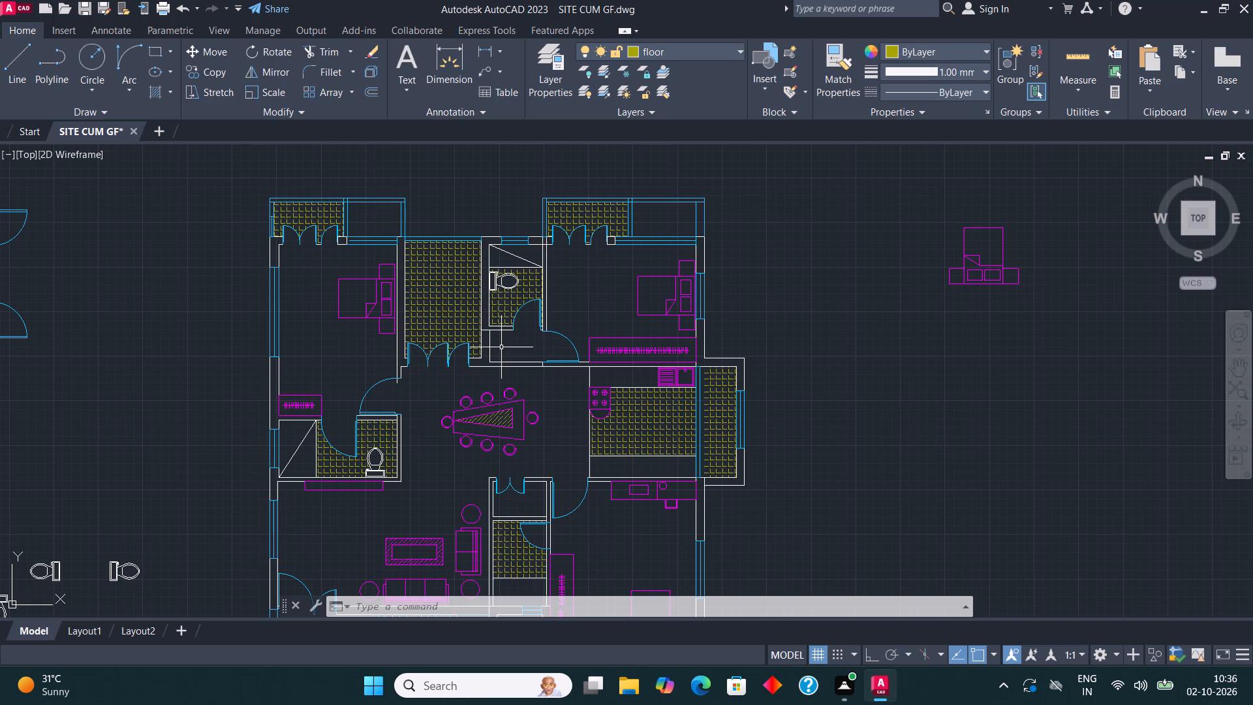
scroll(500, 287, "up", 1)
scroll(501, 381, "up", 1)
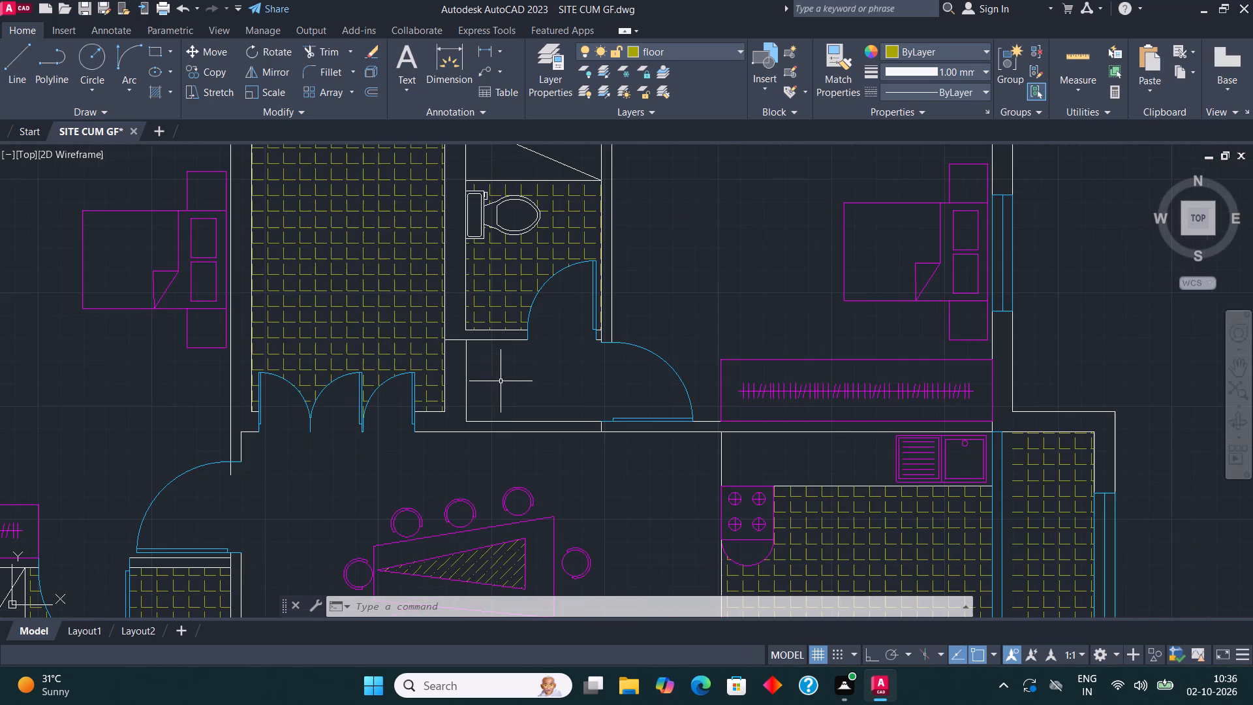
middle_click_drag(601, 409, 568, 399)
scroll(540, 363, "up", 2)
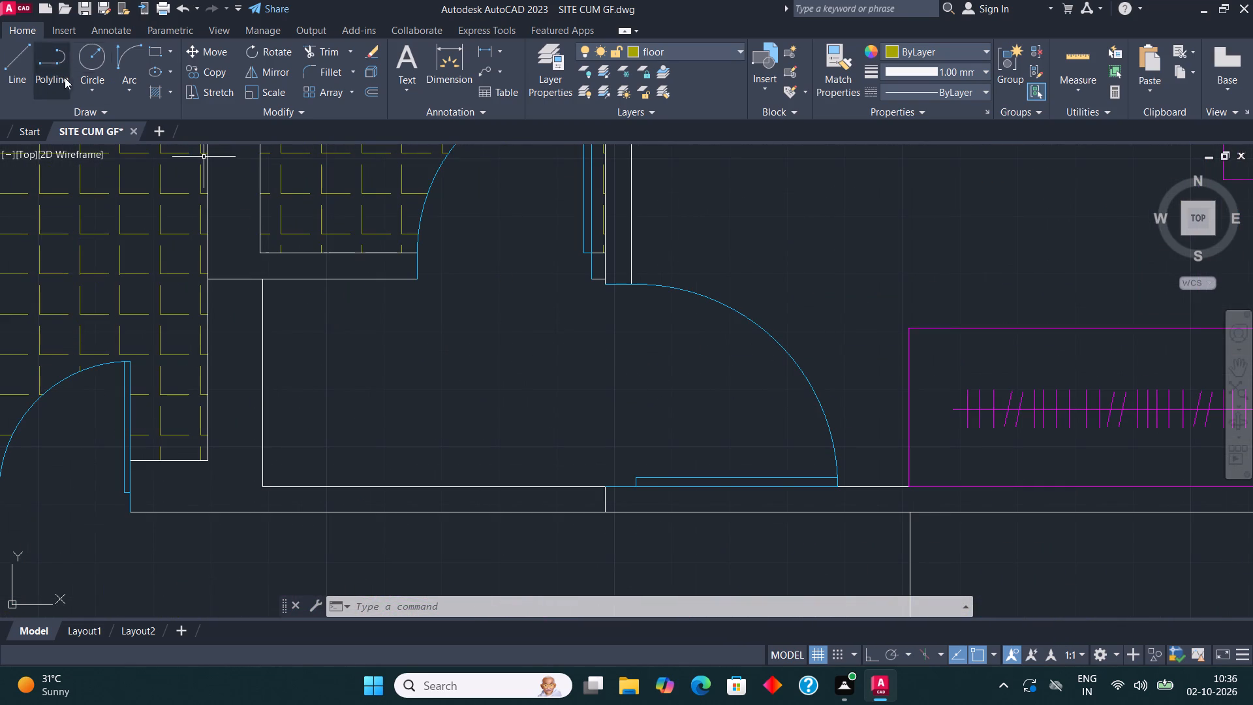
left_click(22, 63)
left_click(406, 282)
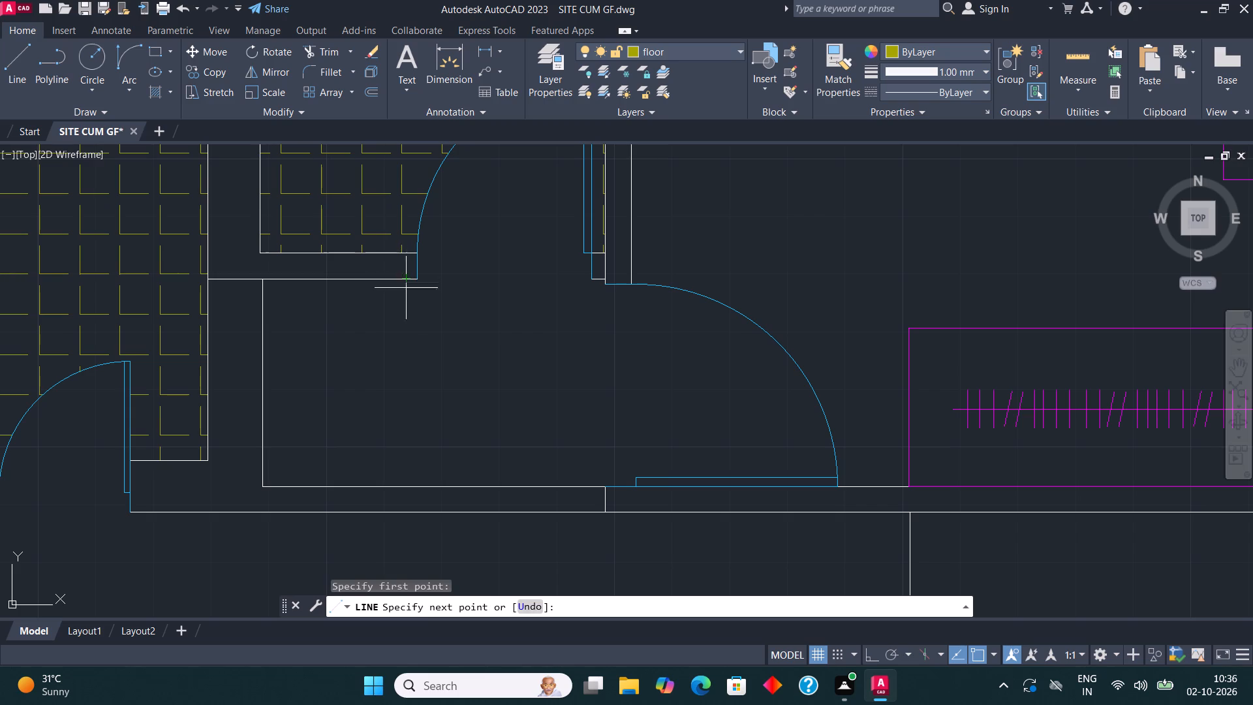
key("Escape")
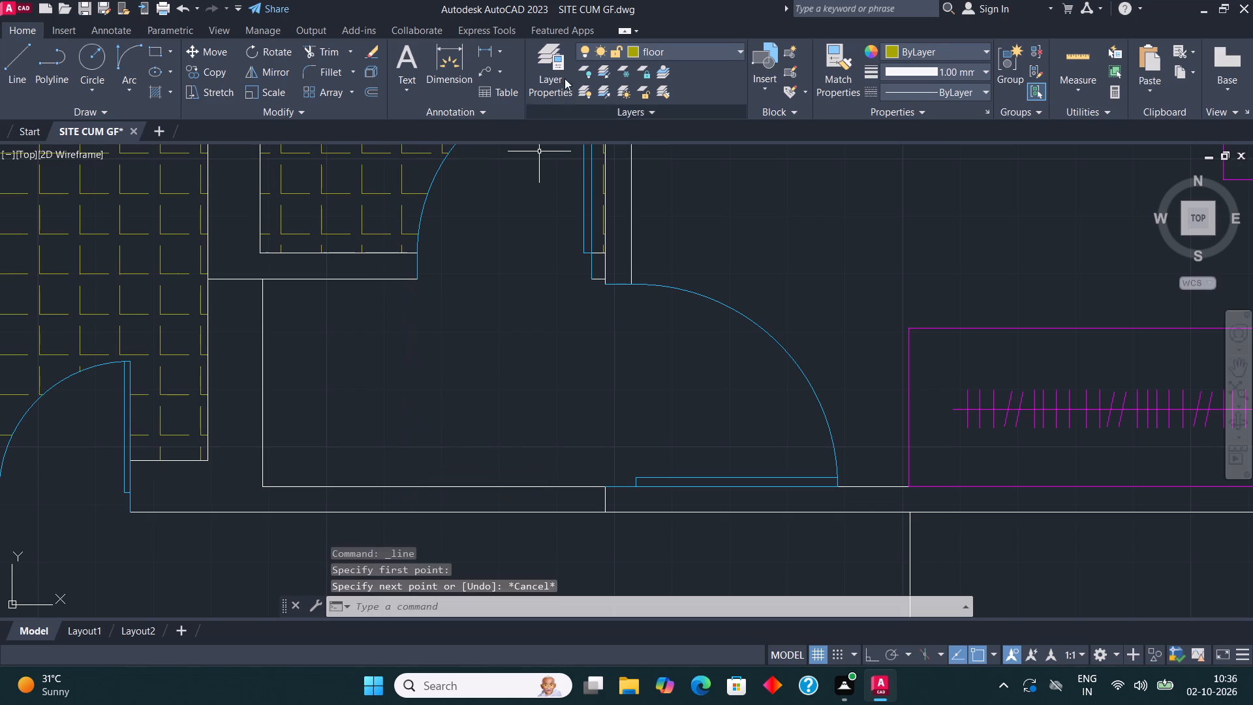
Make the fur layer current and, with Ortho on, draw a vertical counter edge across the passage just south of the toilet.
left_click(686, 57)
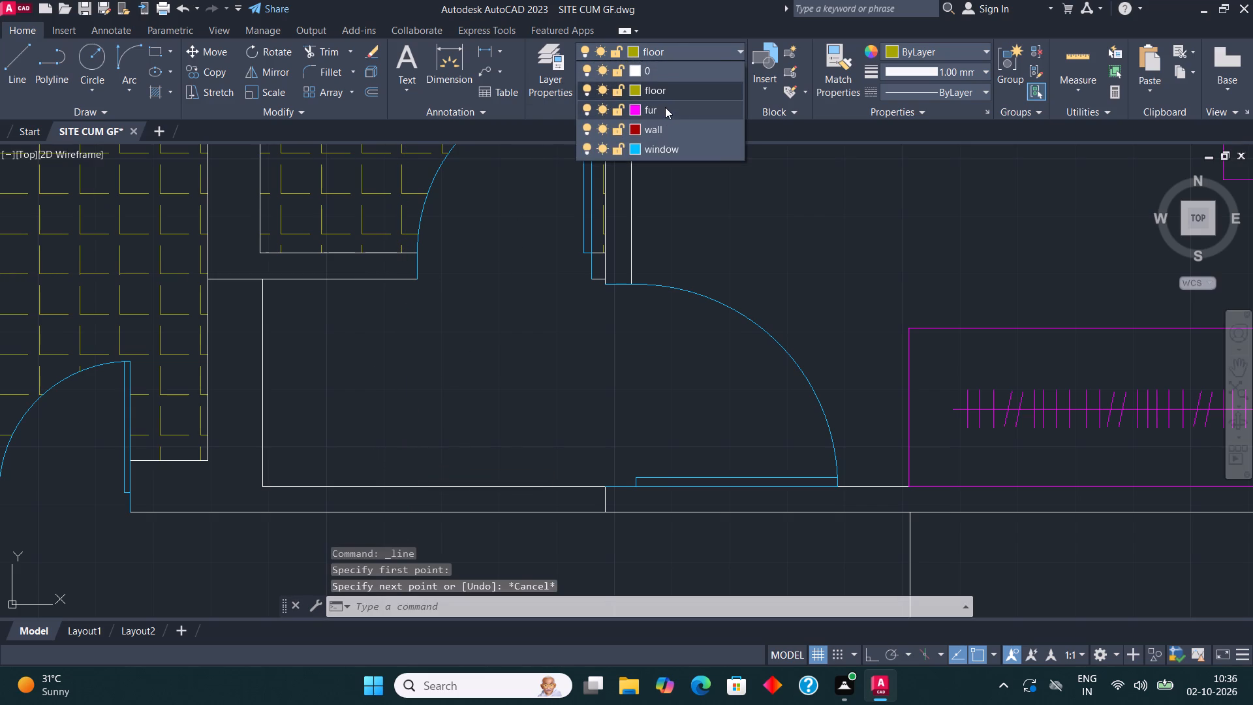
left_click(665, 107)
key("F8")
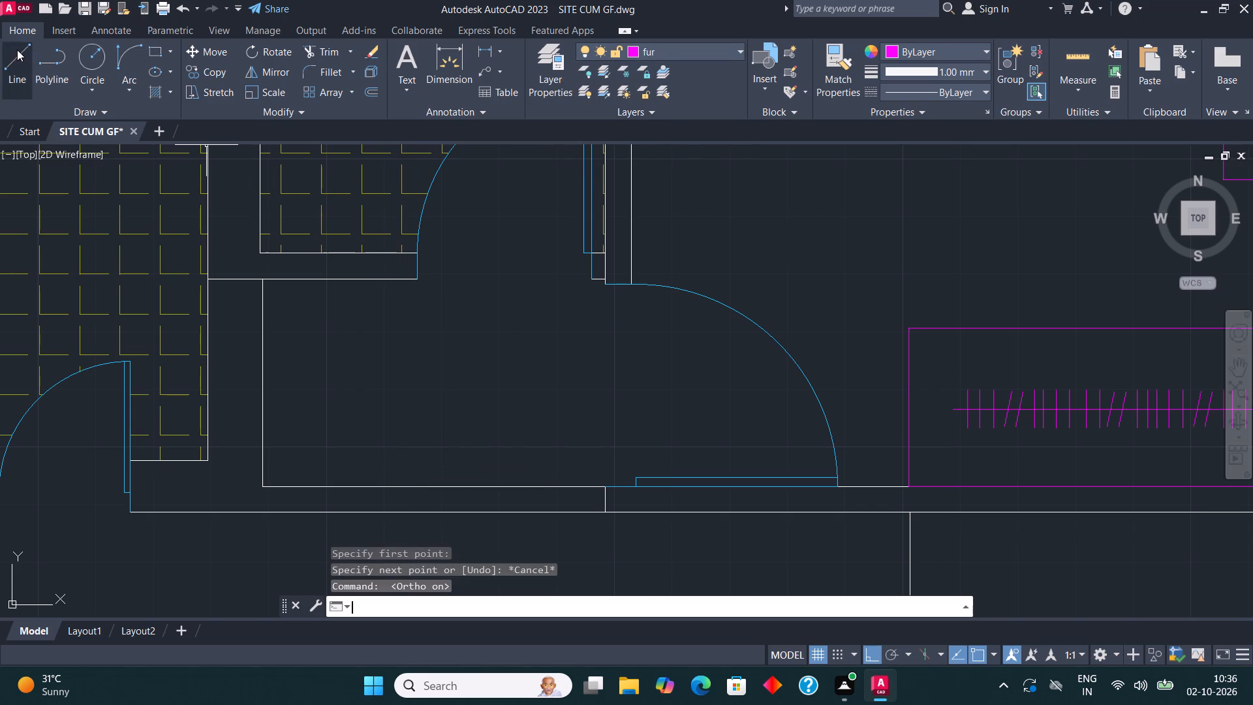
left_click(17, 51)
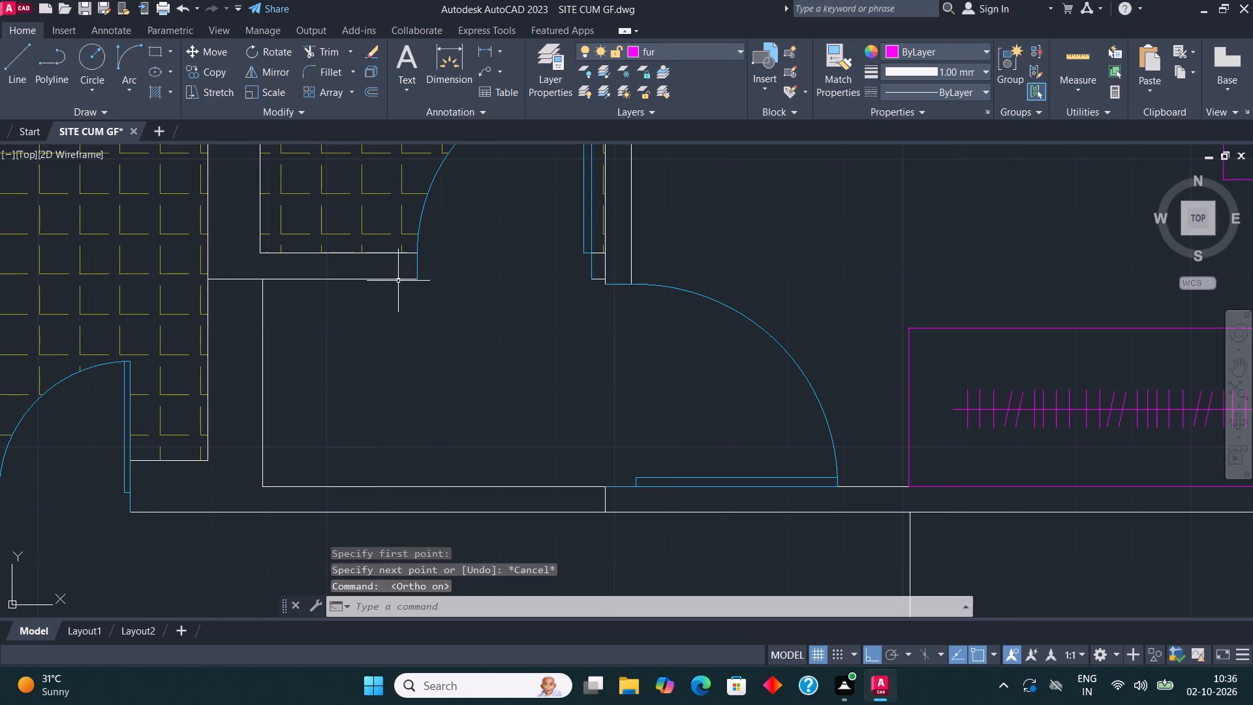
left_click(11, 59)
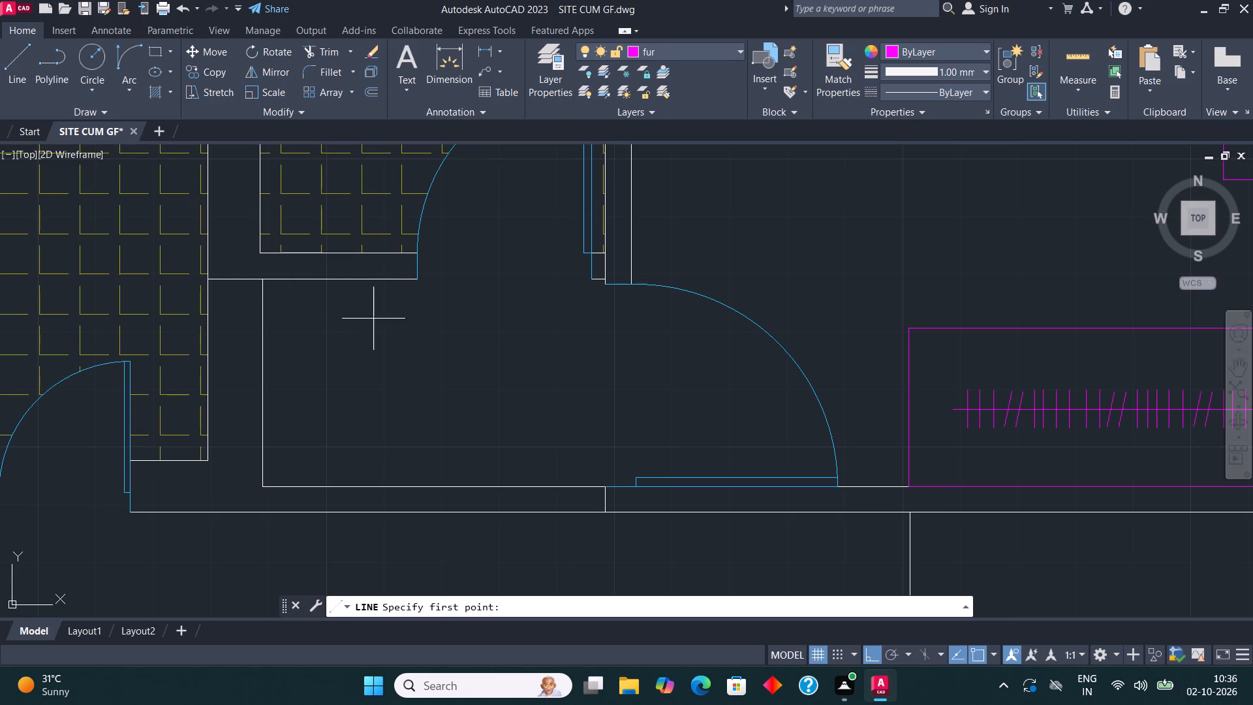
left_click(401, 280)
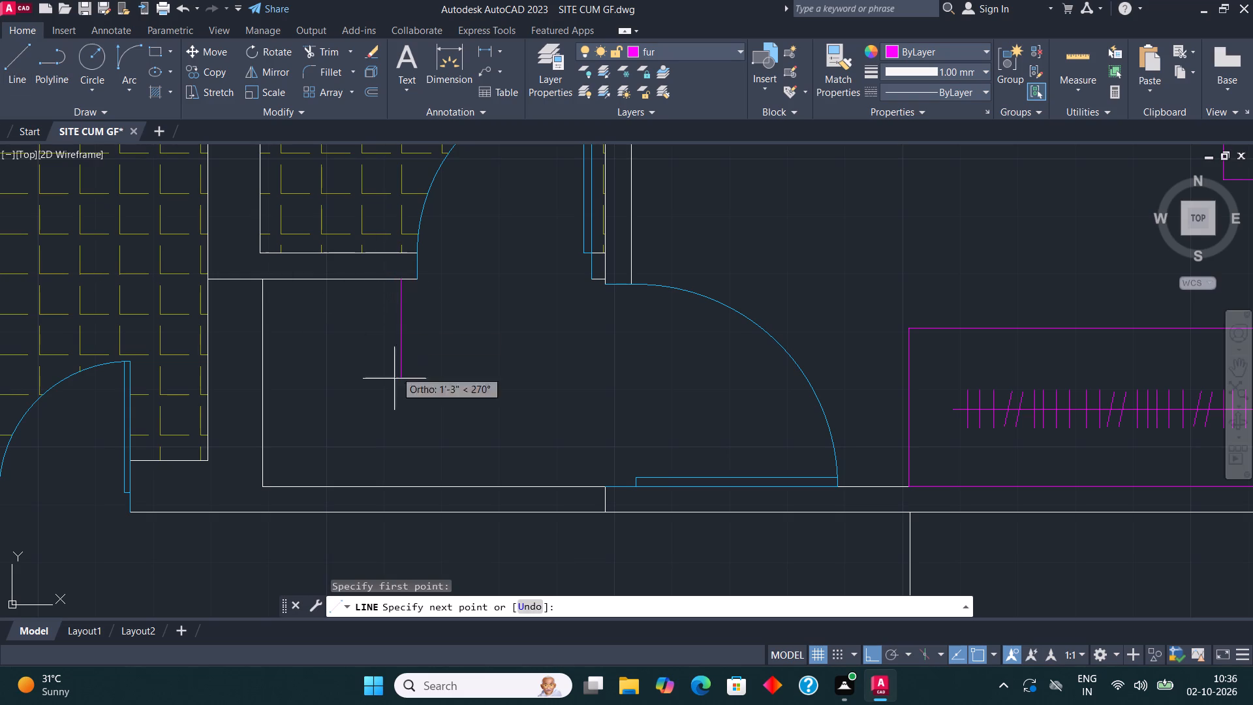
left_click(407, 482)
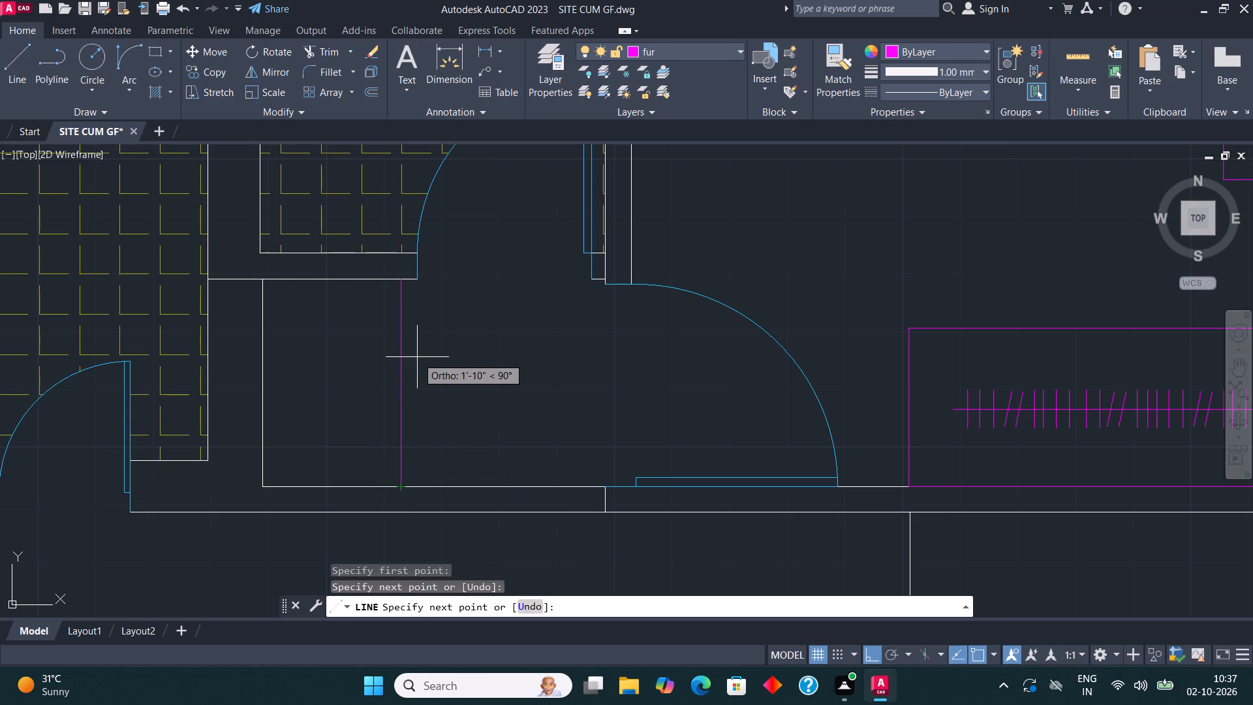
key("Escape")
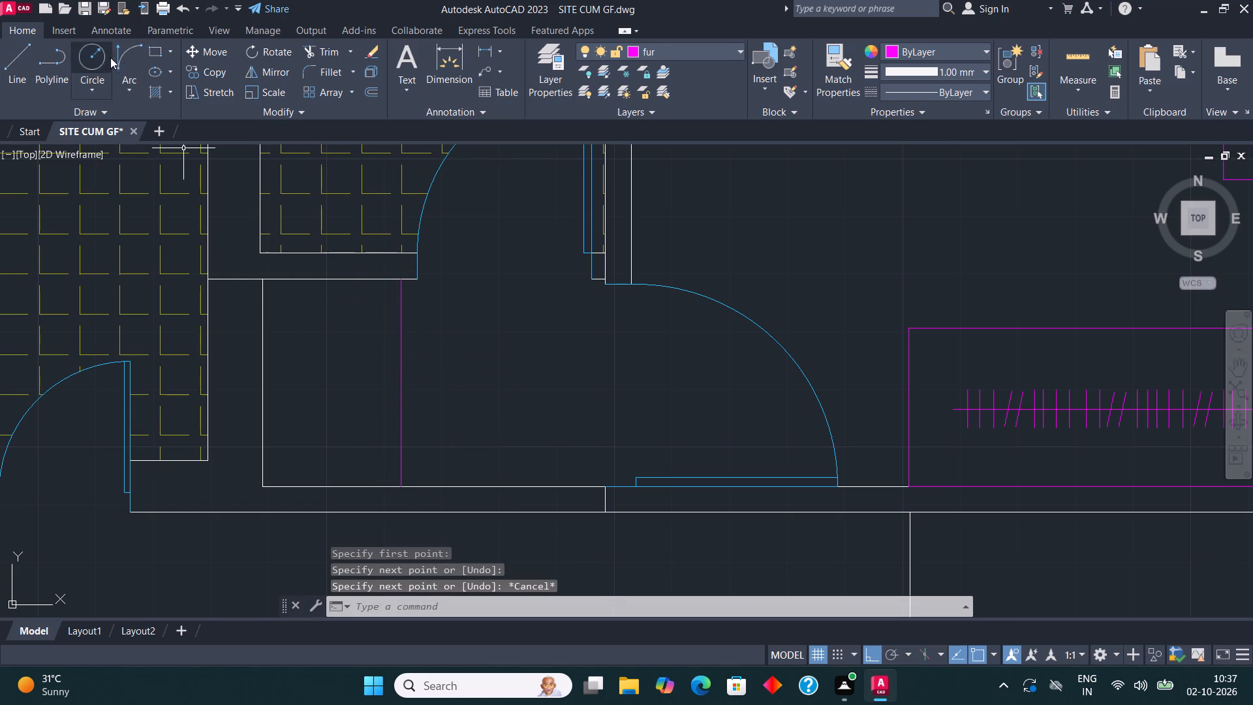
Draw an ellipse basin with a vertical half-axis of about 0'-9" and shift it northeast, Ortho off, to centre it on the counter.
left_click(153, 70)
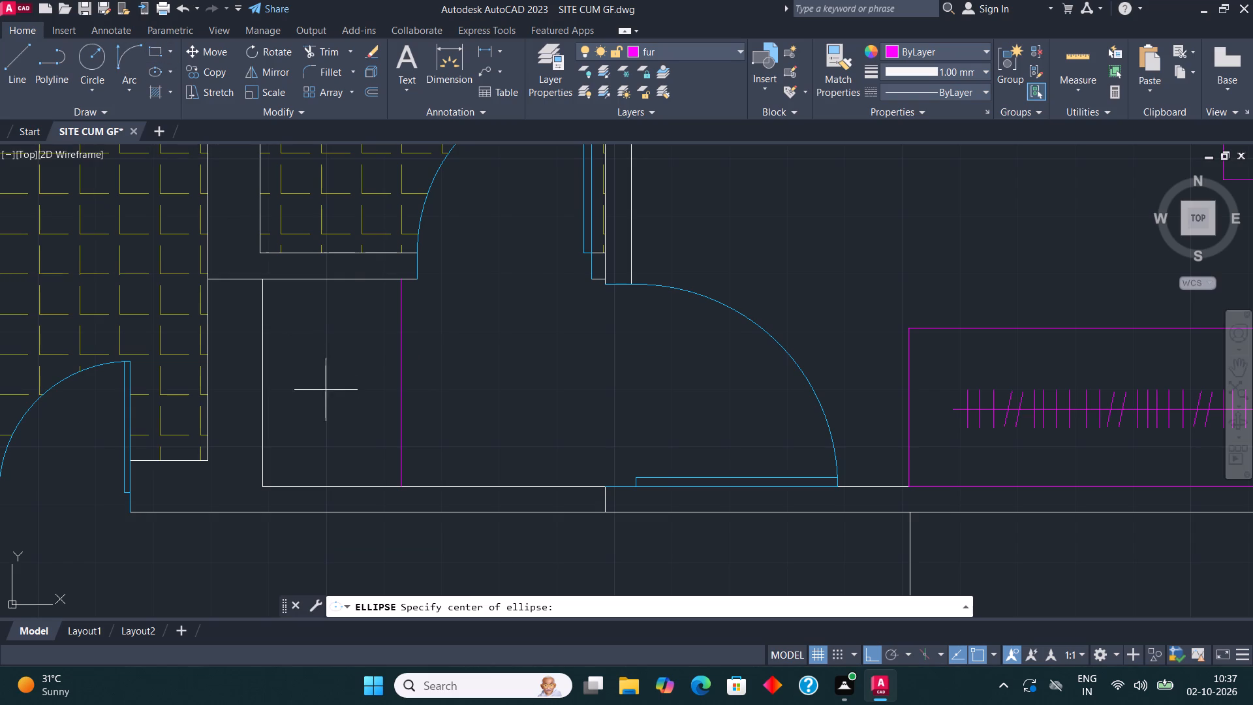
left_click(318, 408)
left_click(320, 357)
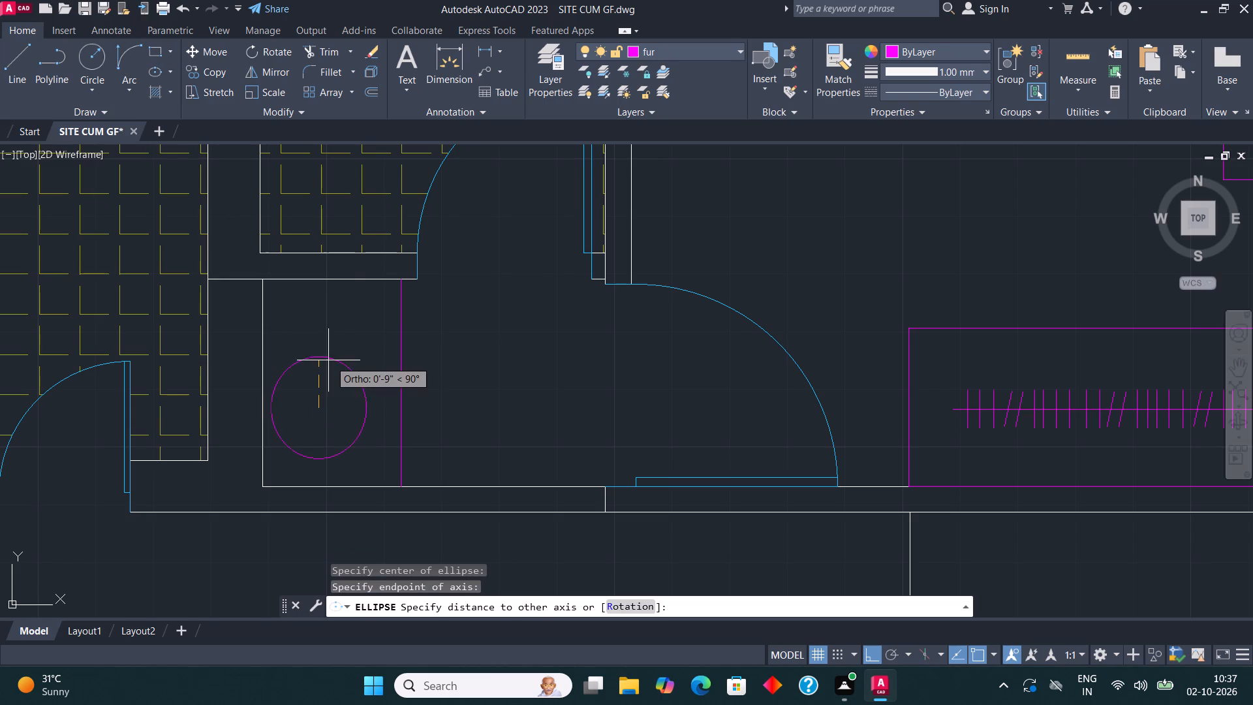
left_click(336, 361)
left_click(332, 357)
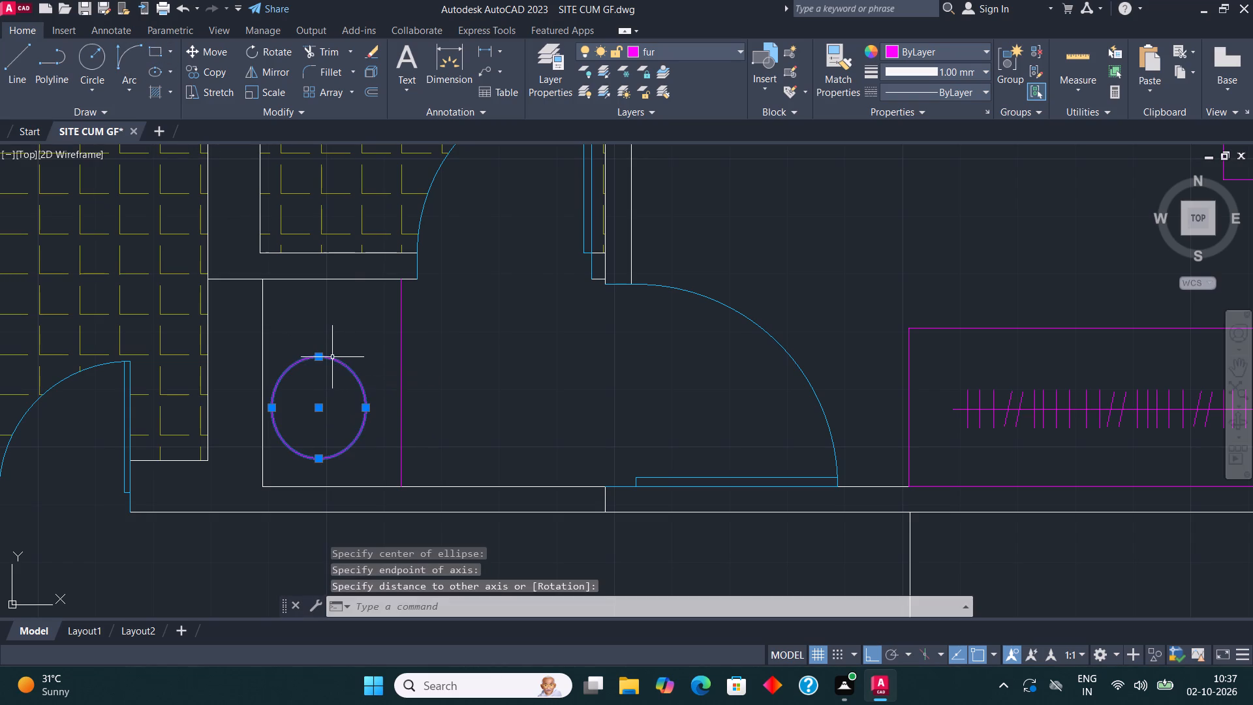
left_click(317, 406)
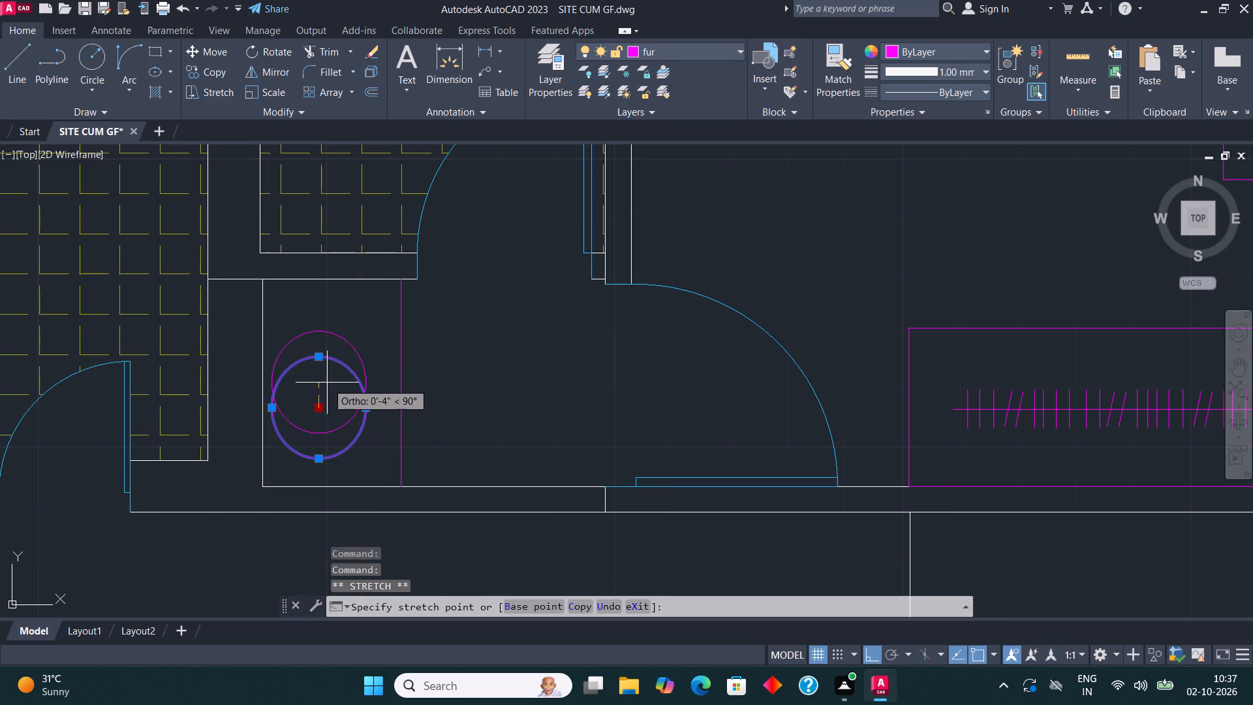
key("F8")
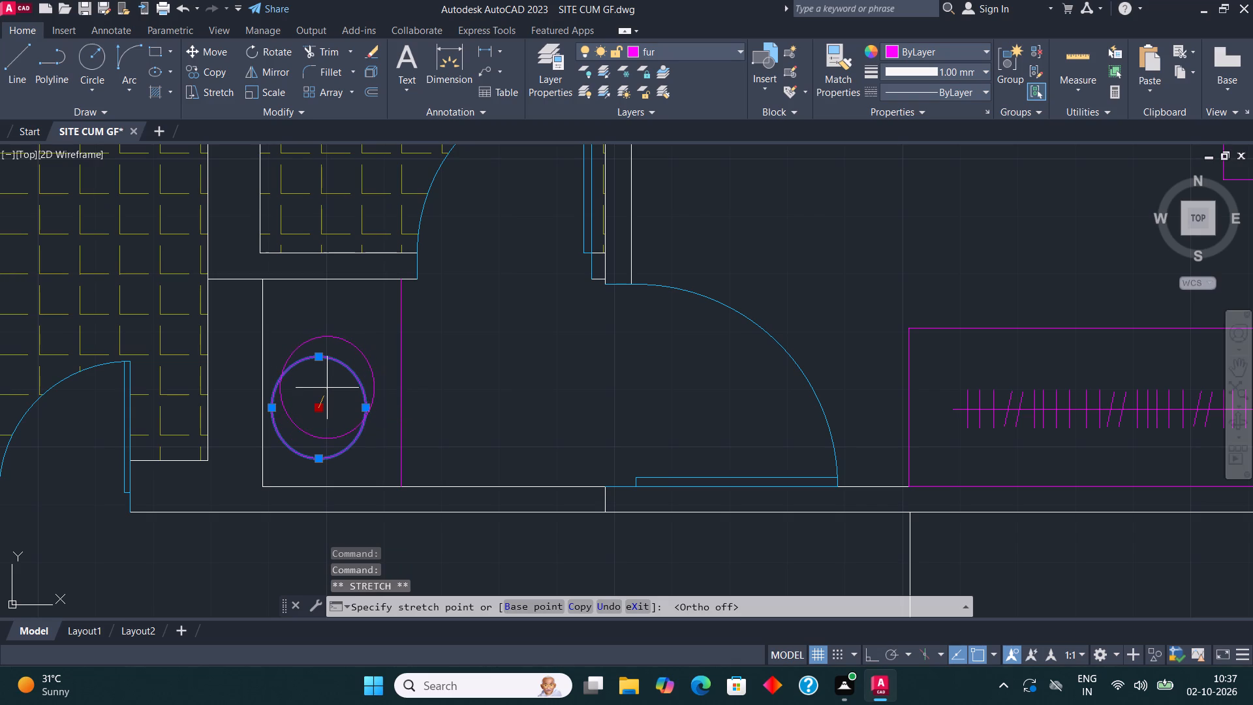
left_click(328, 383)
key("Escape")
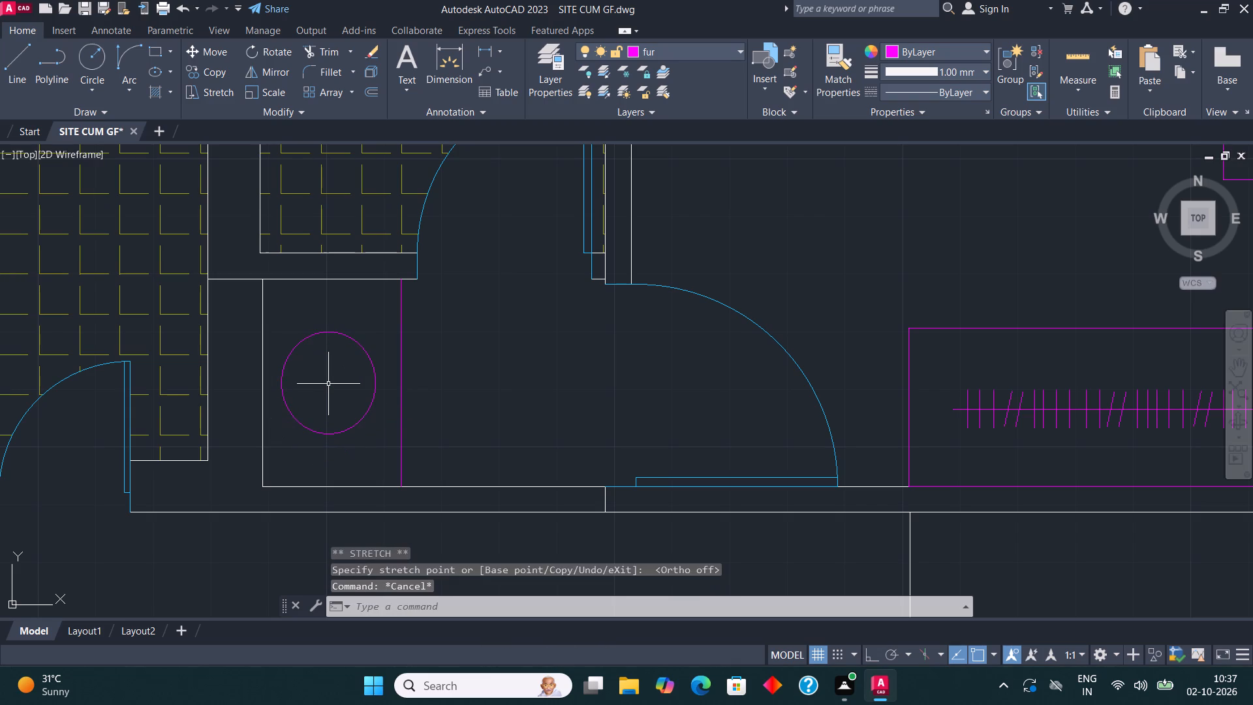
Draw a small circle just inside the west edge of the basin ellipse.
scroll(339, 384, "up", 1)
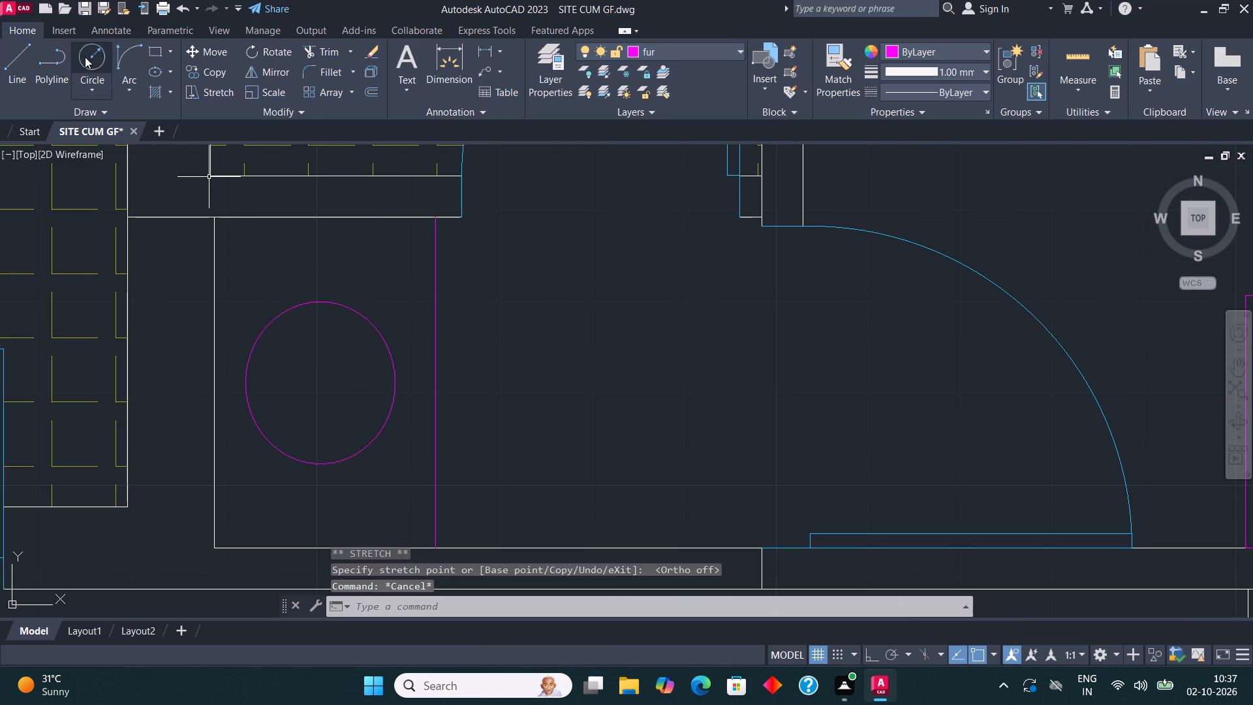
left_click(85, 56)
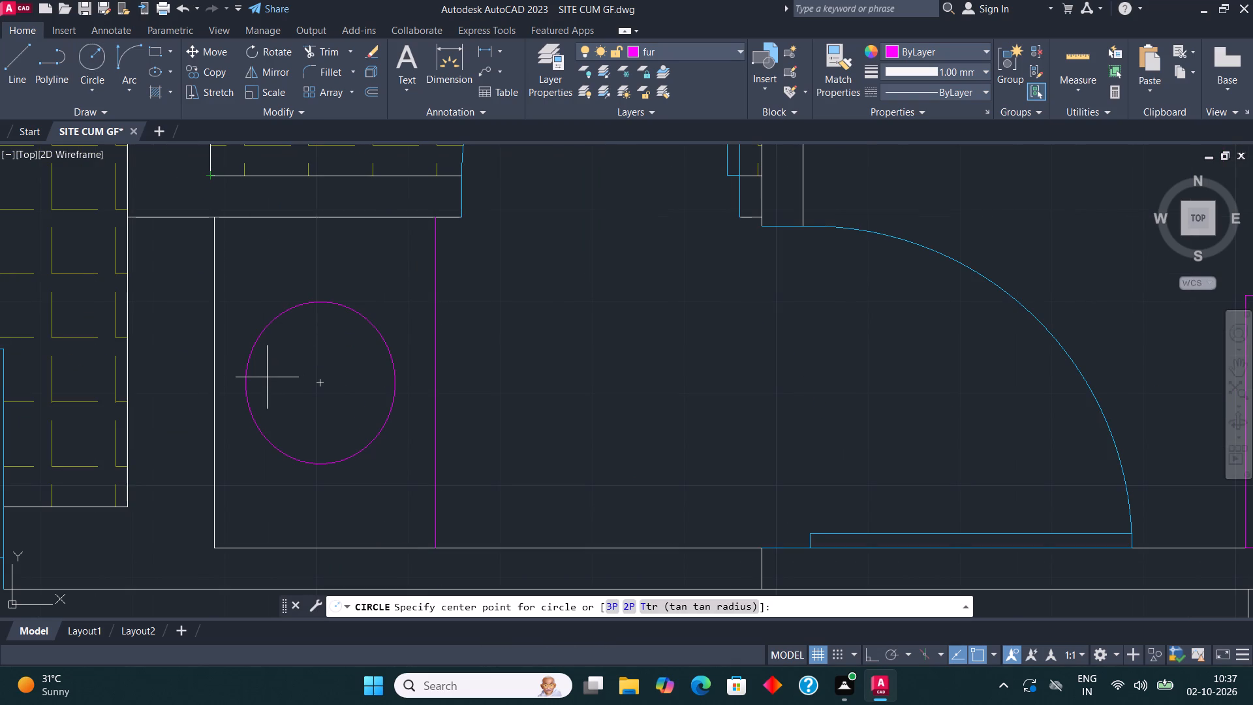
left_click(262, 379)
left_click(271, 378)
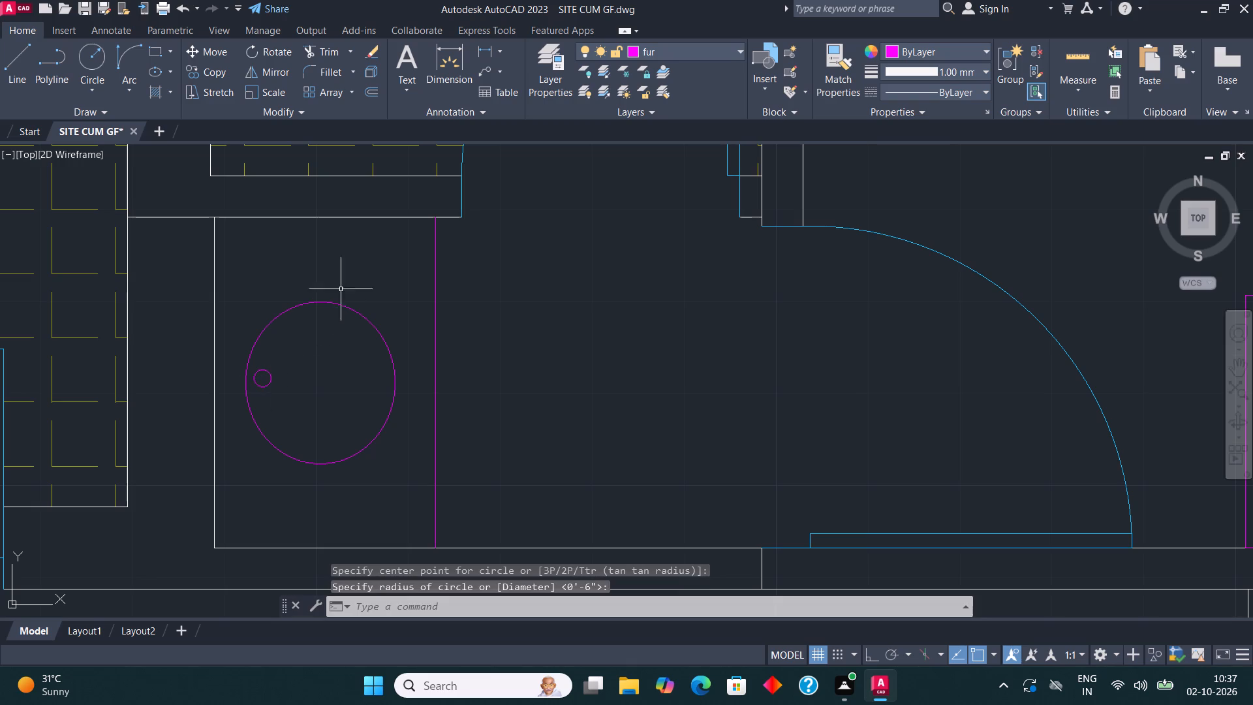
Outline the whole basin counter with a rectangle from its northwest corner to its southeast corner.
left_click(159, 48)
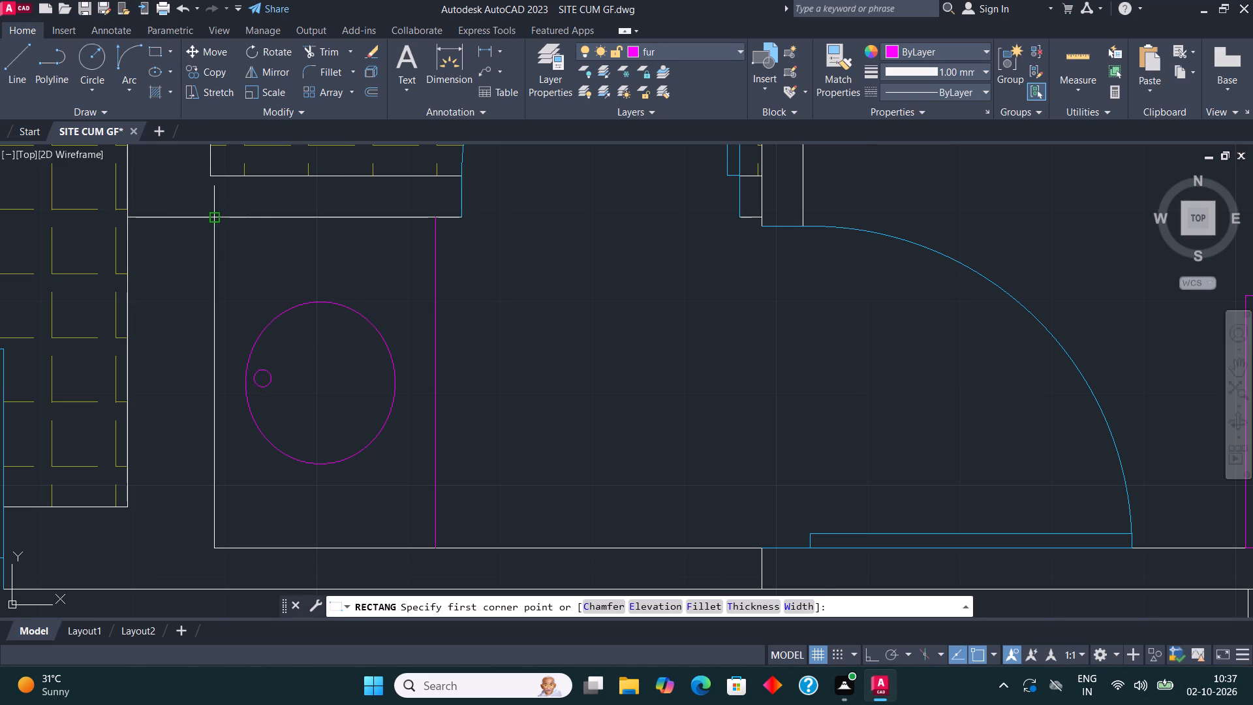
left_click(210, 217)
left_click(433, 544)
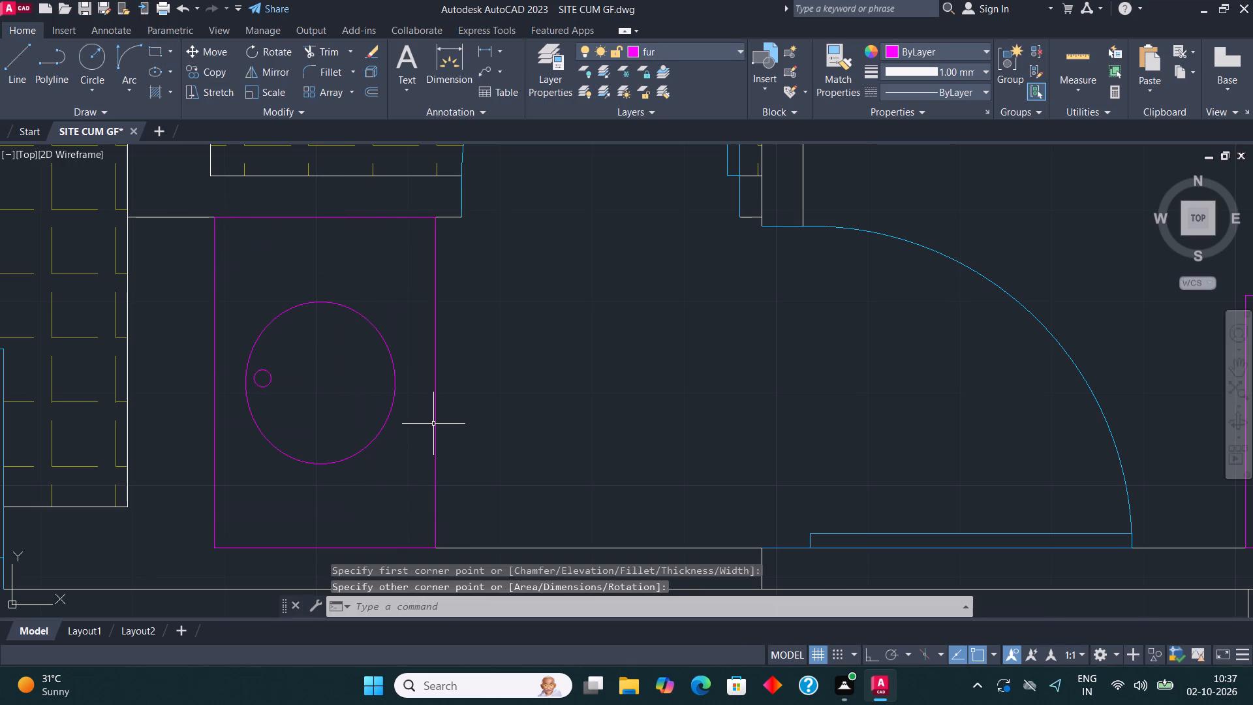
key("Escape")
Draw a short line across the wall thickness, straight south from the basin counter's southeast corner.
scroll(357, 319, "down", 3)
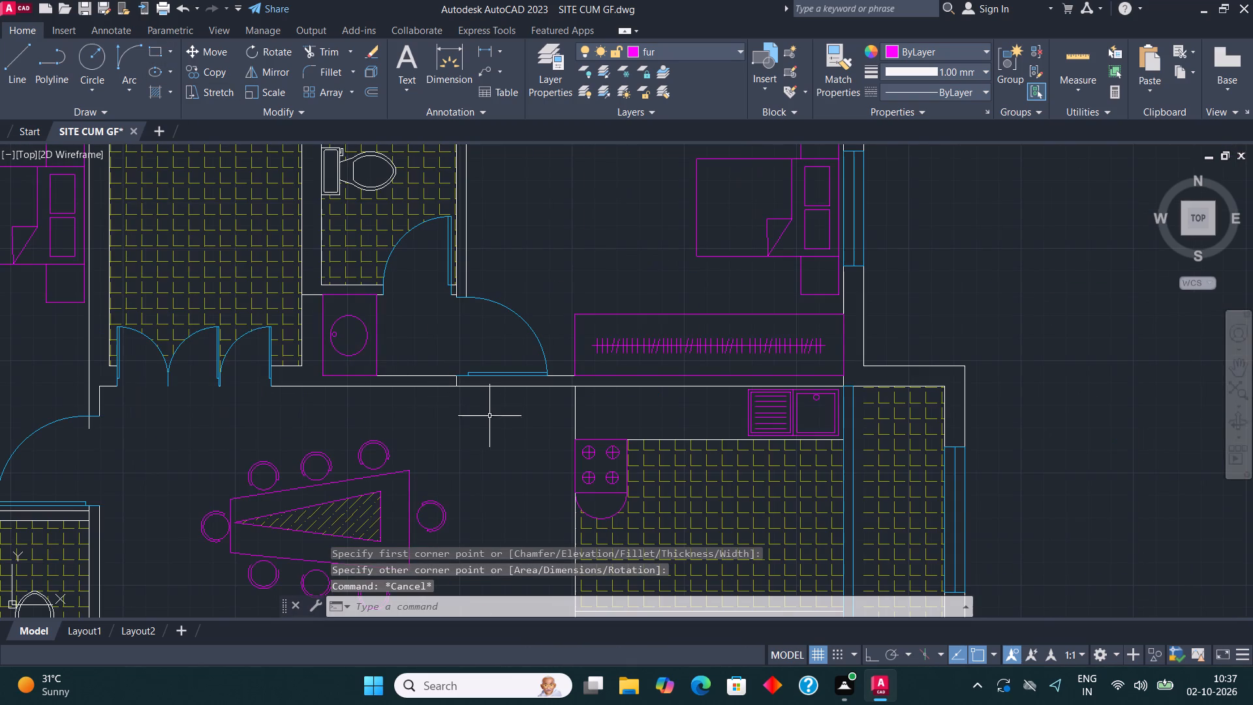
middle_click_drag(442, 390, 449, 441)
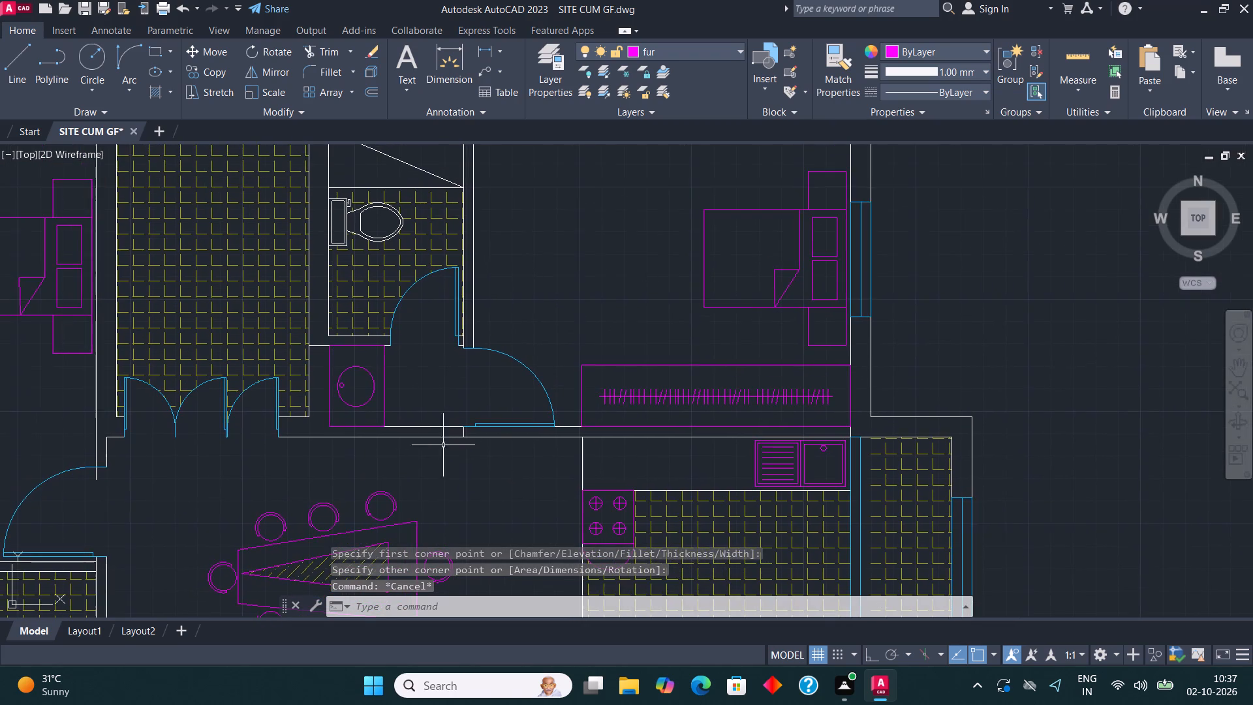
scroll(399, 440, "up", 3)
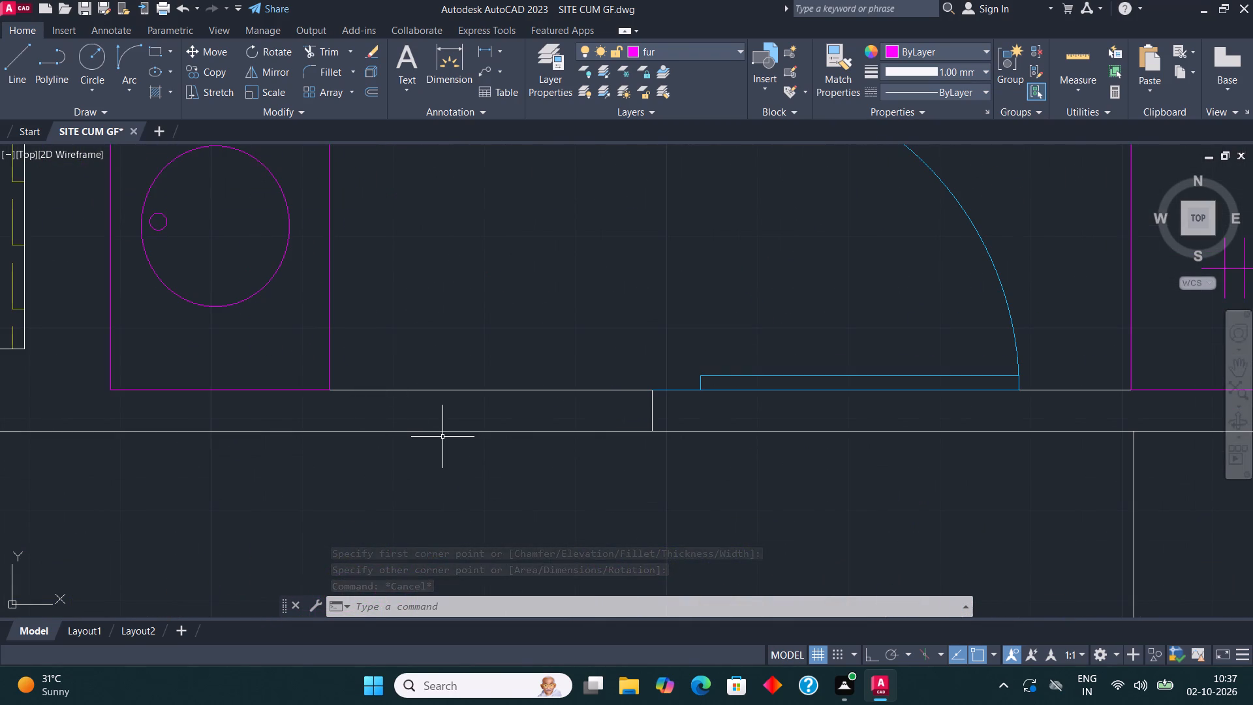
left_click(17, 43)
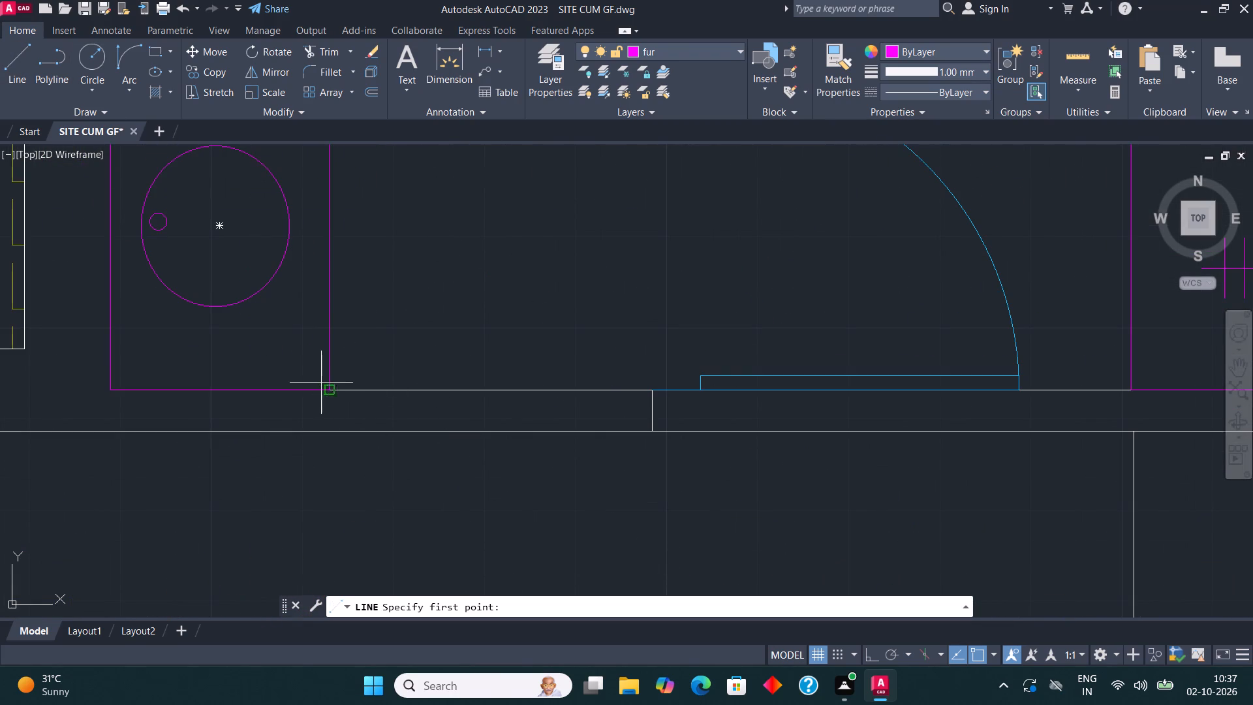
left_click(333, 394)
left_click(327, 433)
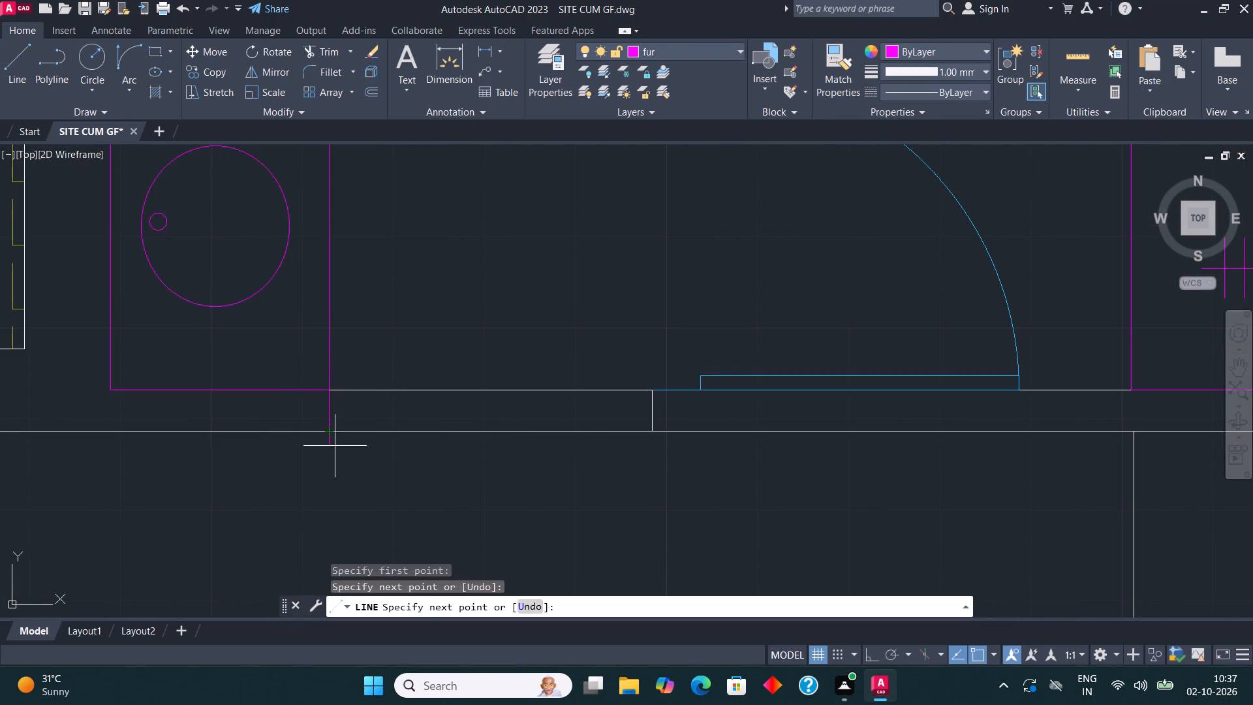
key("Escape")
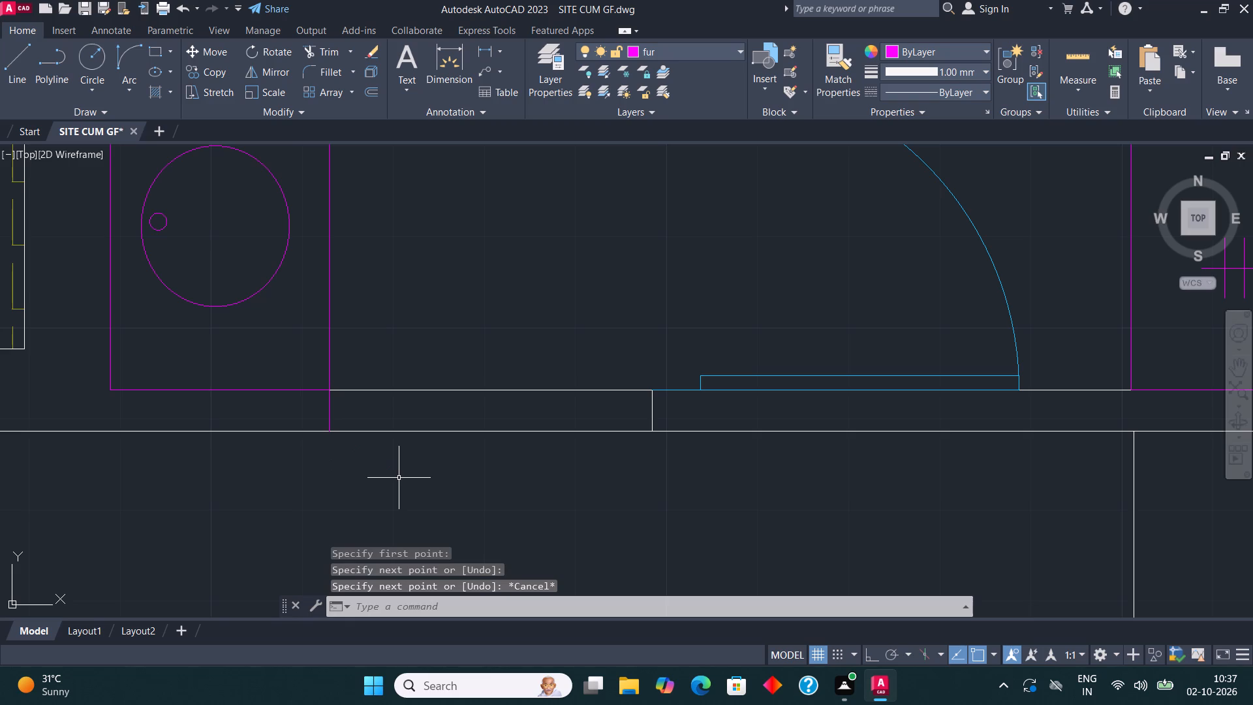
Trim away both wall lines between the new short line and the wall end by the bedroom door.
middle_click_drag(539, 386, 529, 394)
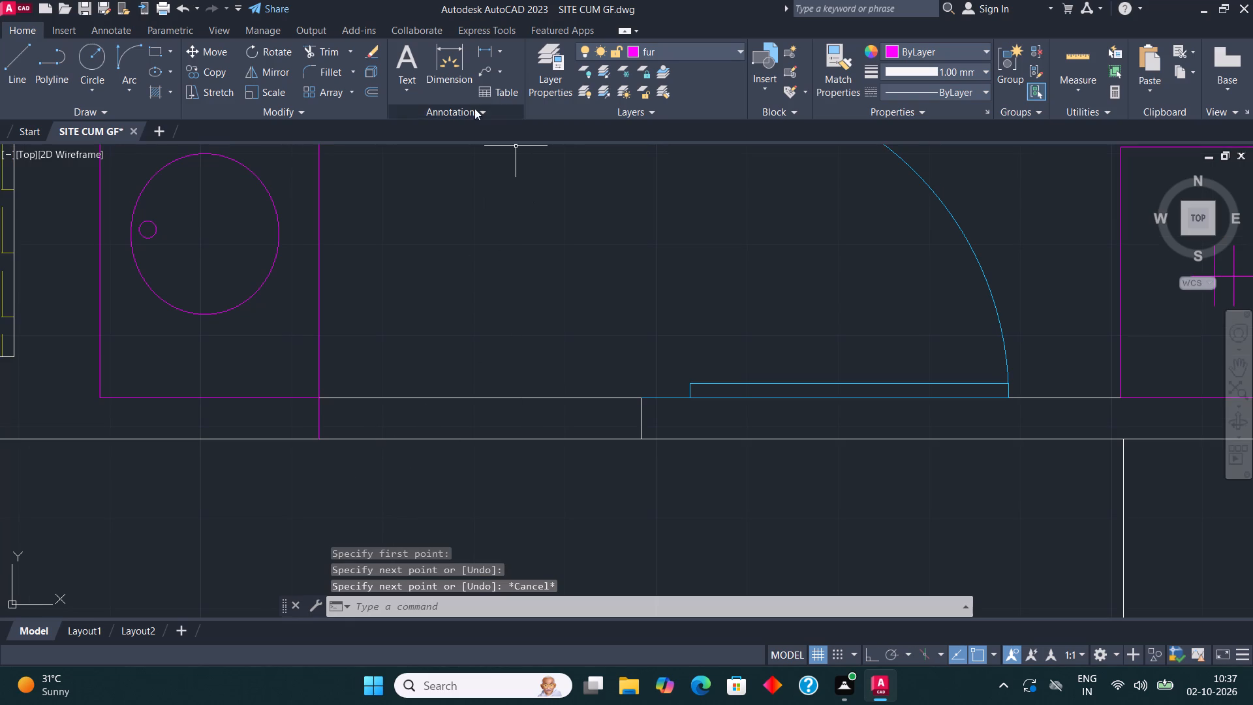
left_click(334, 50)
left_click(514, 383)
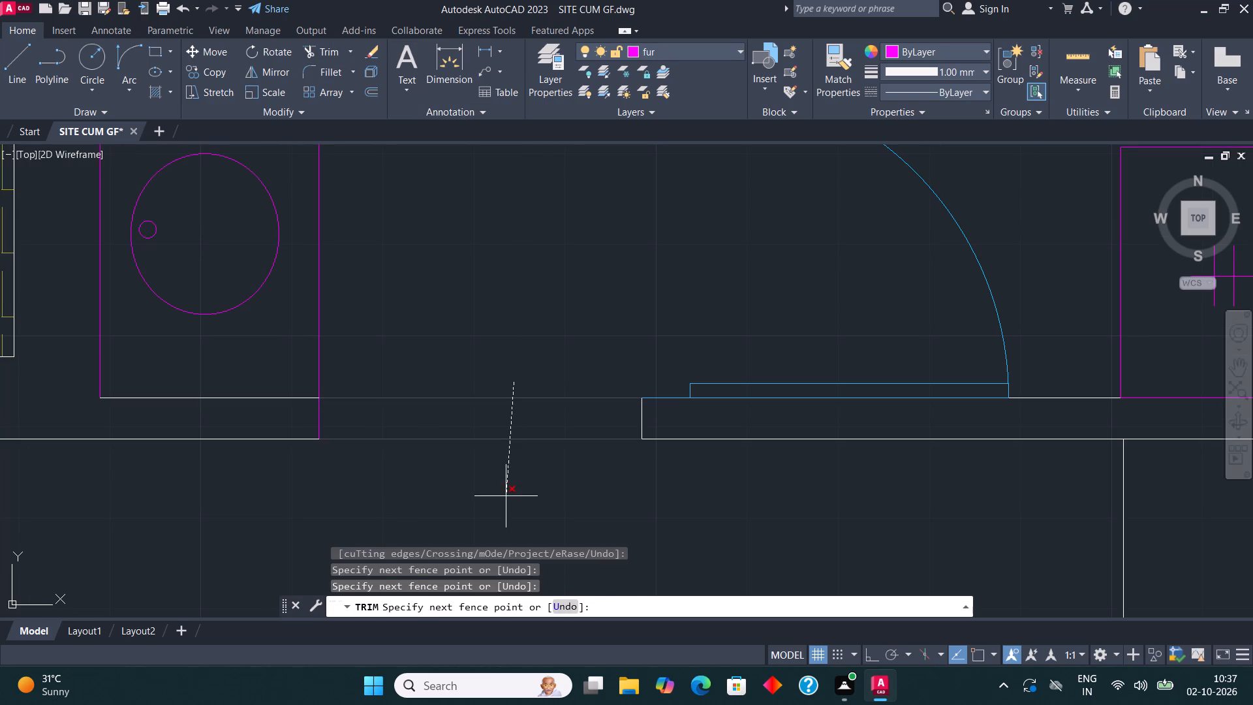
left_click(504, 490)
key("Escape")
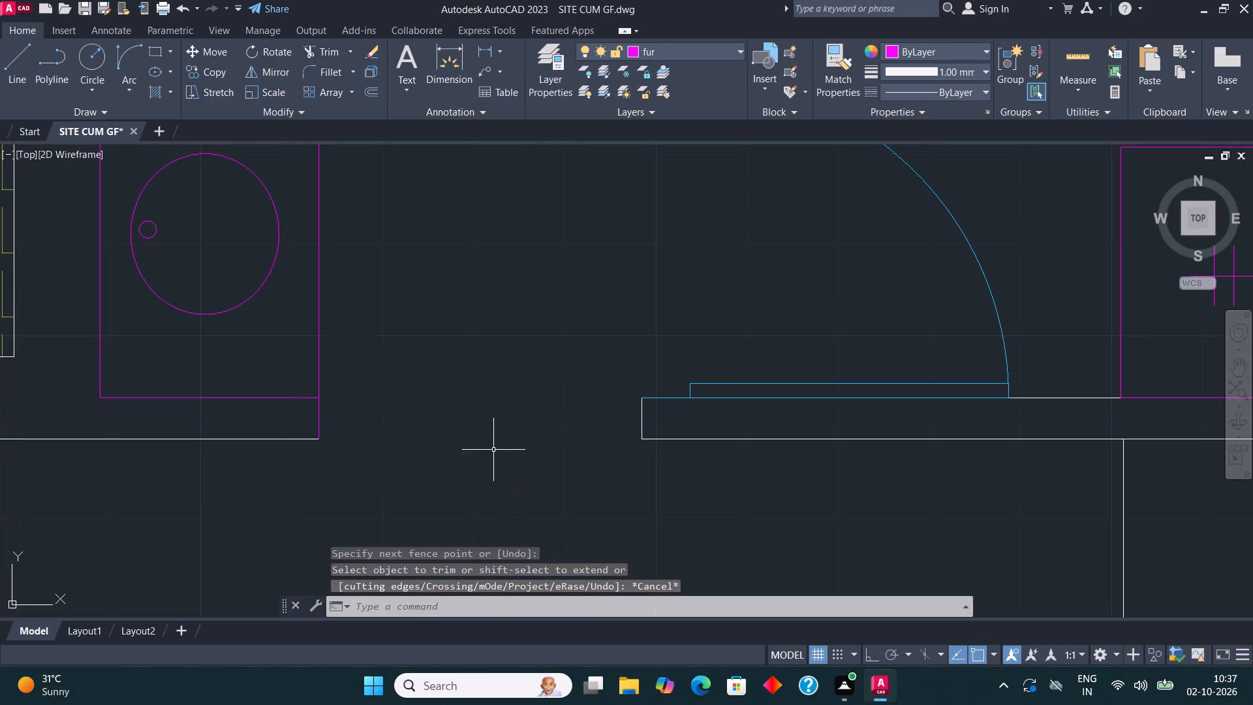
Make the window layer and the ACAD_ISO02W100 linetype current, and draw a dashed rectangle filling the wall opening beside the basin counter.
left_click(702, 44)
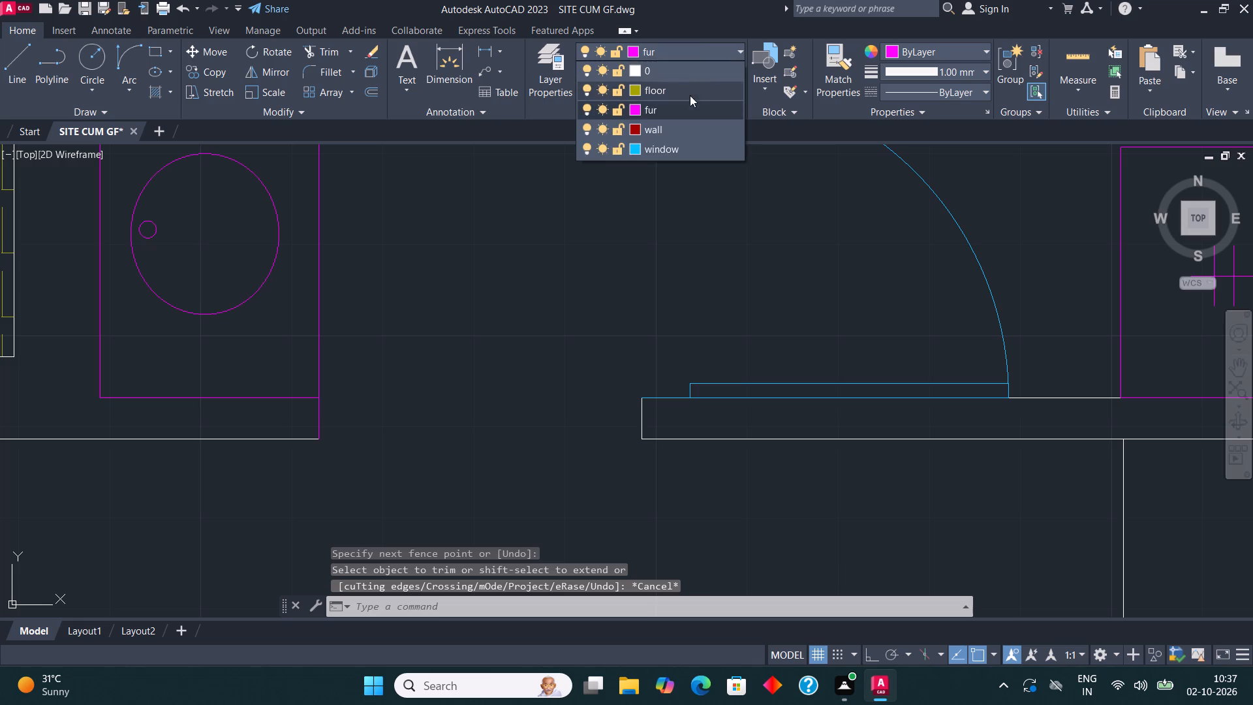
left_click(680, 148)
type("li")
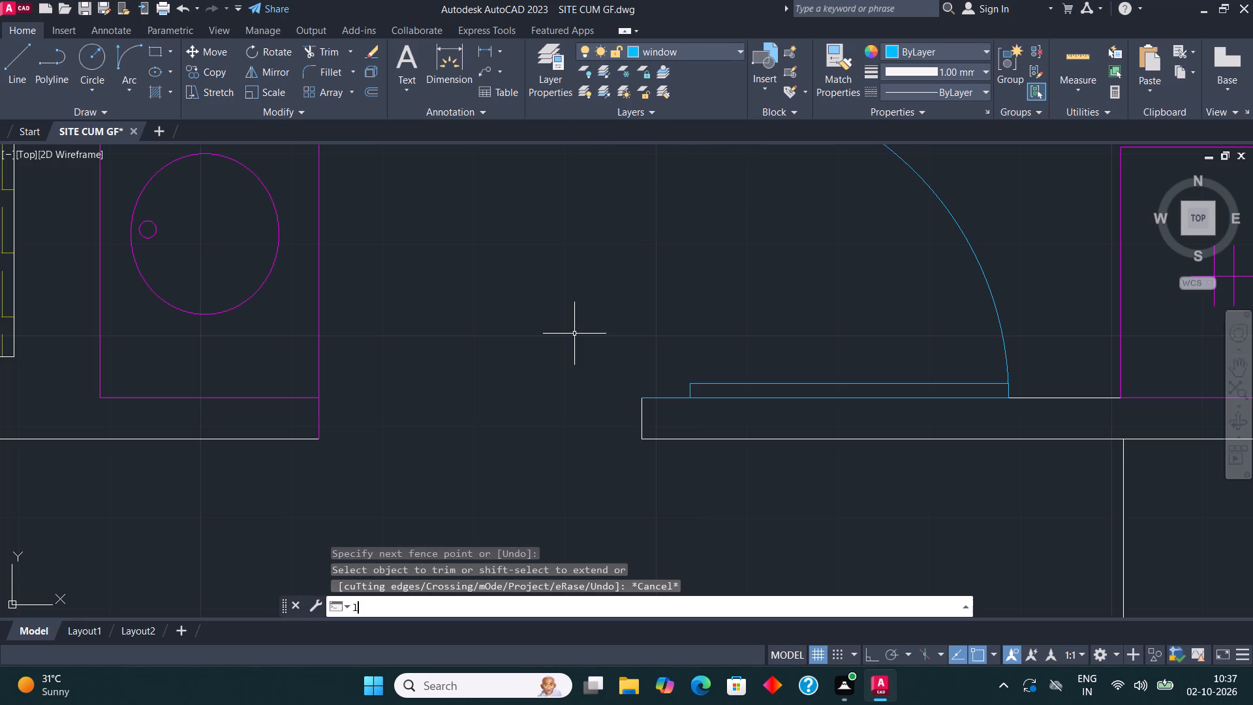
left_click(409, 468)
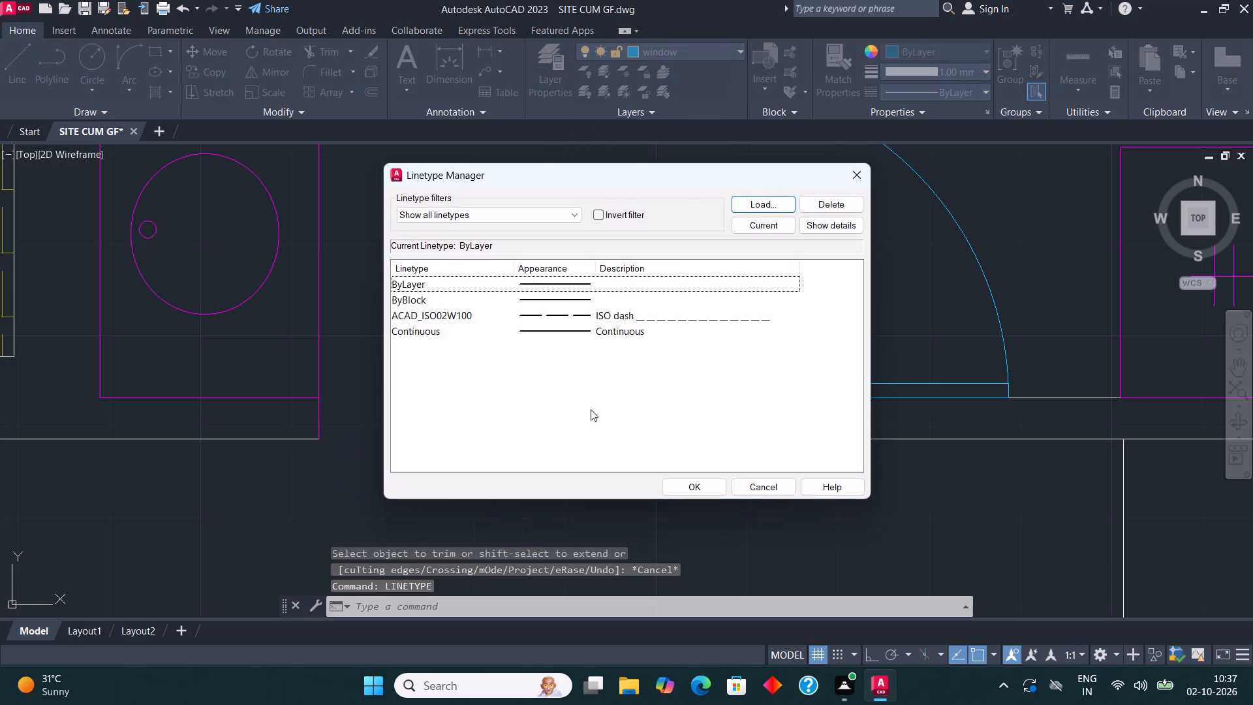
left_click(654, 321)
left_click(766, 220)
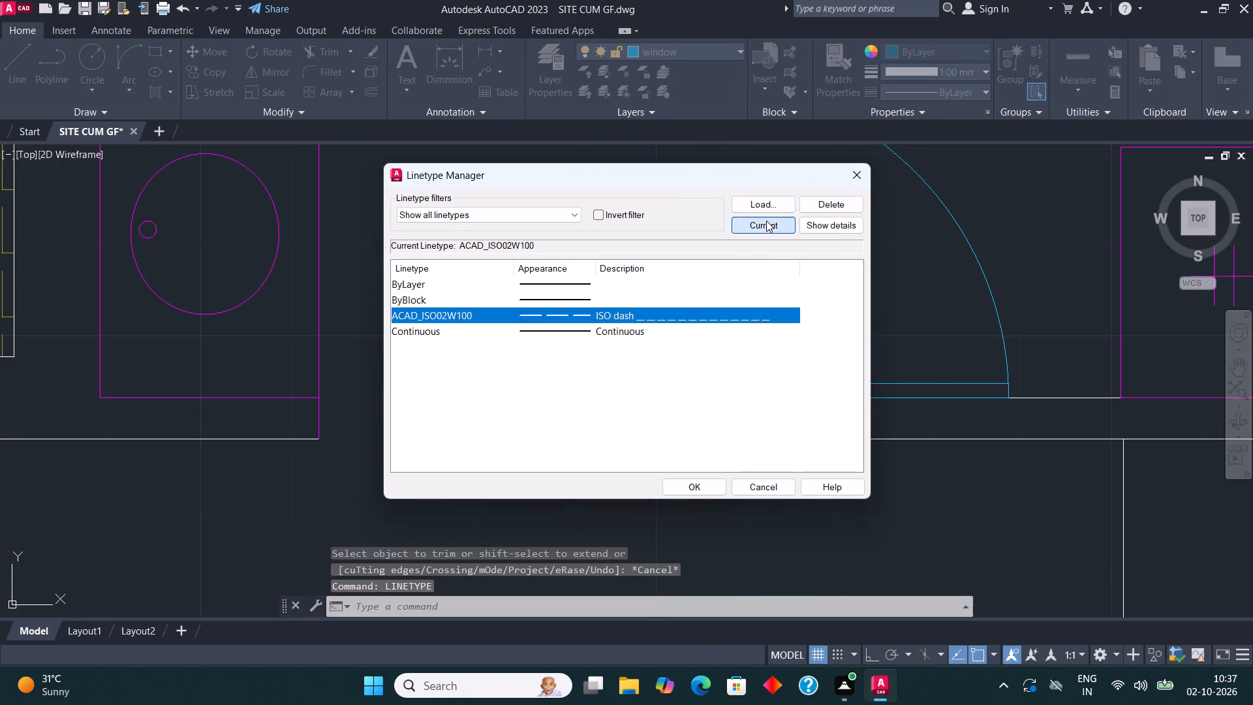
left_click(689, 486)
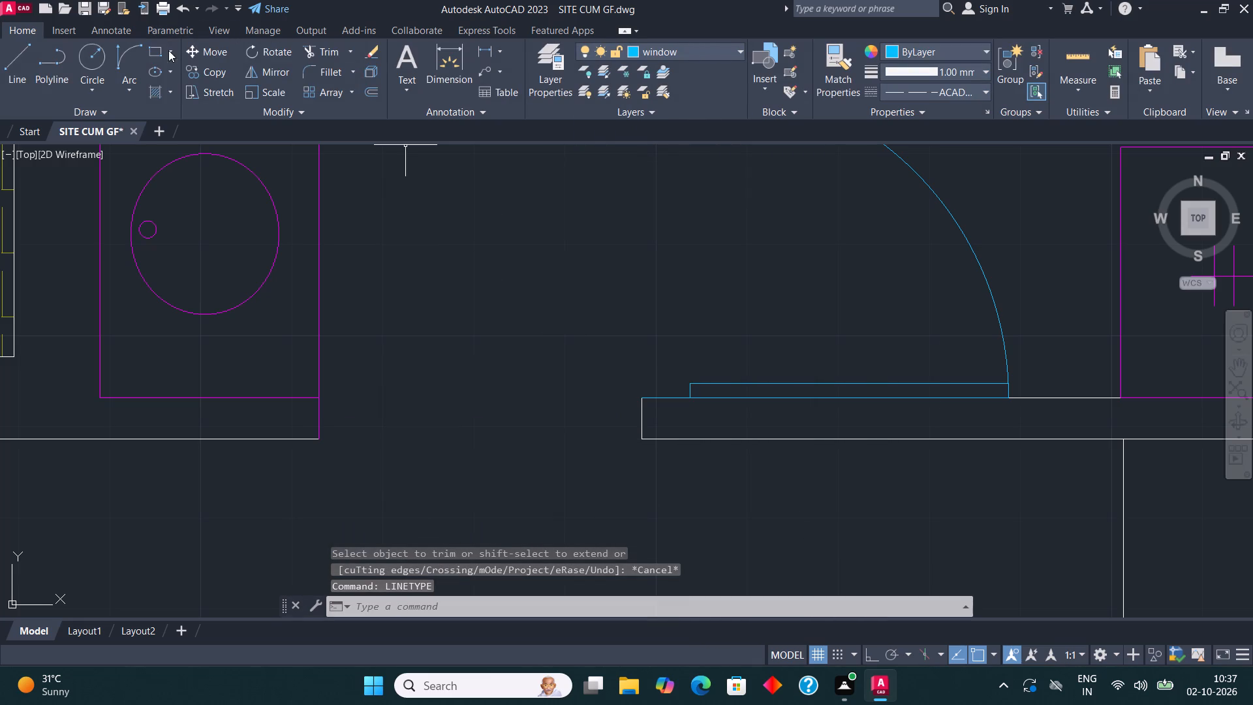
left_click(154, 51)
left_click(318, 437)
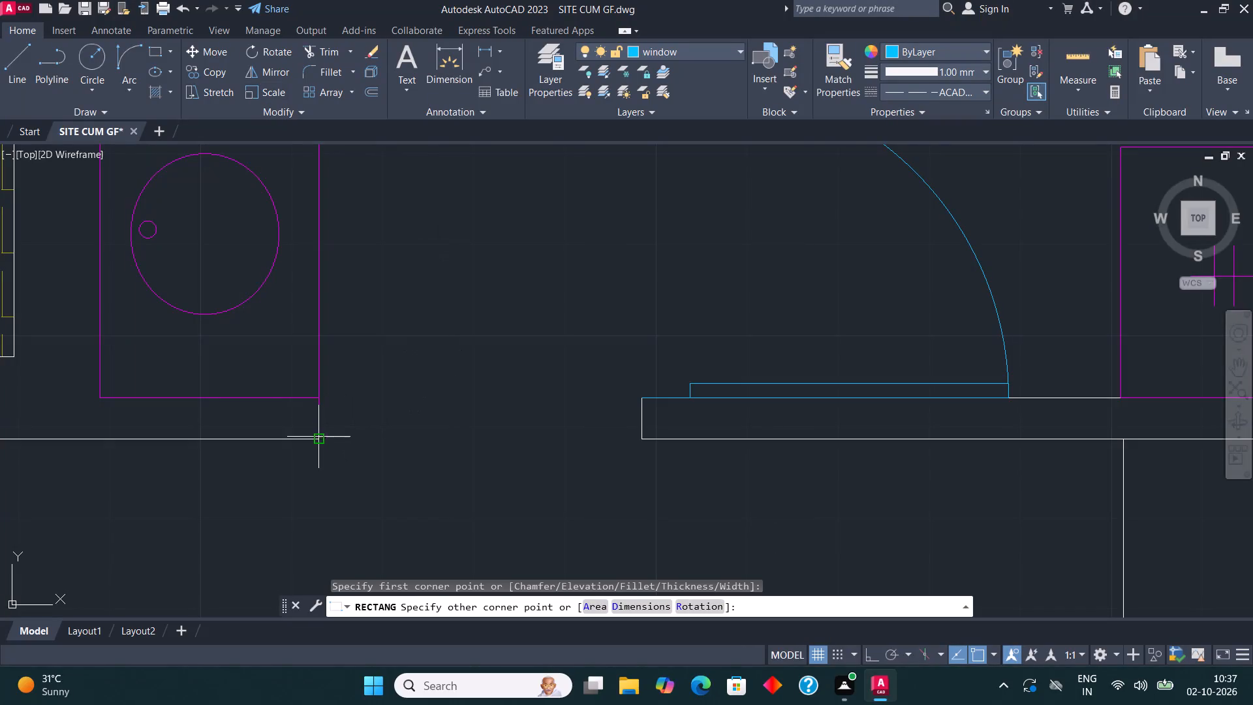
left_click(643, 396)
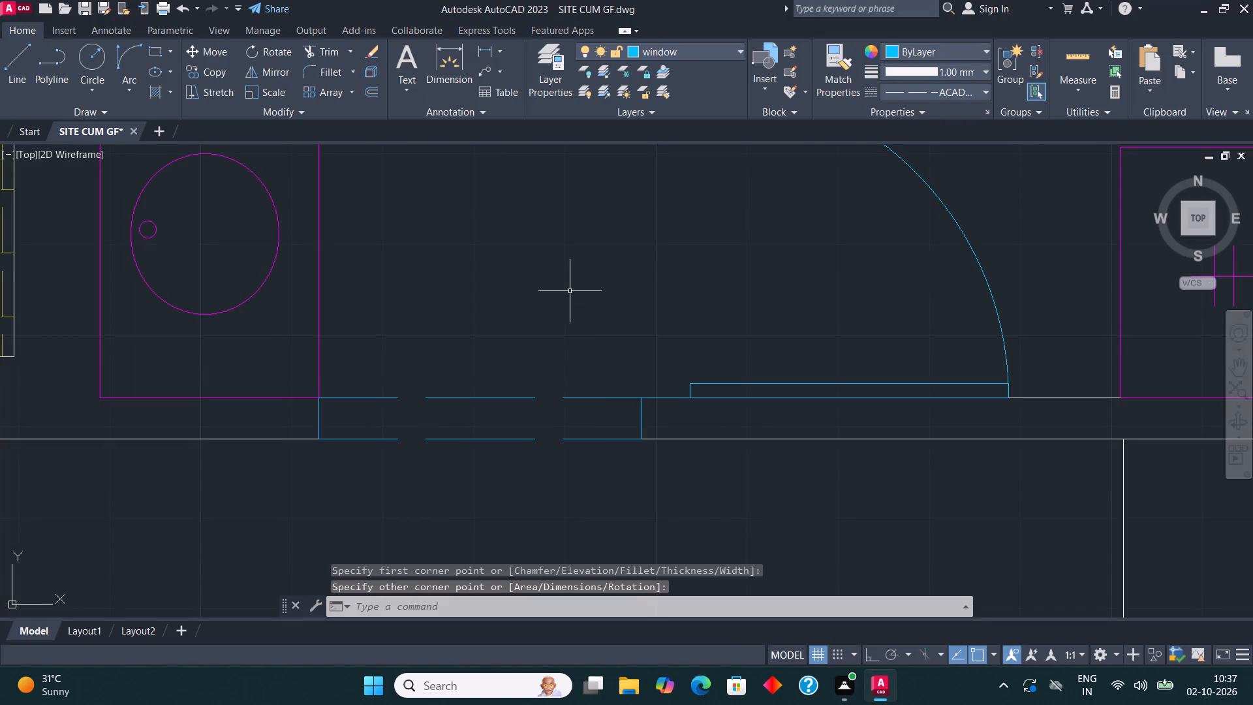
key("Escape")
scroll(515, 307, "down", 3)
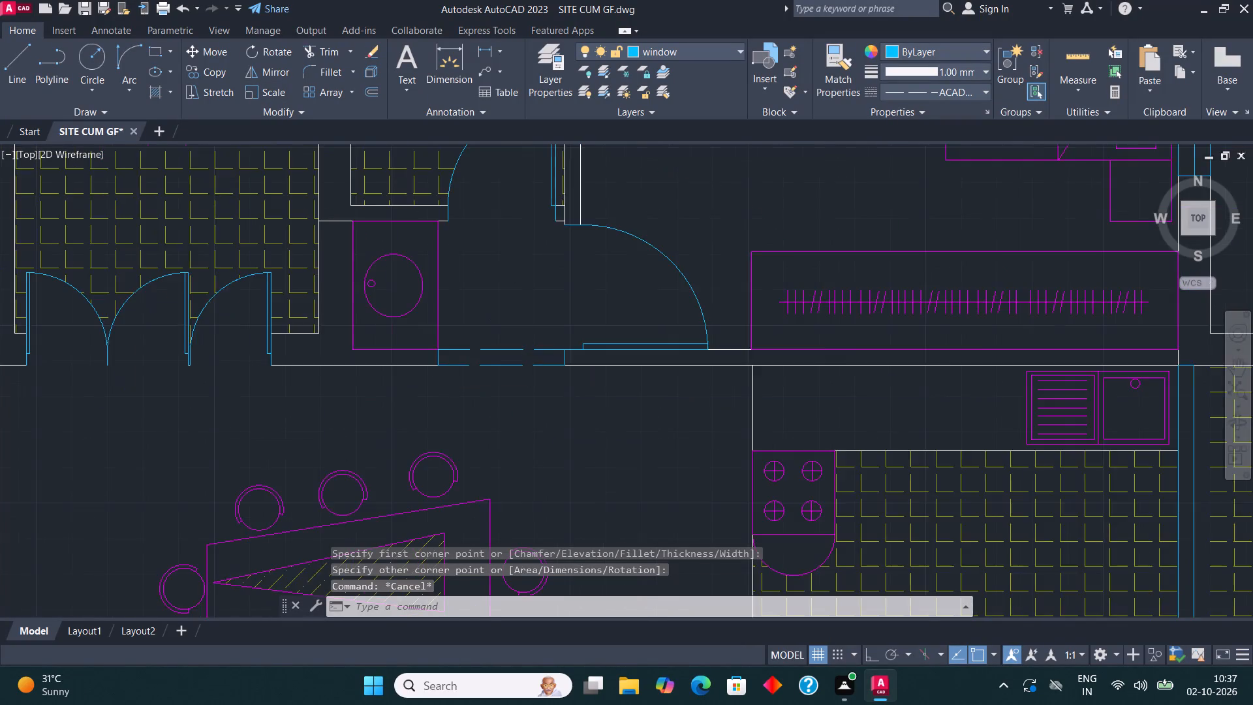
Make layer 0 the current layer for drawing south of the parking bays.
middle_click_drag(634, 313, 572, 421)
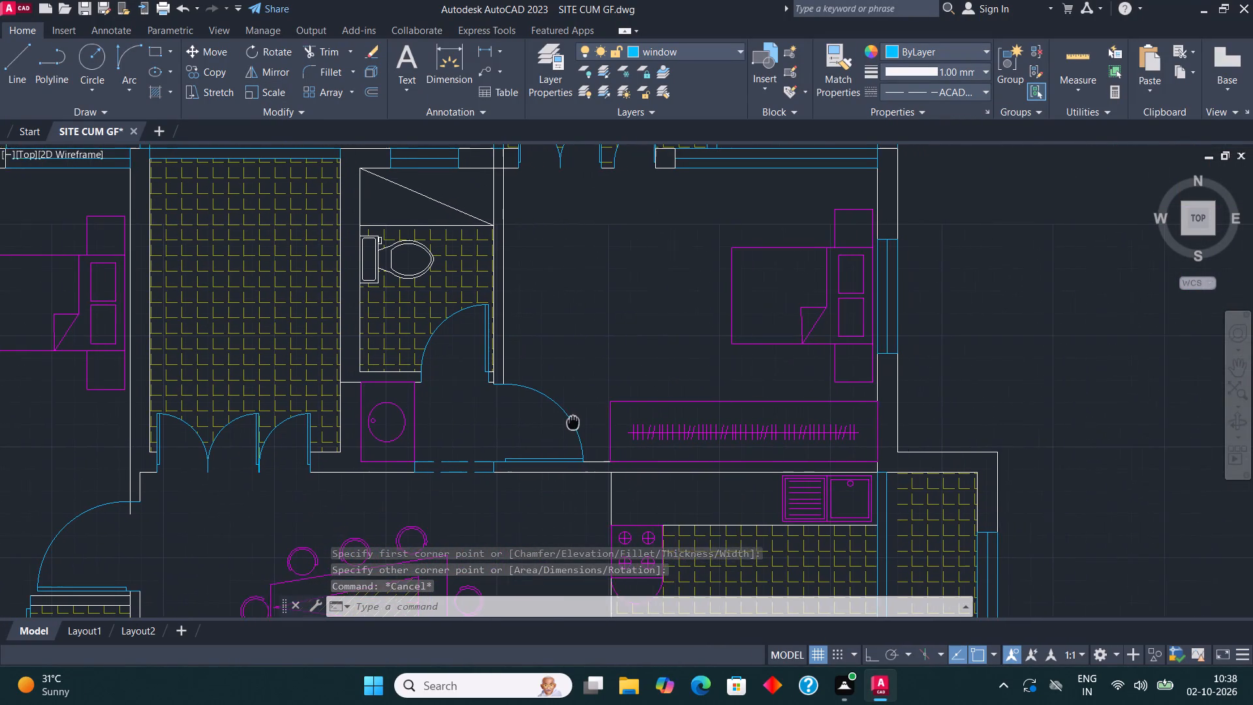
middle_click_drag(572, 421, 566, 426)
scroll(546, 418, "down", 1)
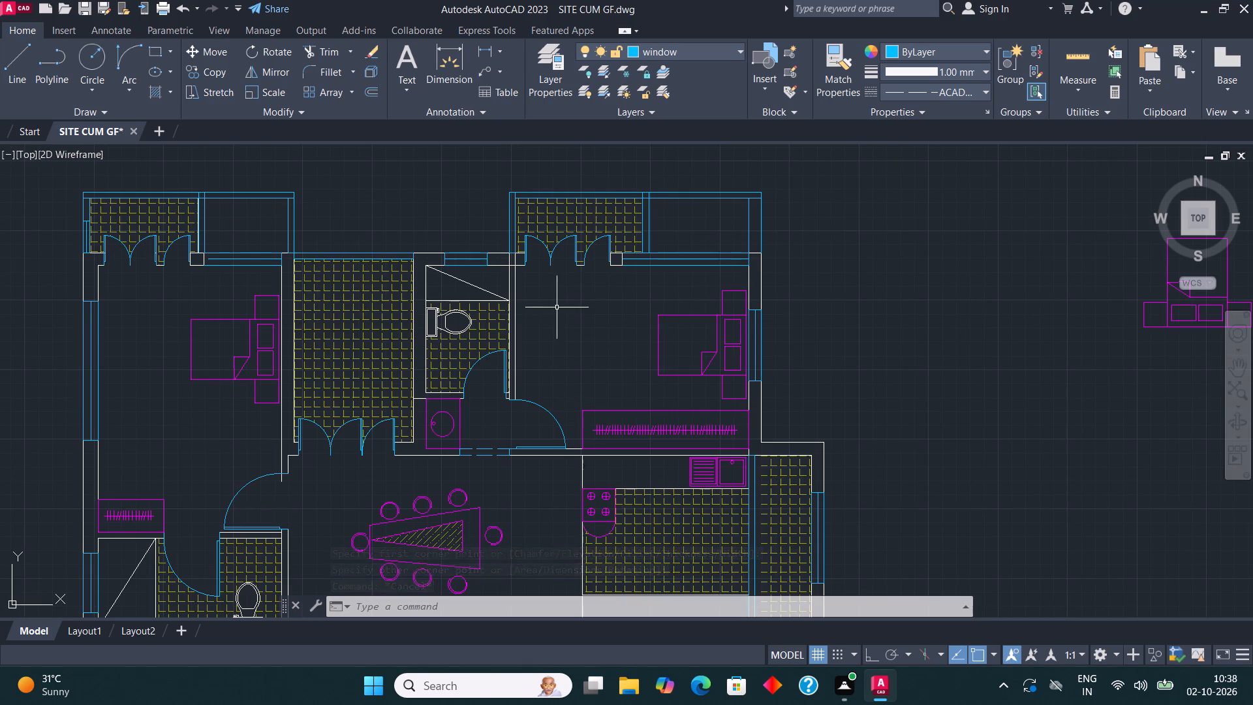
middle_click_drag(557, 307, 591, 333)
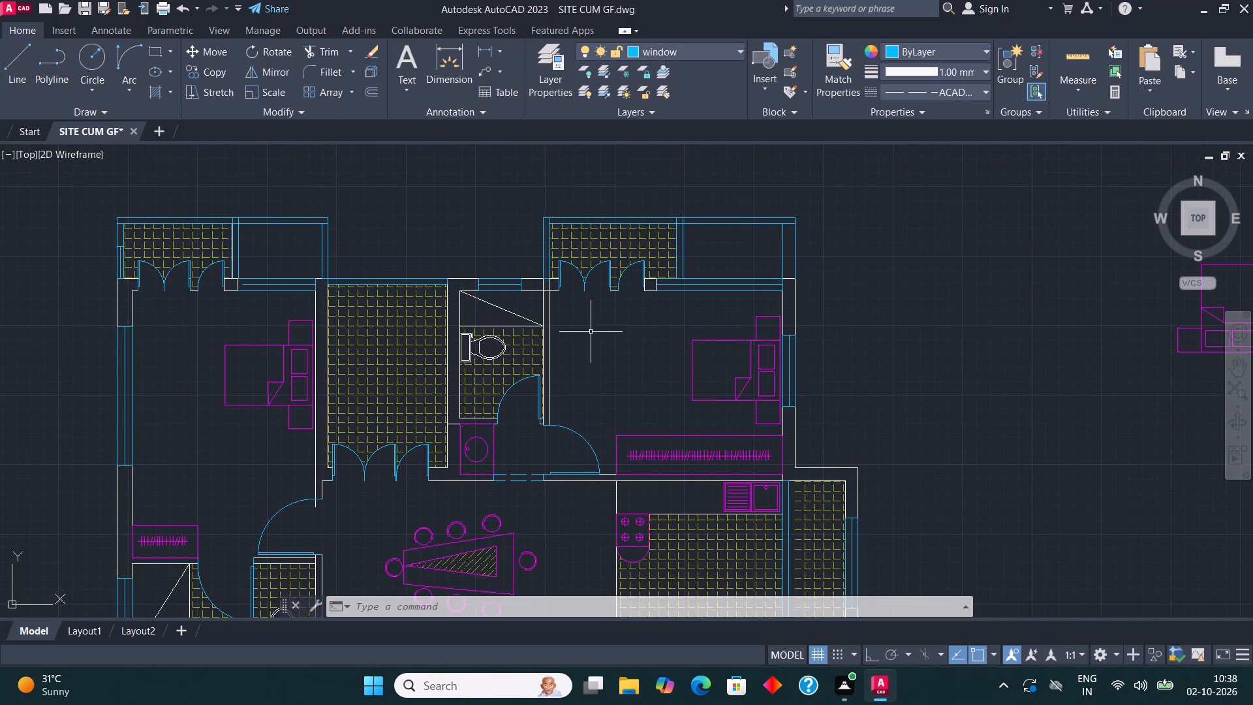
scroll(600, 292, "down", 5)
scroll(597, 434, "up", 4)
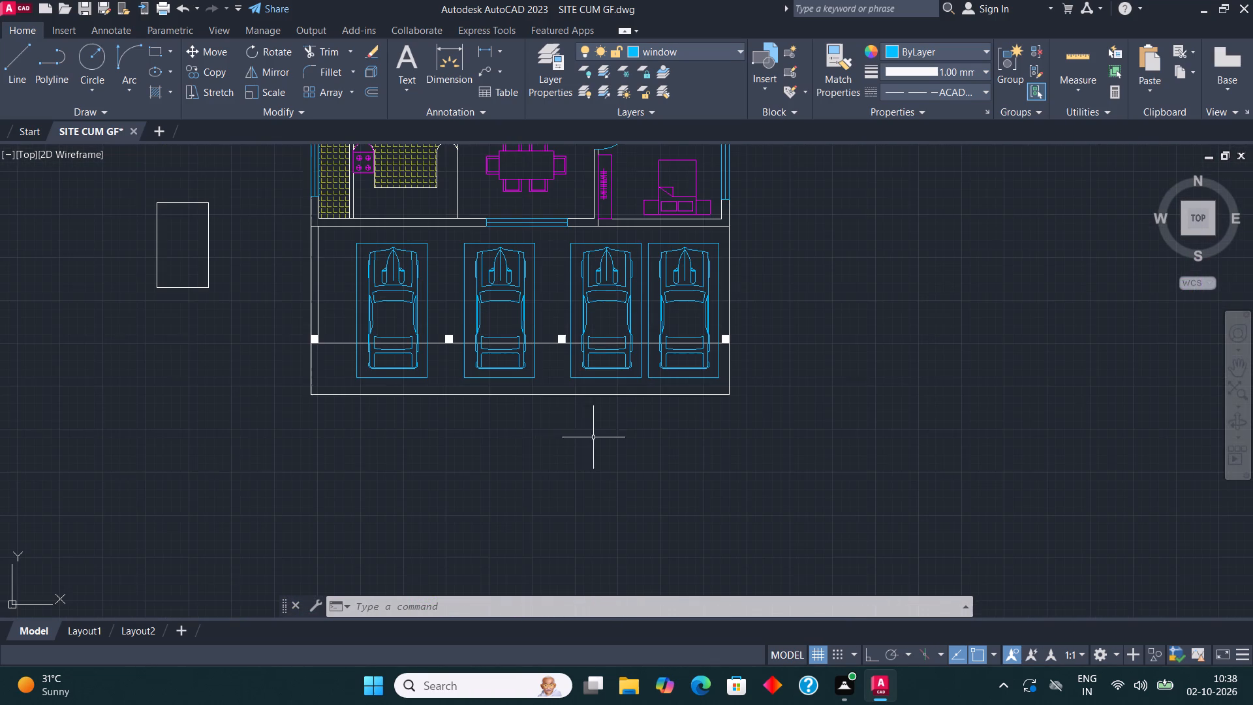
middle_click_drag(537, 467, 540, 414)
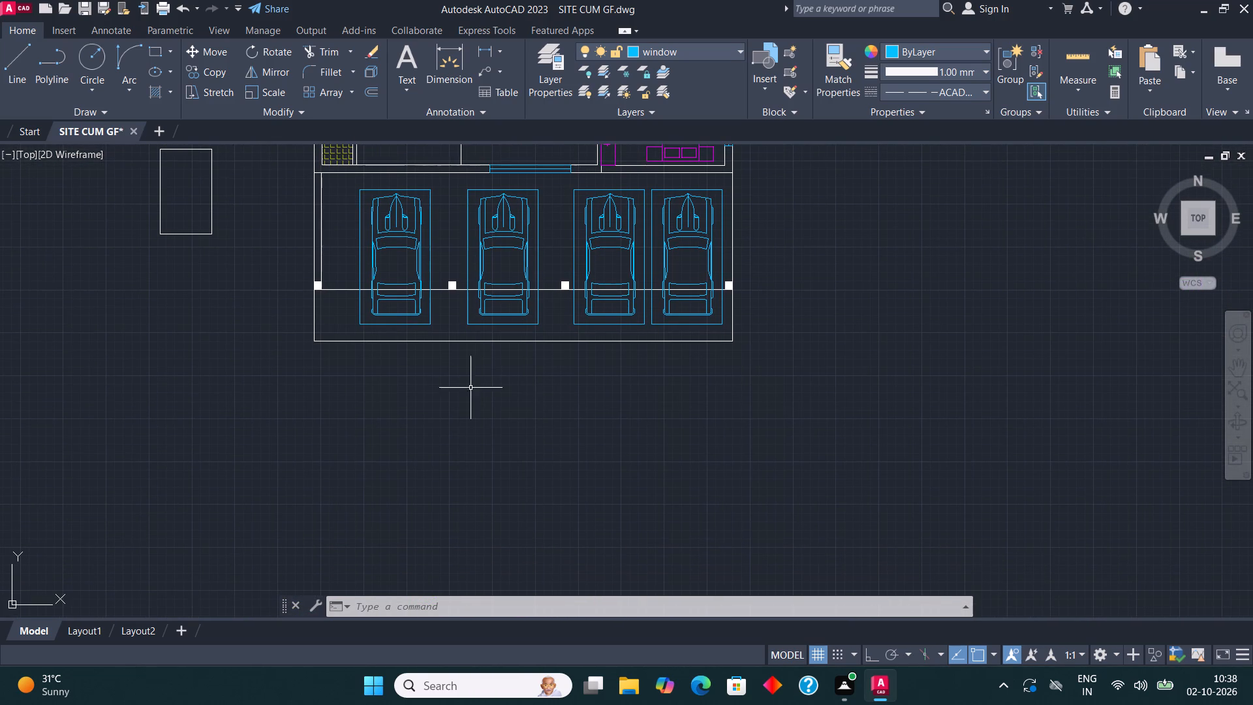
middle_click_drag(465, 386, 472, 419)
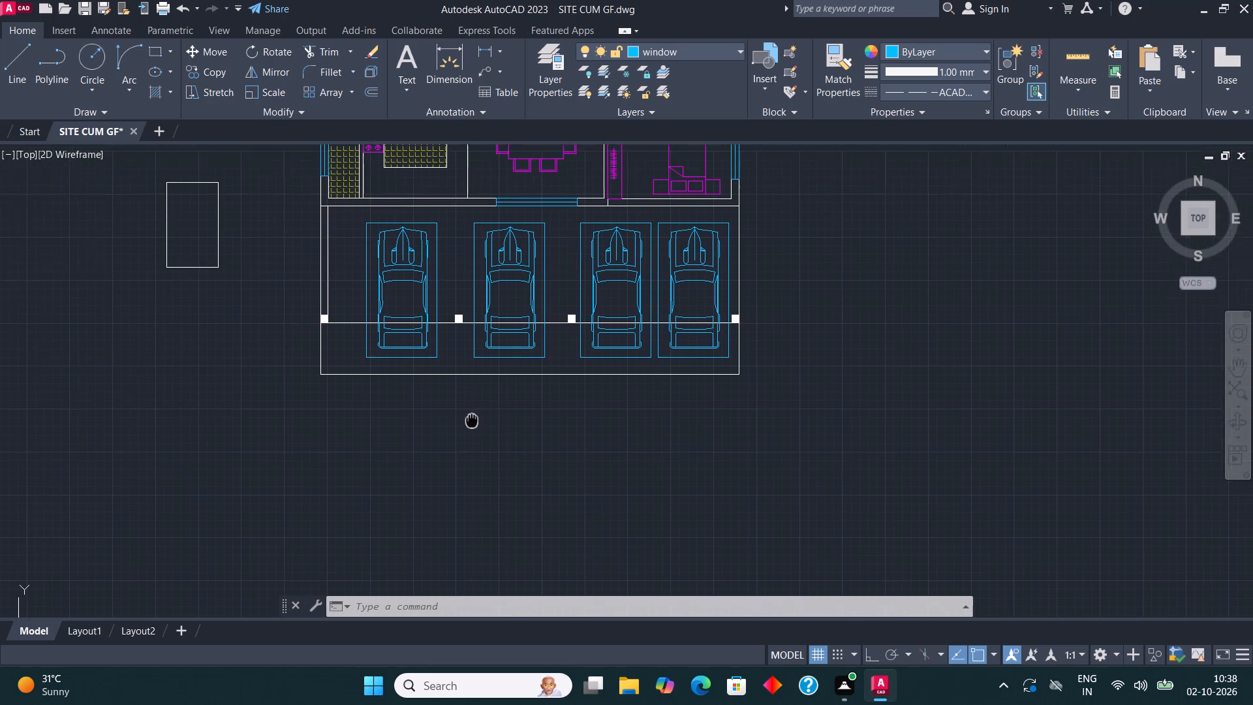
middle_click_drag(472, 419, 491, 450)
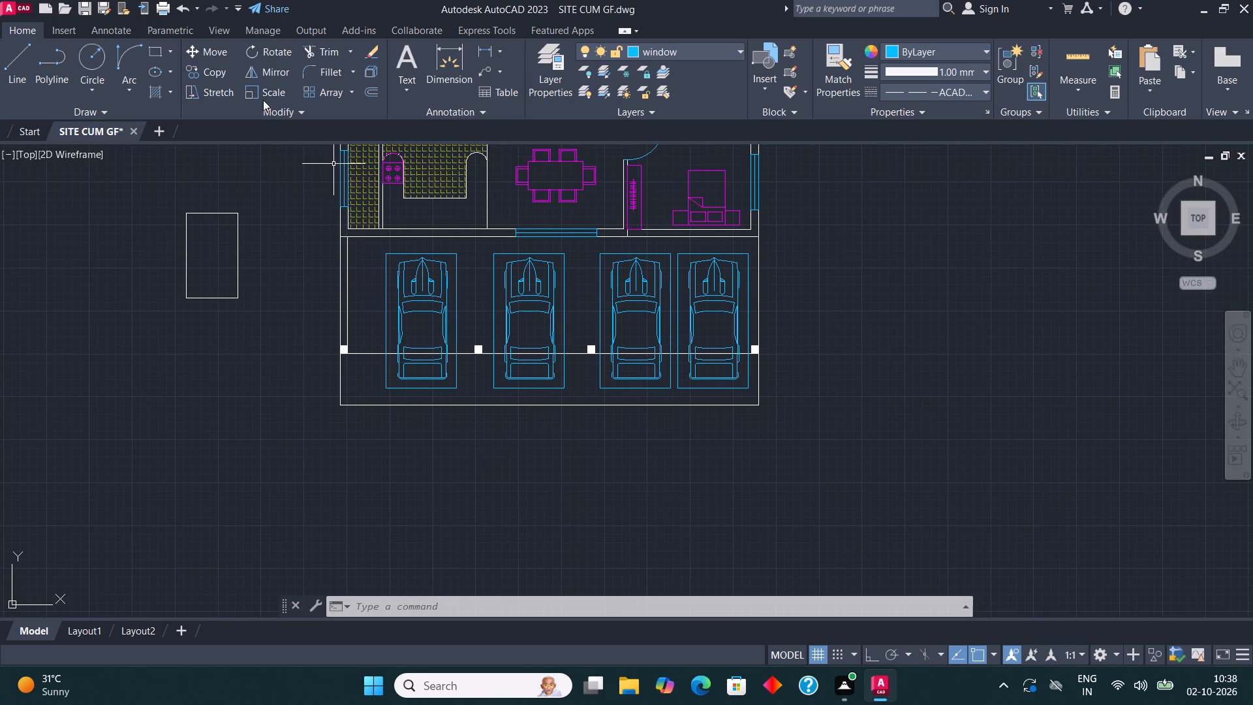
left_click(694, 50)
left_click(689, 70)
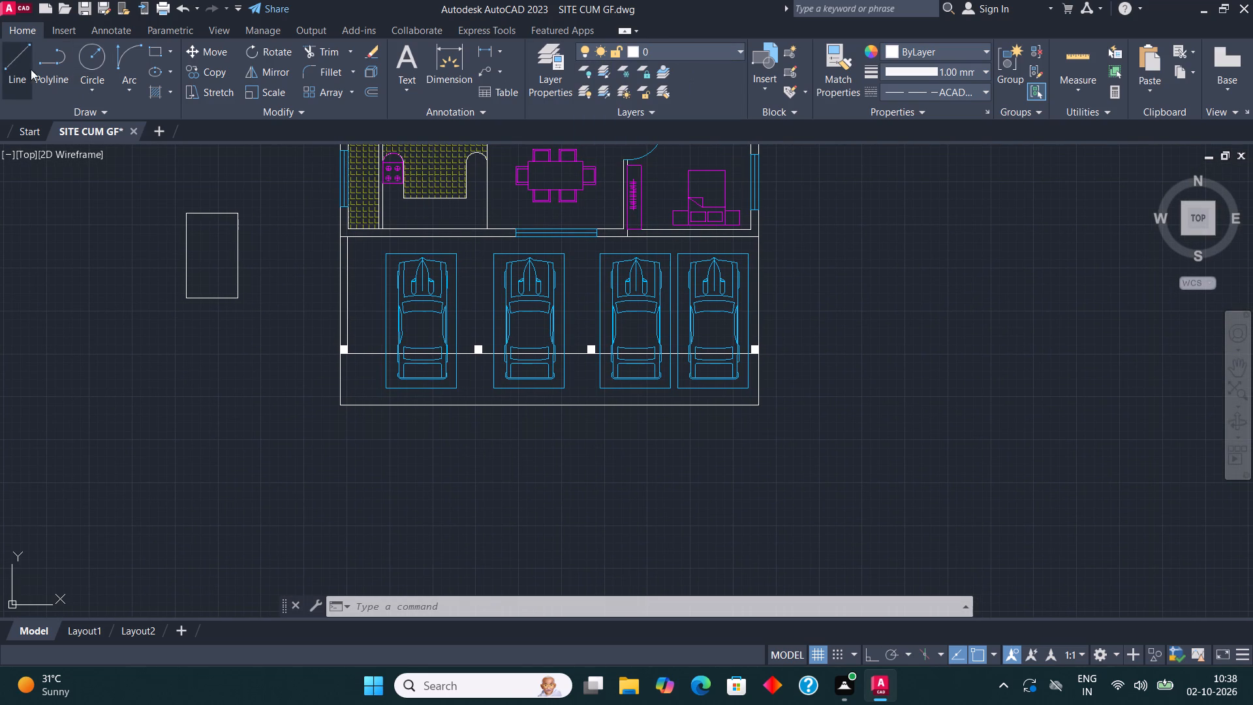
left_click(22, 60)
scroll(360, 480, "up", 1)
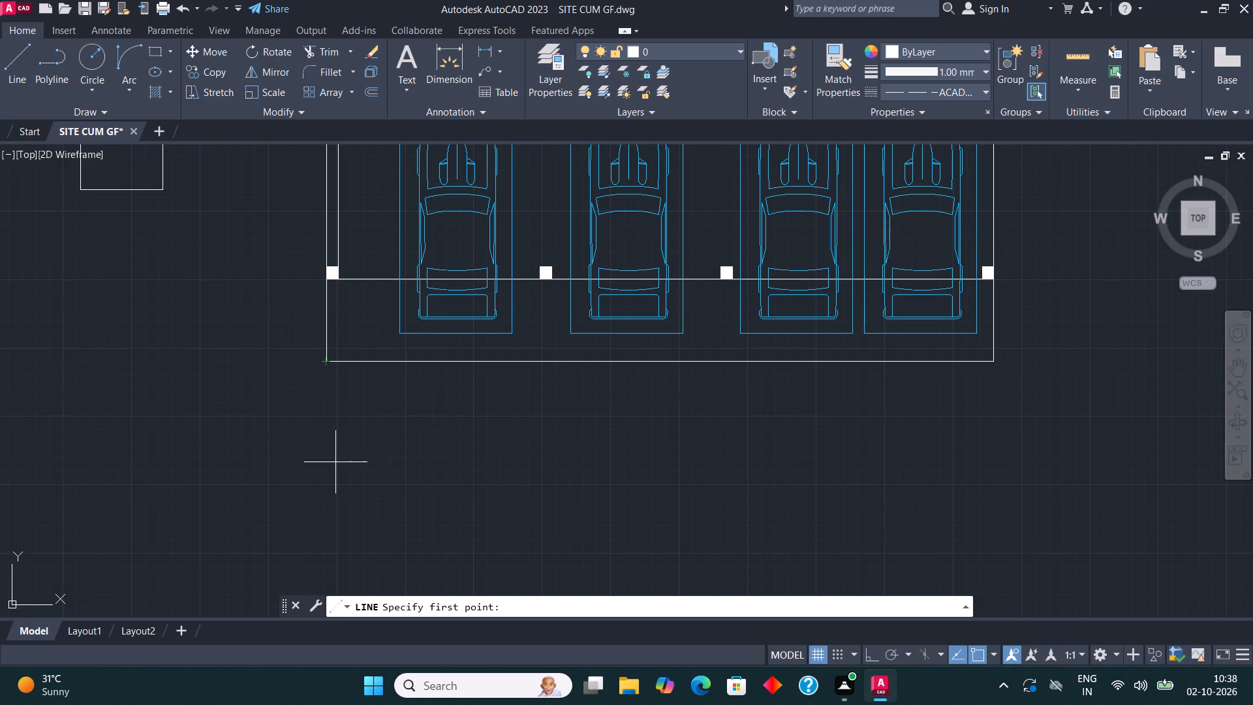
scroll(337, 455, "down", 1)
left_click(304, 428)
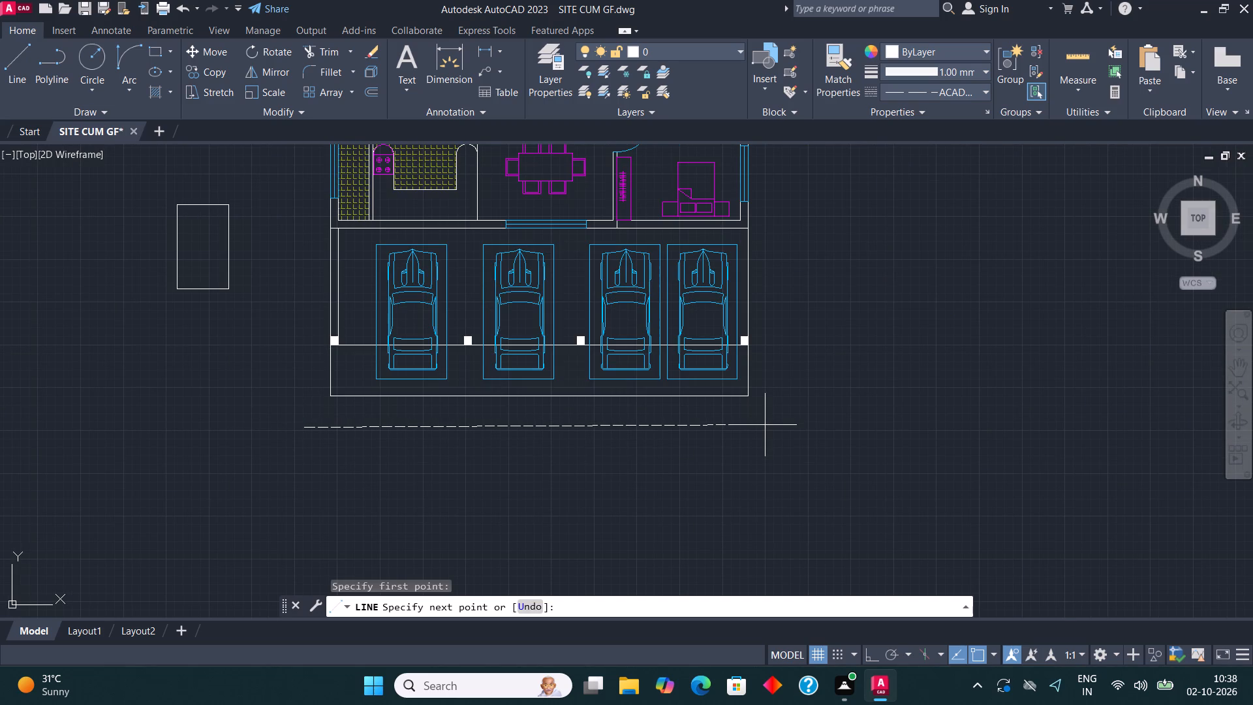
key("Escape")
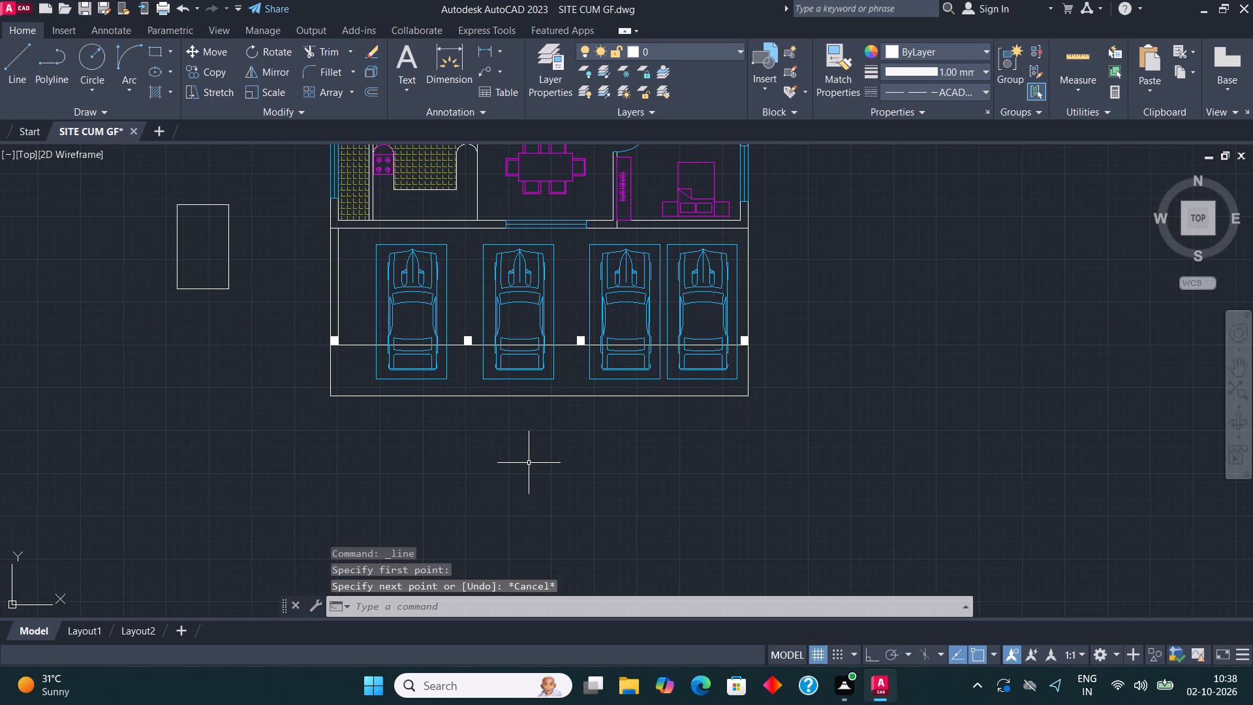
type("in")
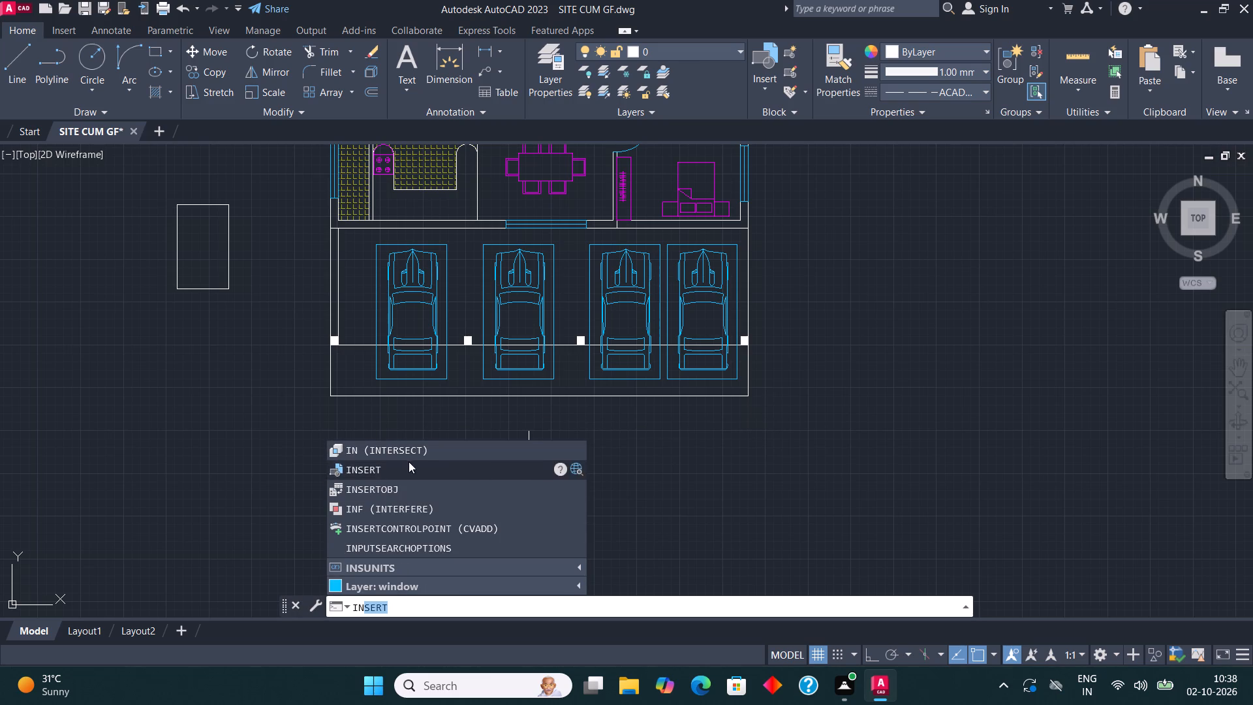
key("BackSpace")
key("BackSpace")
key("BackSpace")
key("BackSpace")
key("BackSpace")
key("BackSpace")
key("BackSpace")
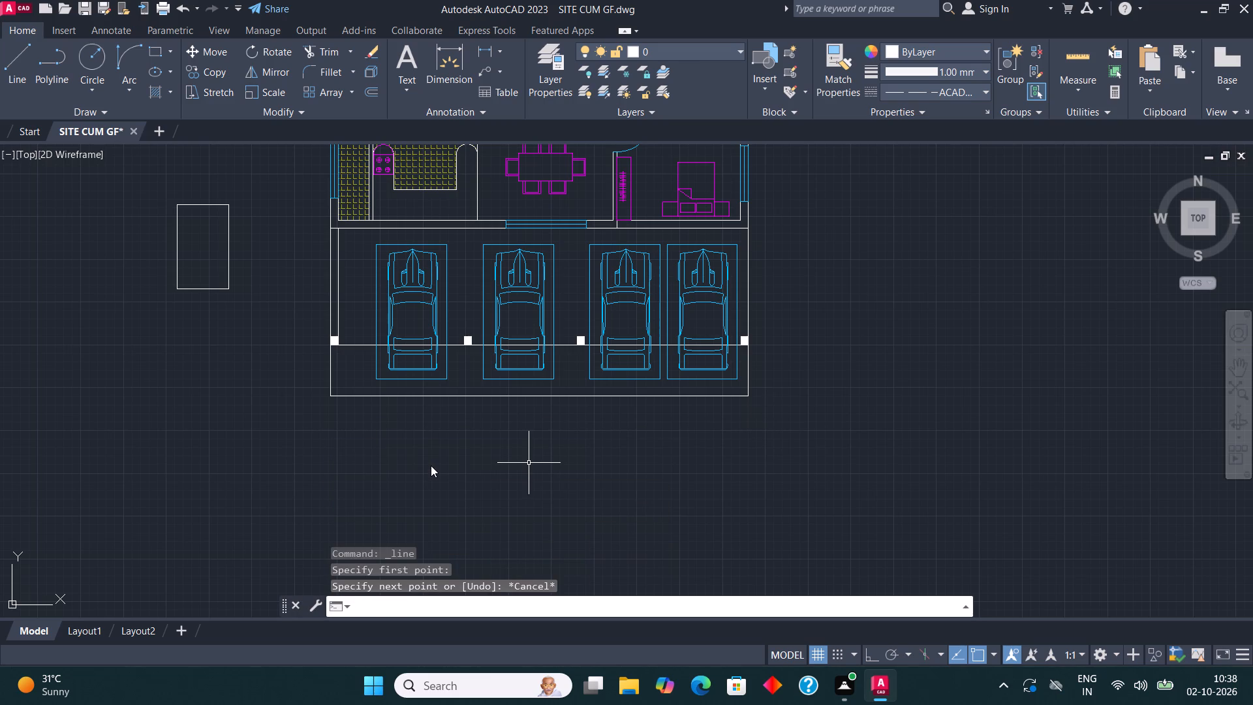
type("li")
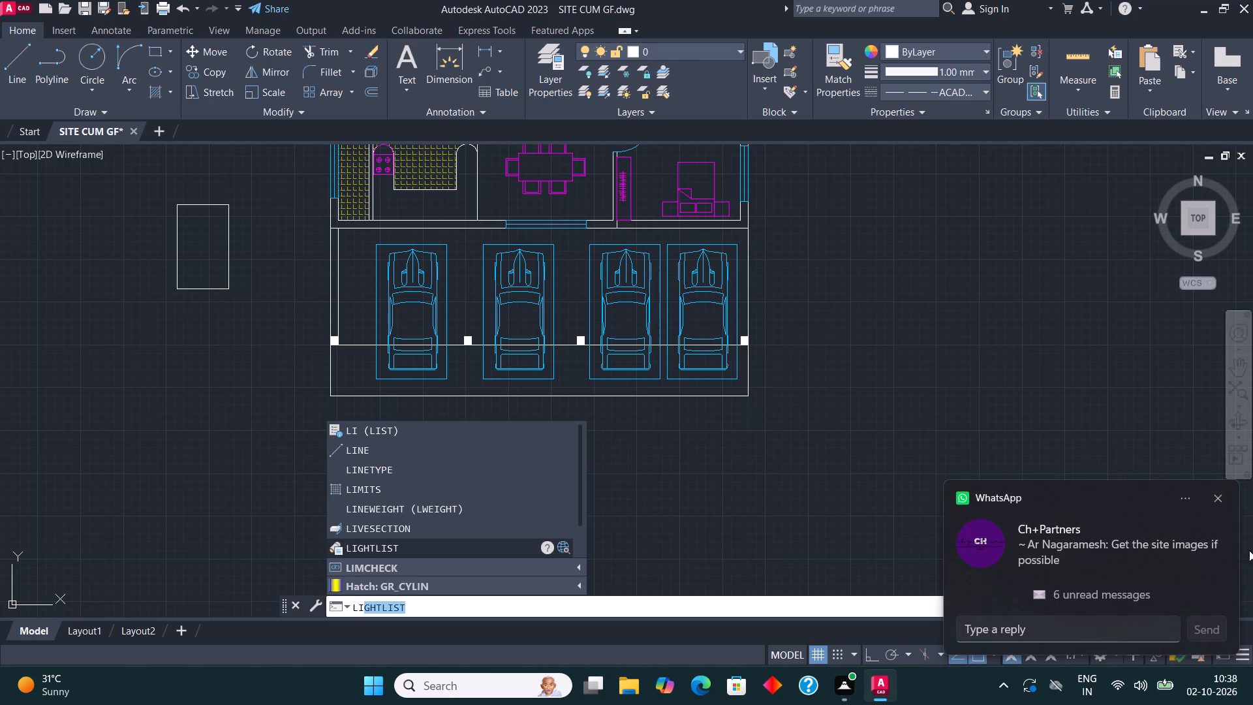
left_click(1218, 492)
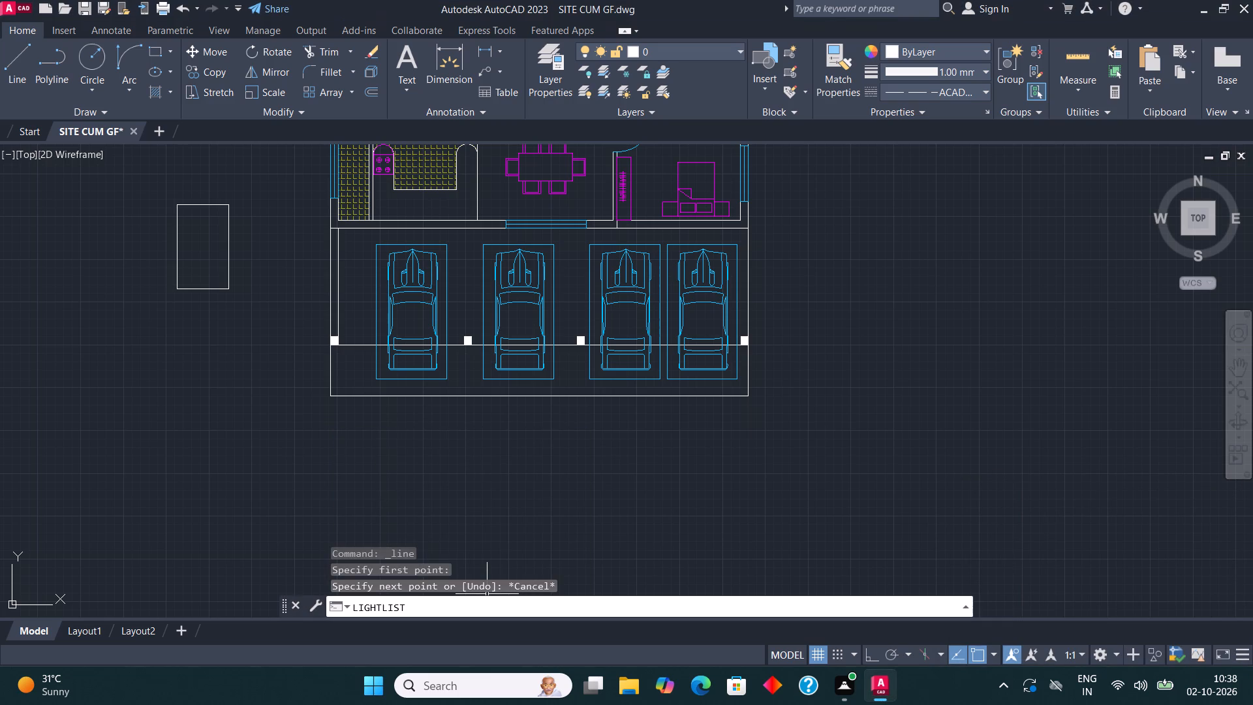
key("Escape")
Set the current linetype to ByLayer in the Linetype Manager.
type("li")
key("n")
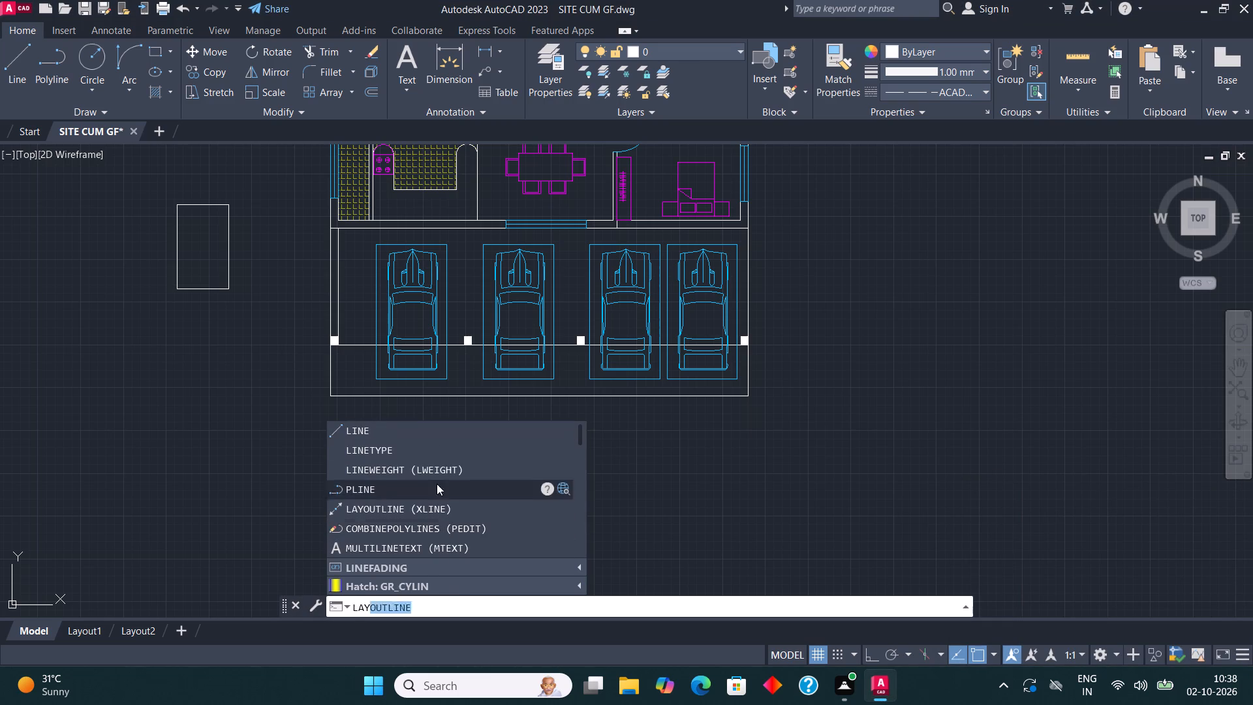
left_click(433, 452)
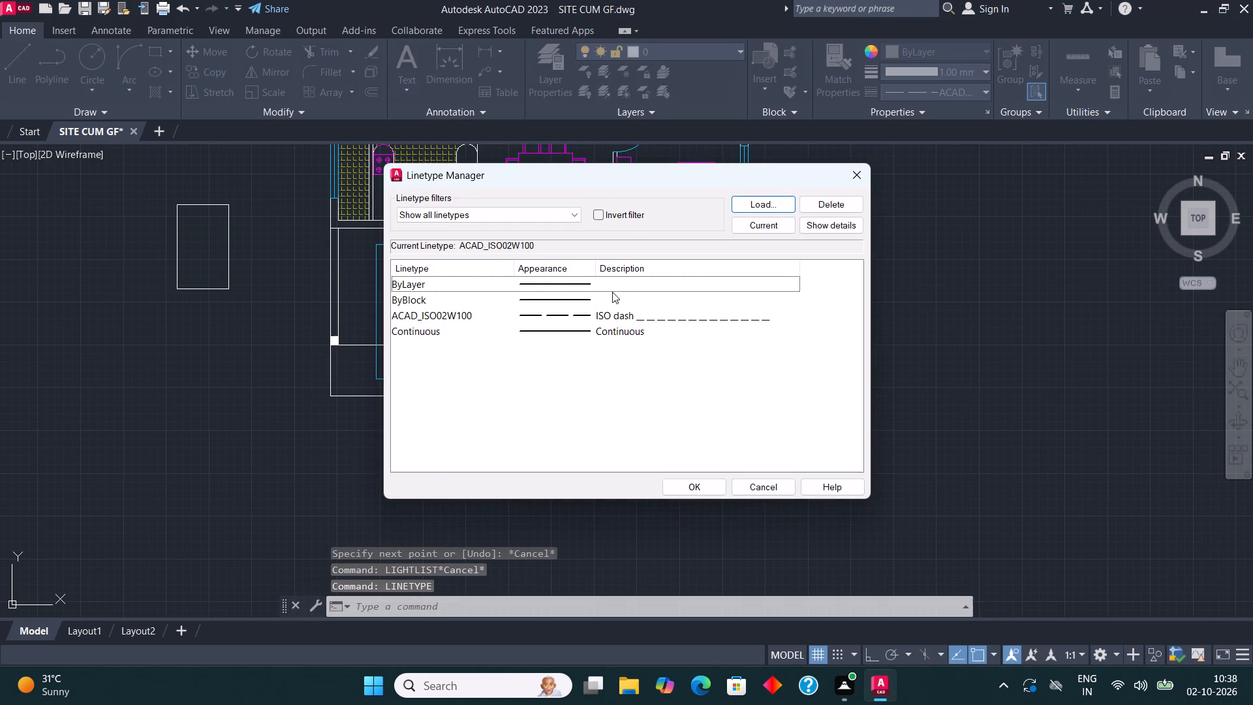
left_click(602, 287)
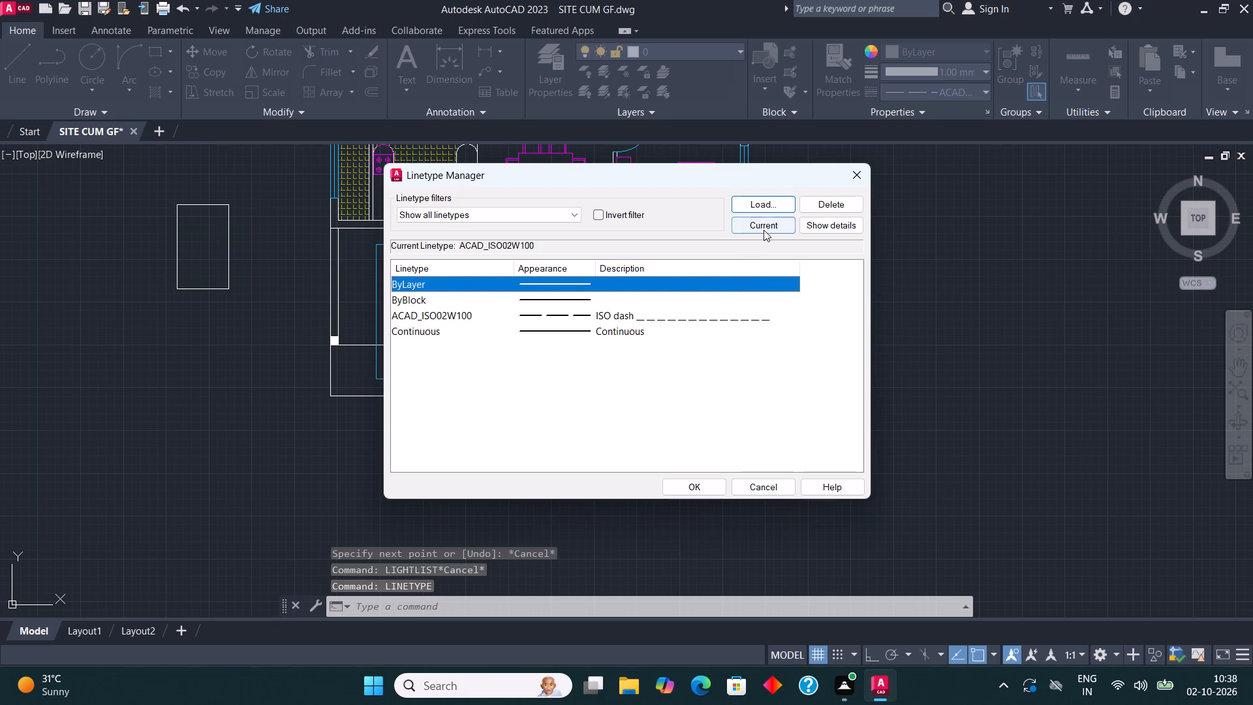
left_click(764, 230)
left_click(702, 480)
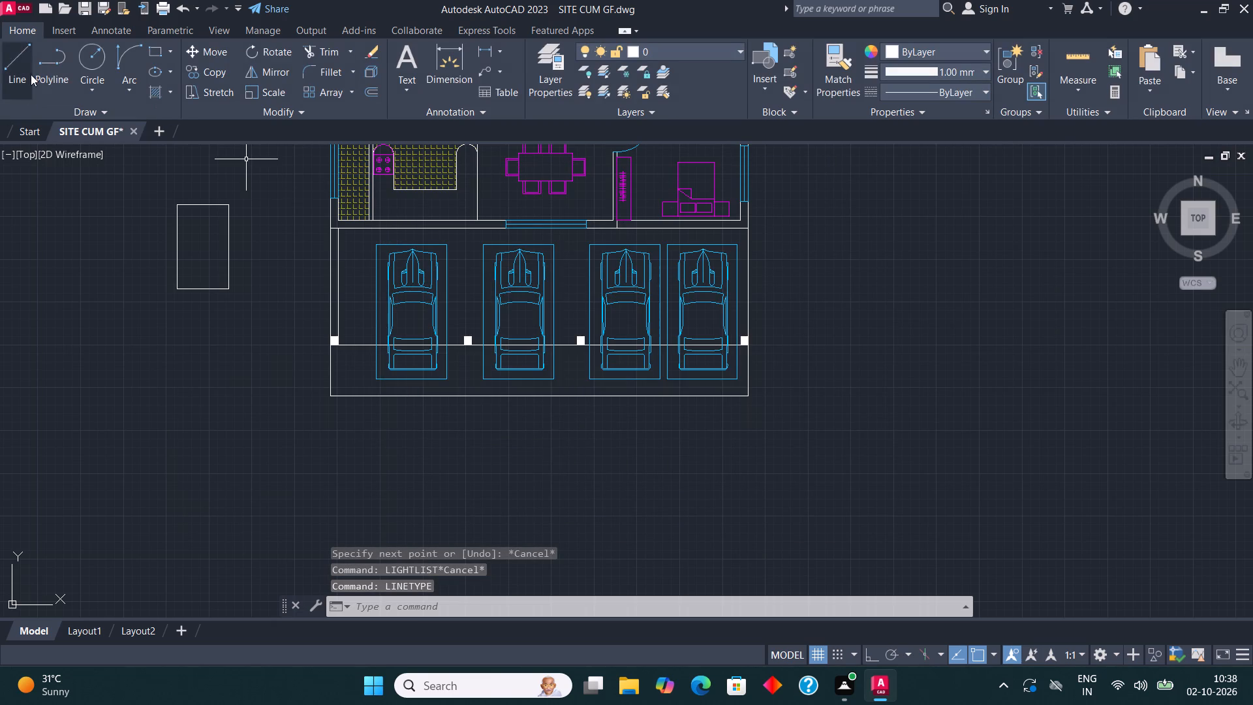
Draw a horizontal line about 46'-4" long just south of the parking area, extending past both of its sides.
left_click(20, 59)
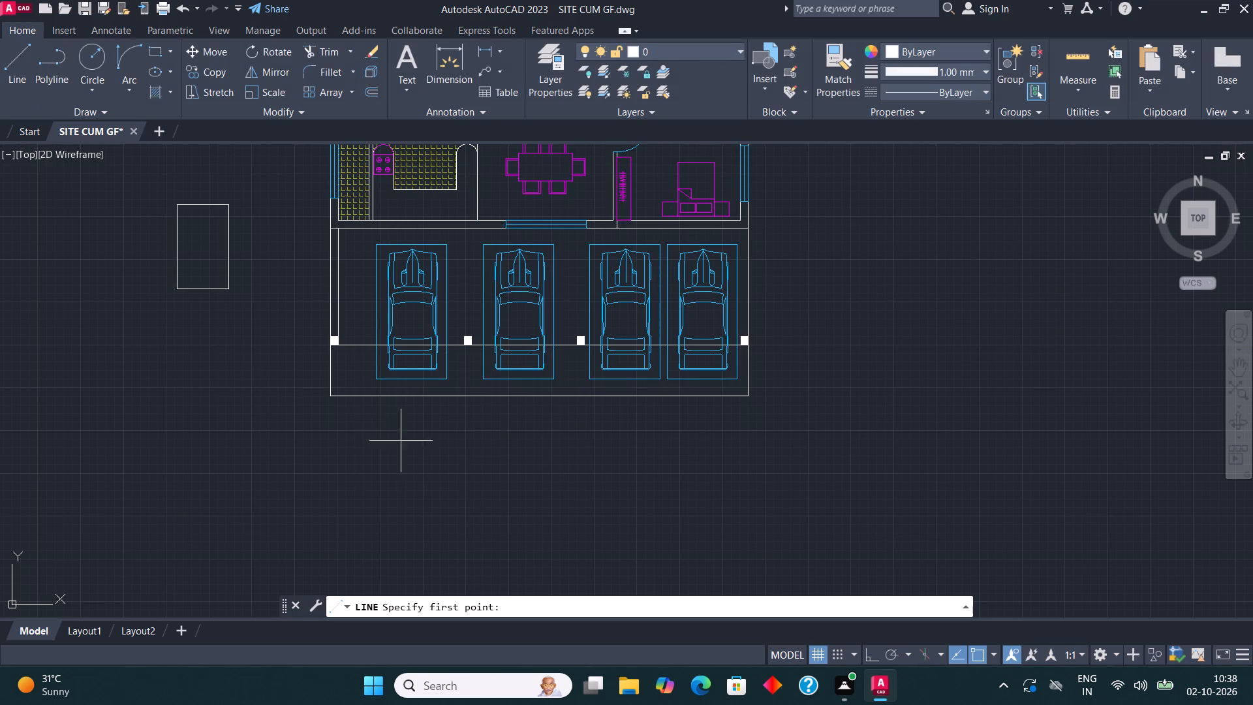
left_click(303, 430)
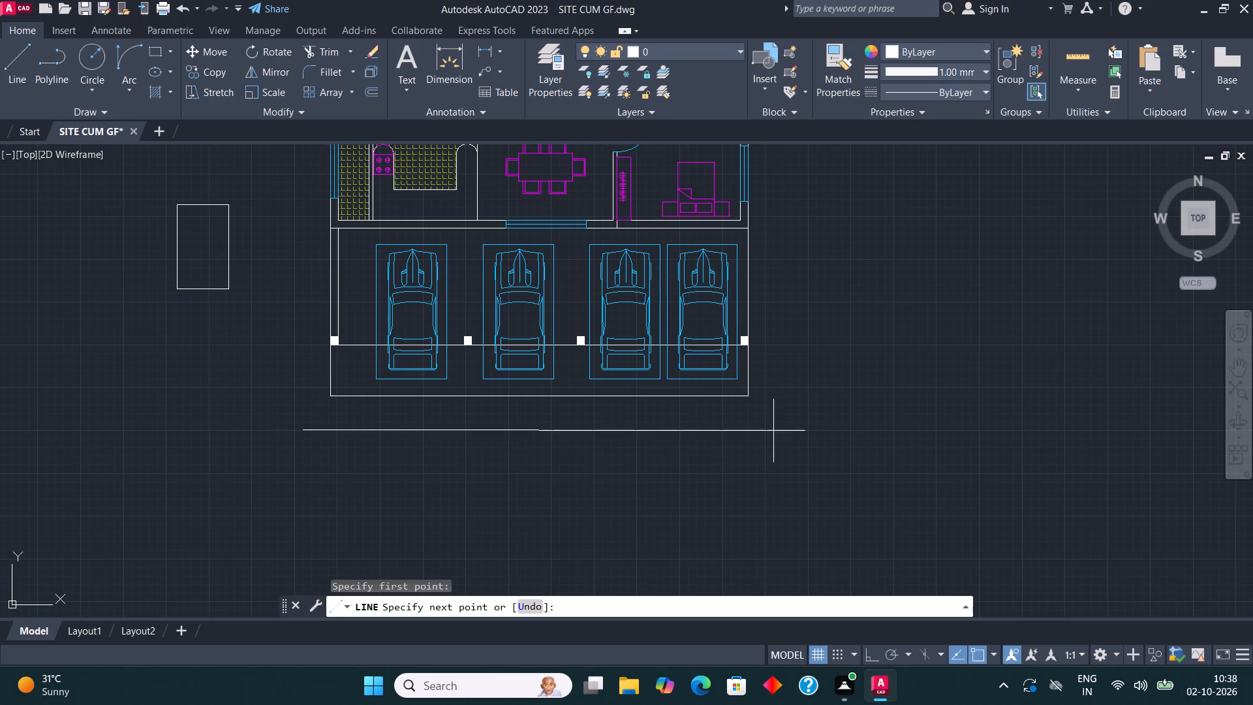
key("F8")
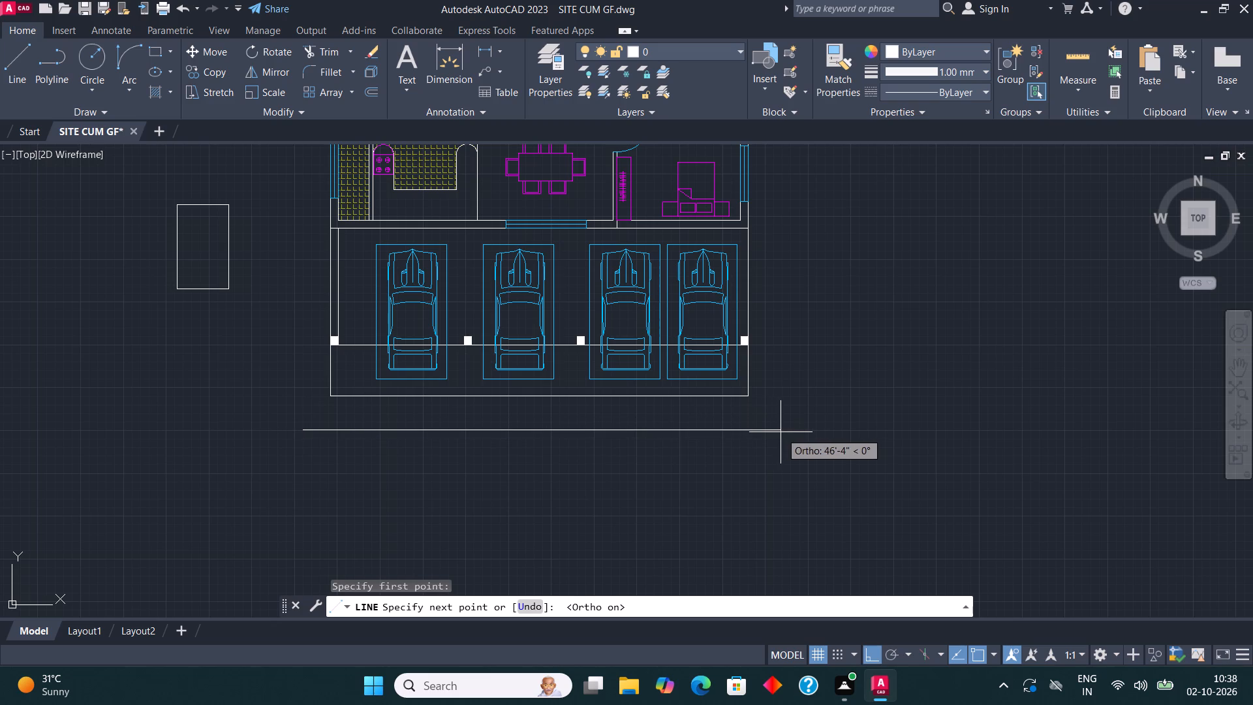
left_click(781, 431)
key("space")
Copy the new horizontal line straight south to make a second parallel edge line.
left_click(591, 430)
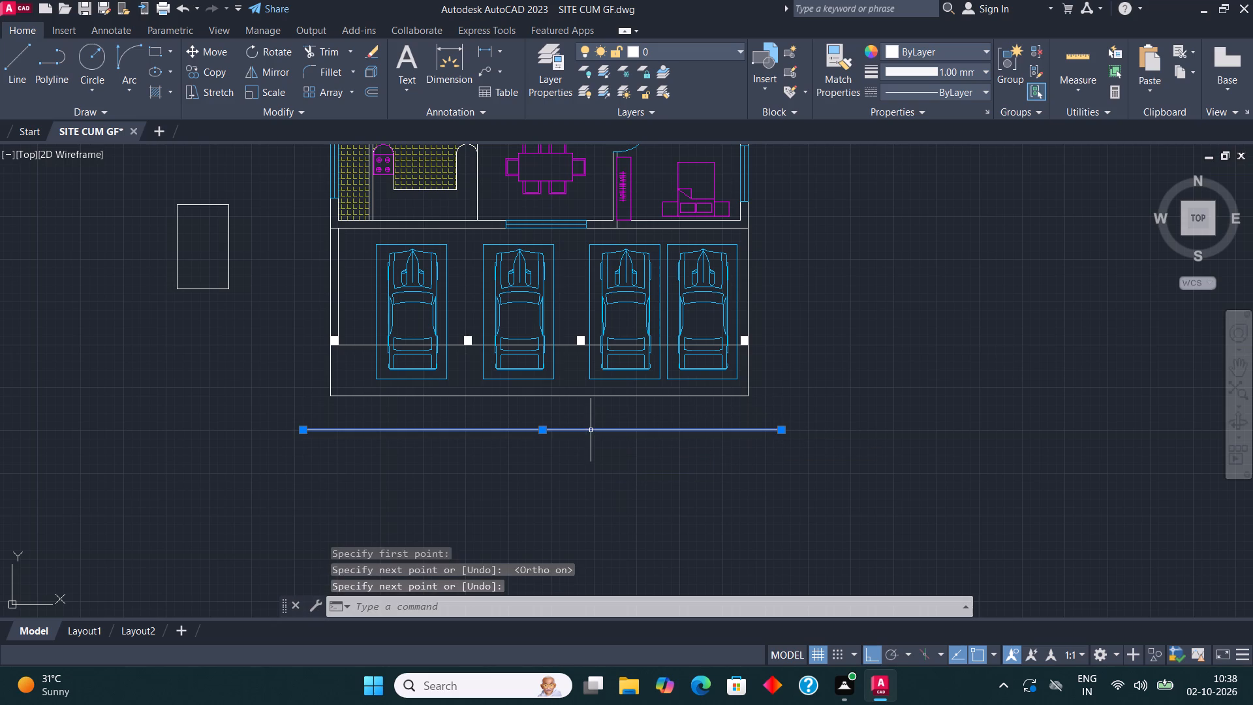
left_click(209, 67)
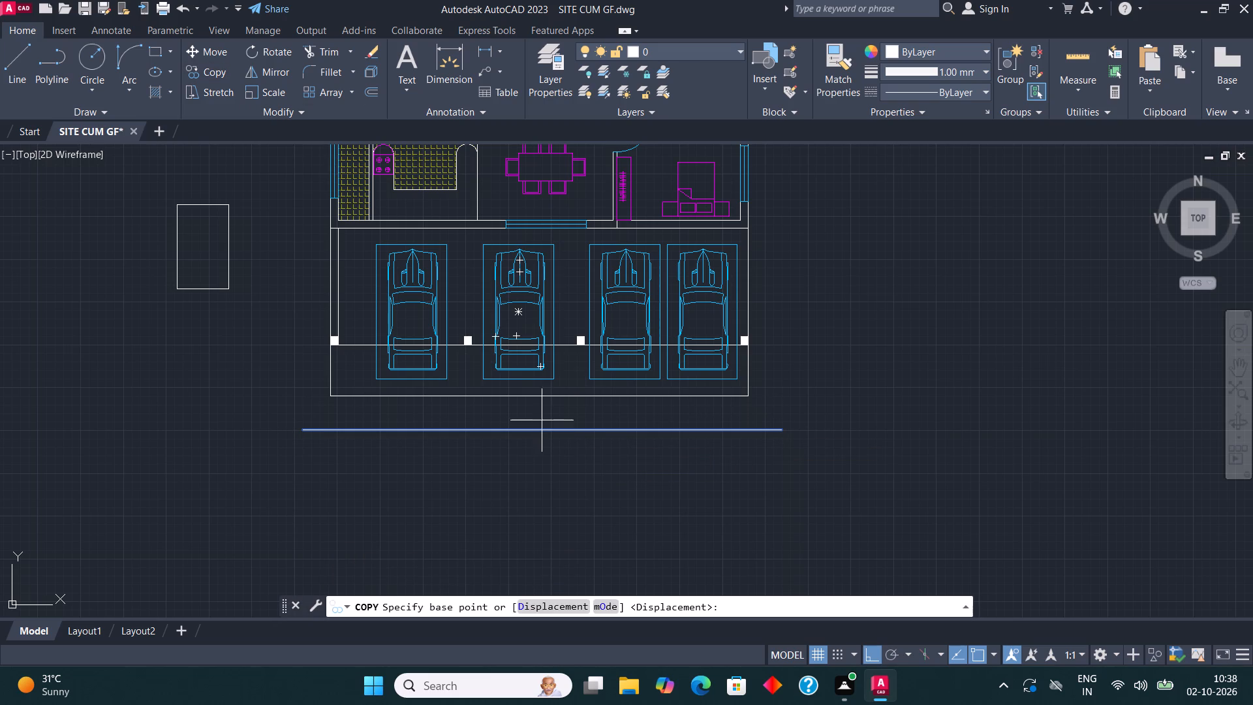
left_click(534, 425)
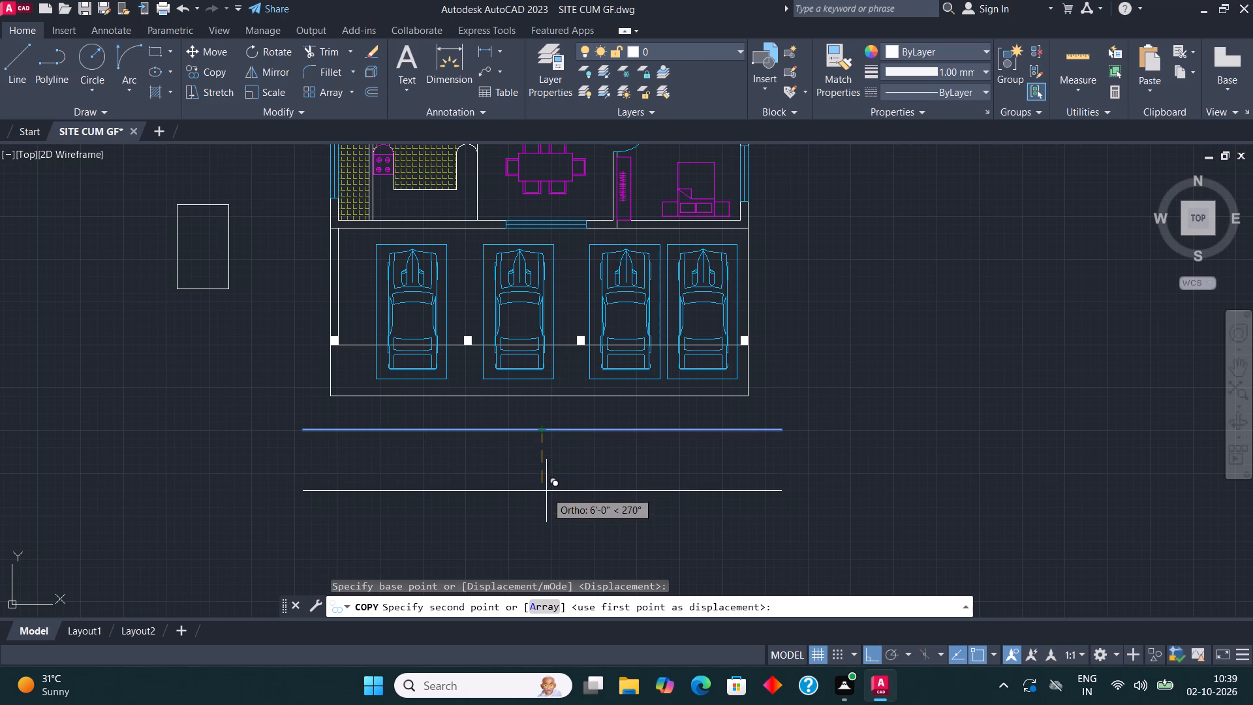
left_click(544, 481)
key("Escape")
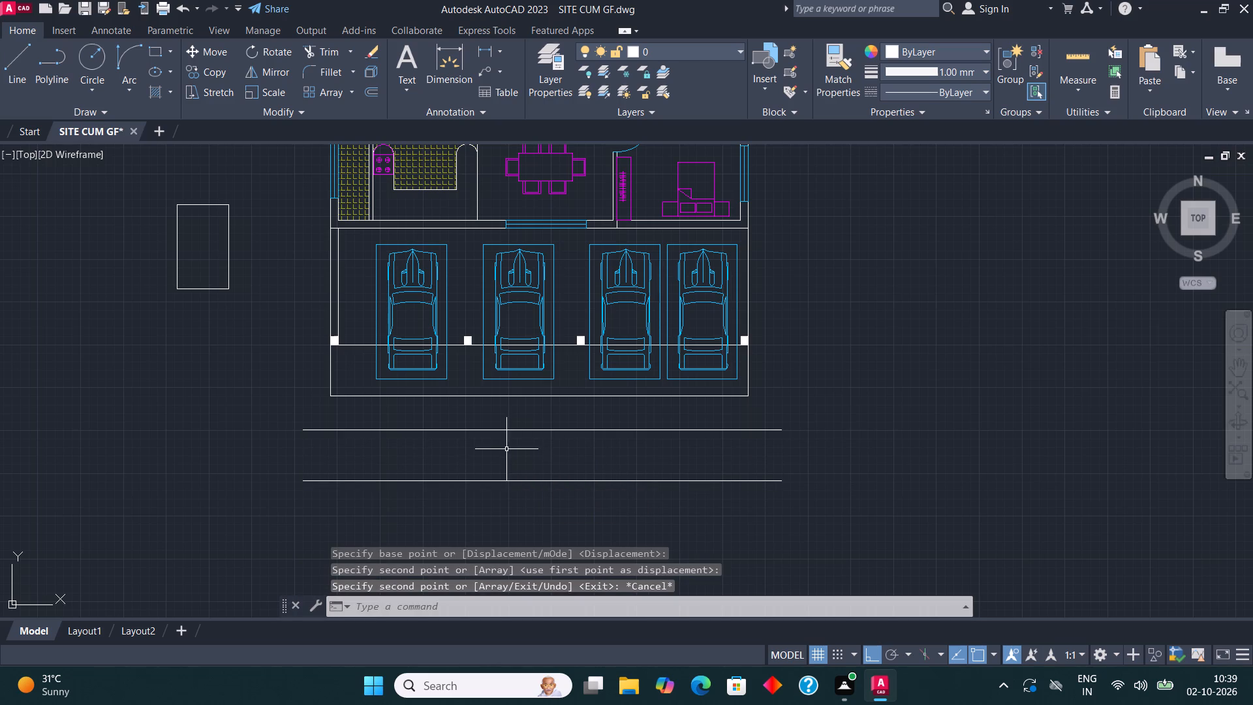
Draw a zigzag break line with jogs about 1'-1" wide, joining the west ends of the two parallel lines south of parking.
middle_click_drag(583, 442, 544, 503)
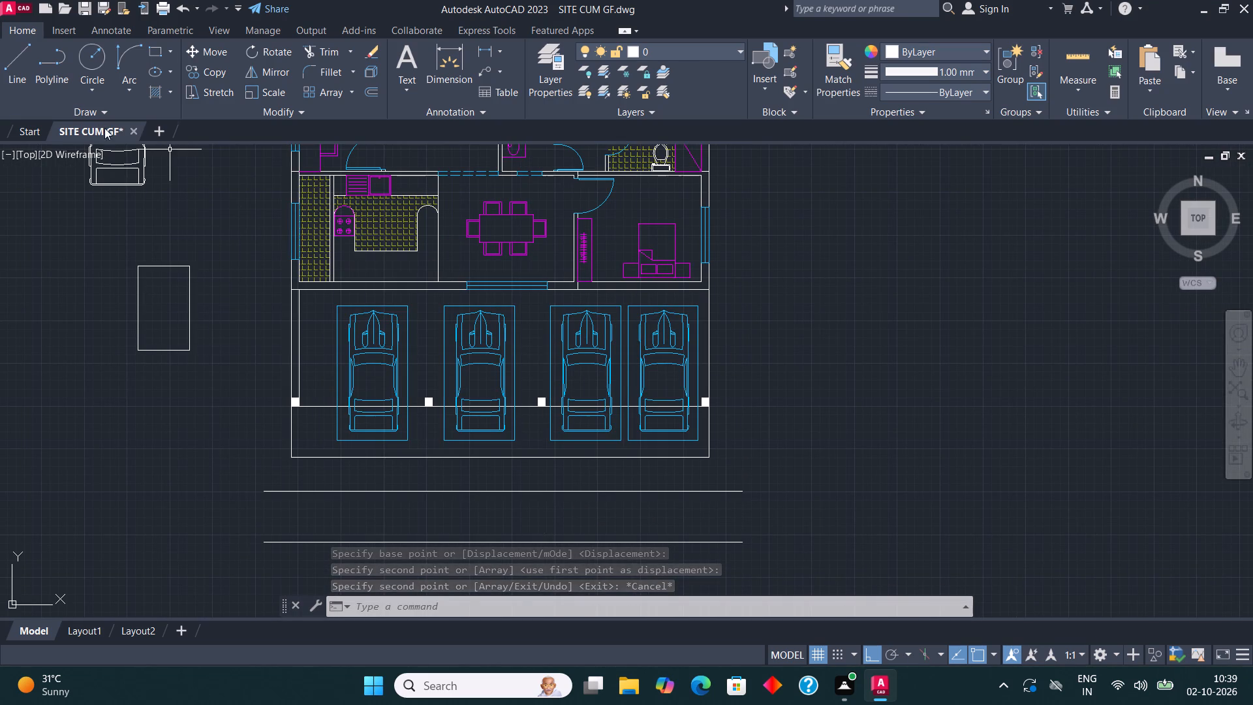
left_click(15, 62)
scroll(512, 351, "down", 2)
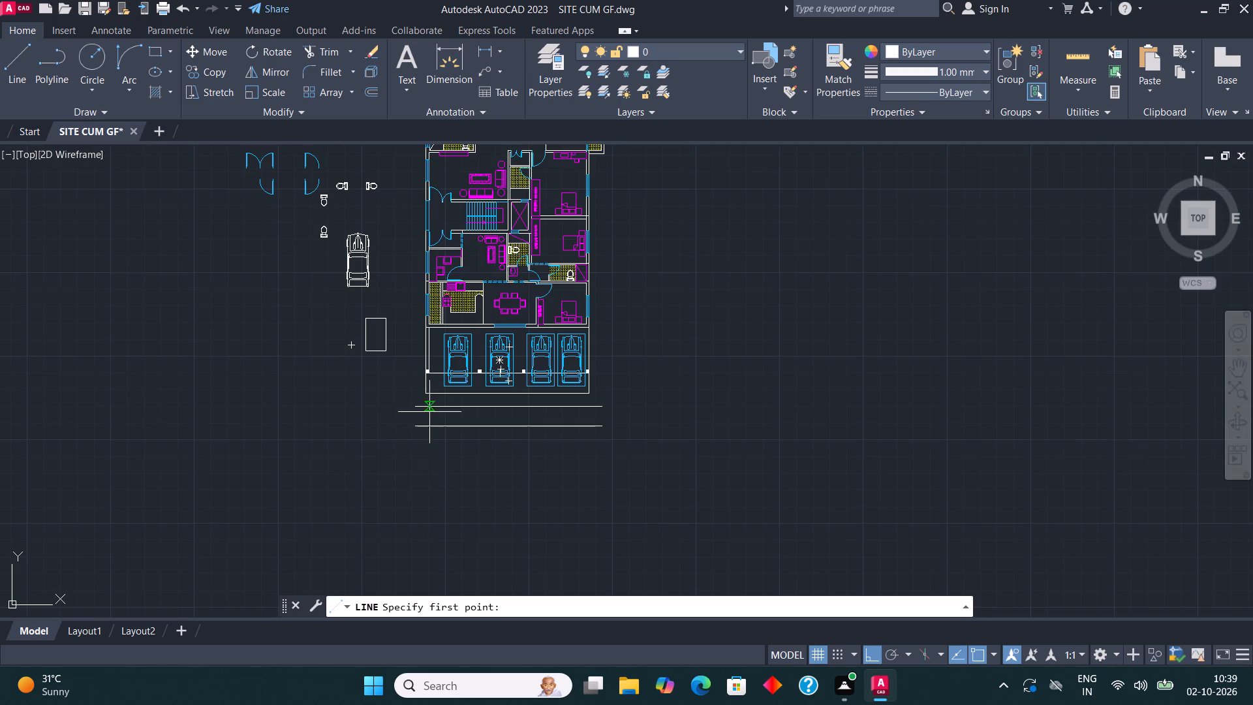
scroll(425, 408, "up", 3)
left_click(371, 402)
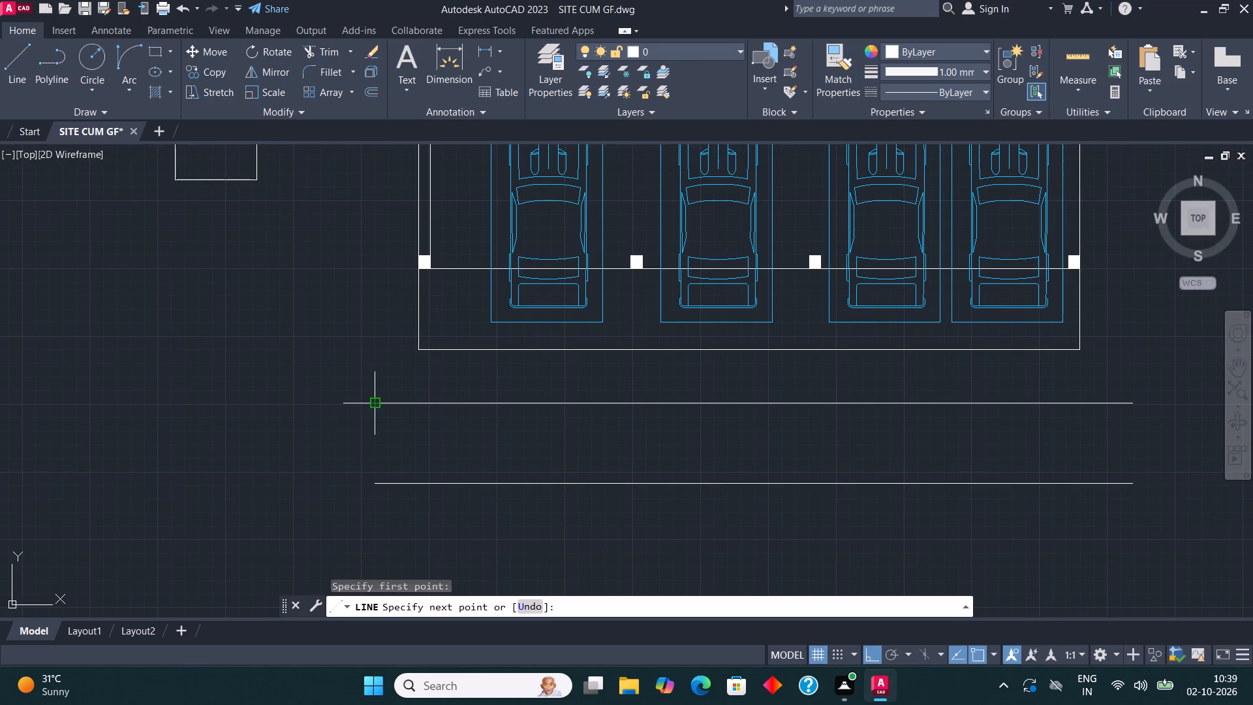
left_click(377, 435)
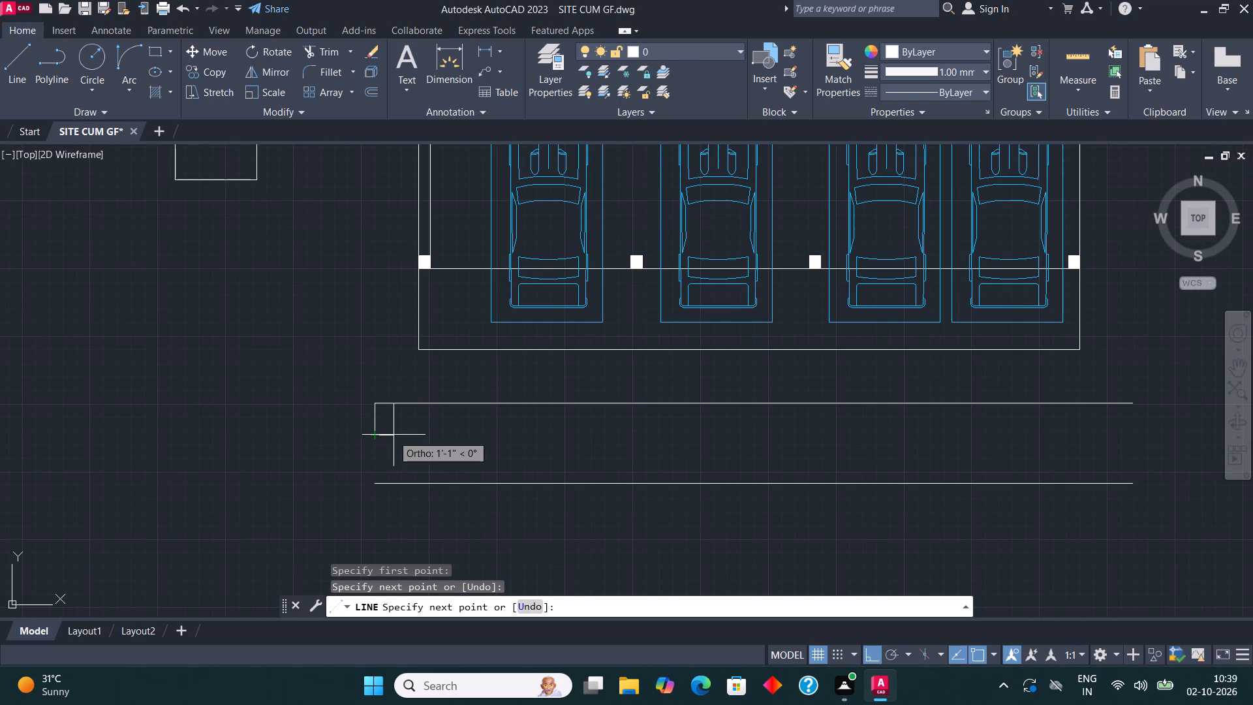
left_click(394, 435)
scroll(372, 447, "up", 1)
key("F8")
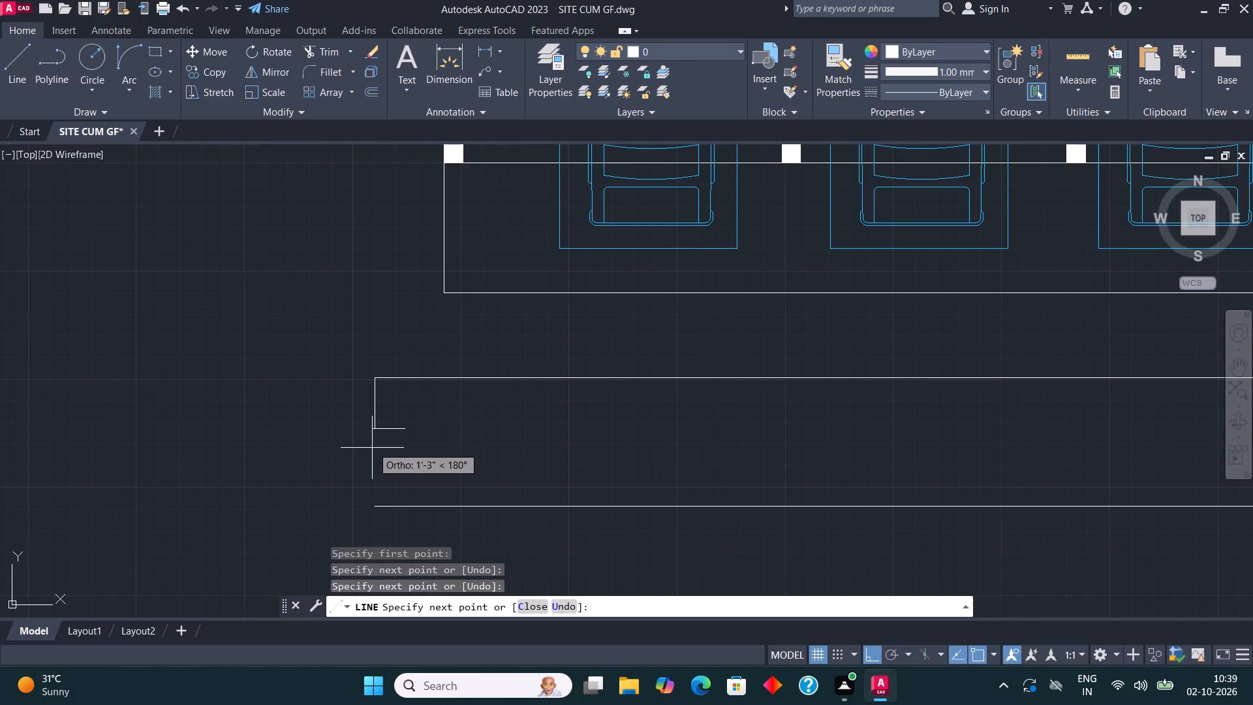
left_click(372, 452)
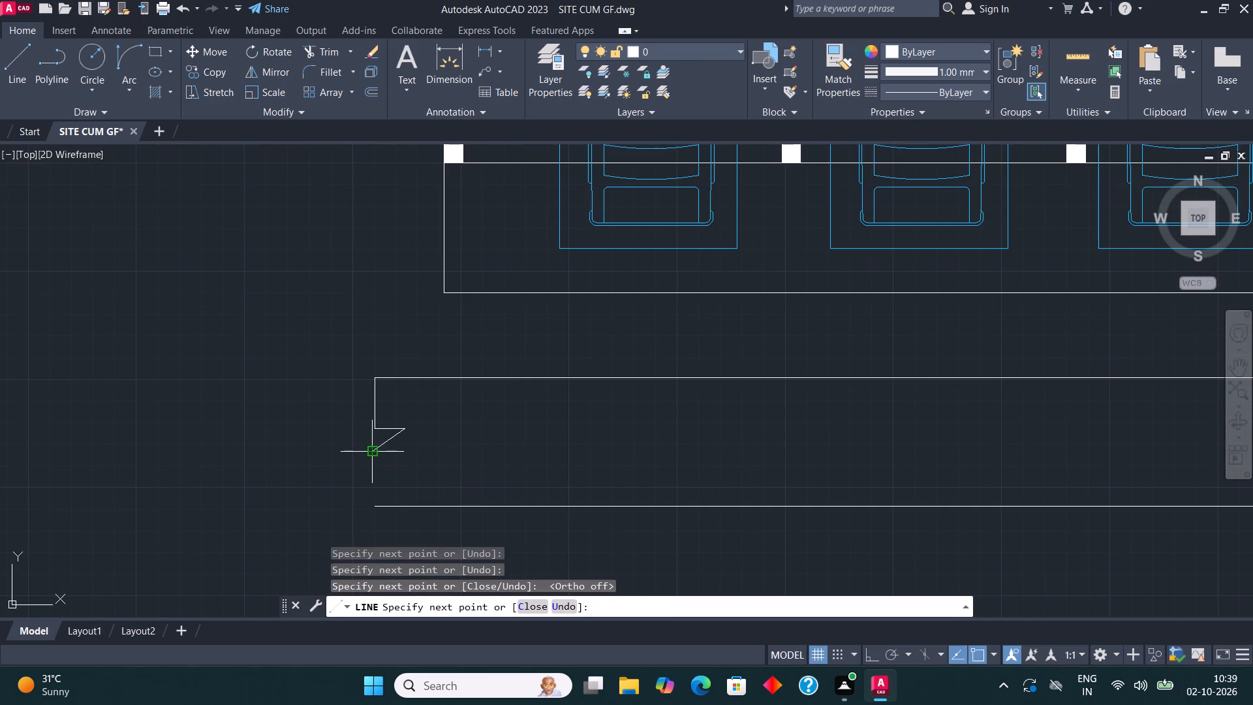
left_click(345, 471)
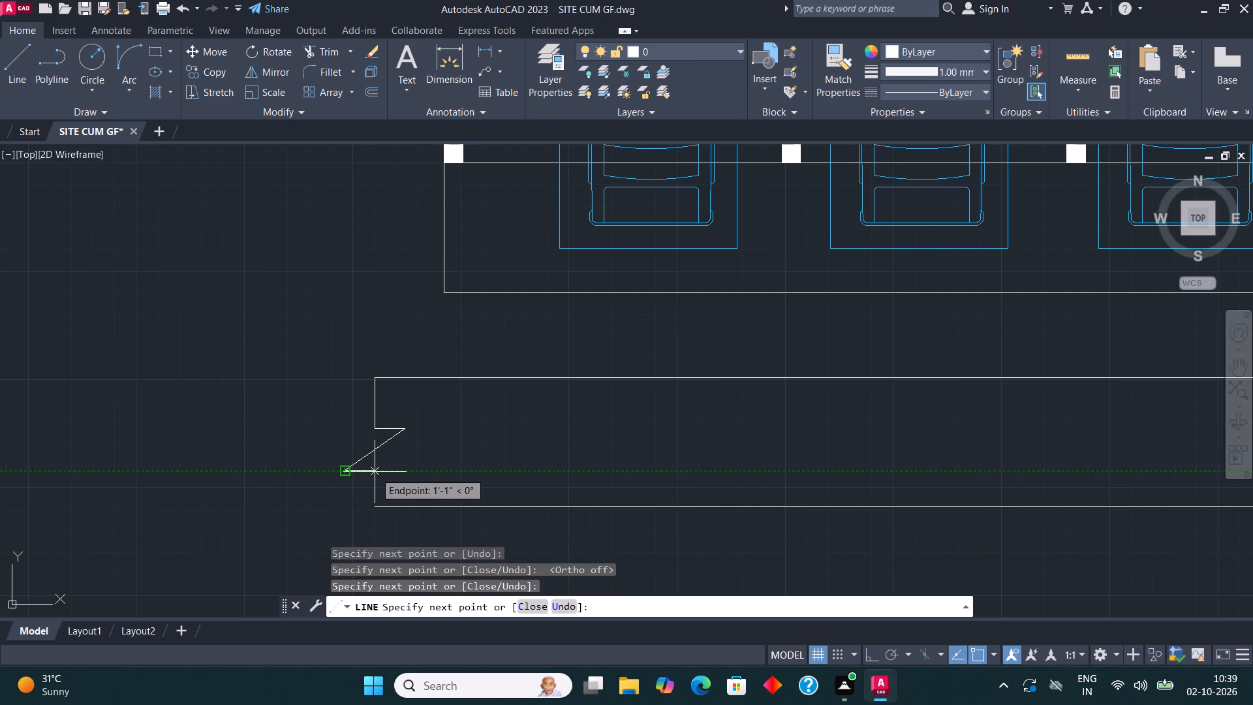
left_click(373, 469)
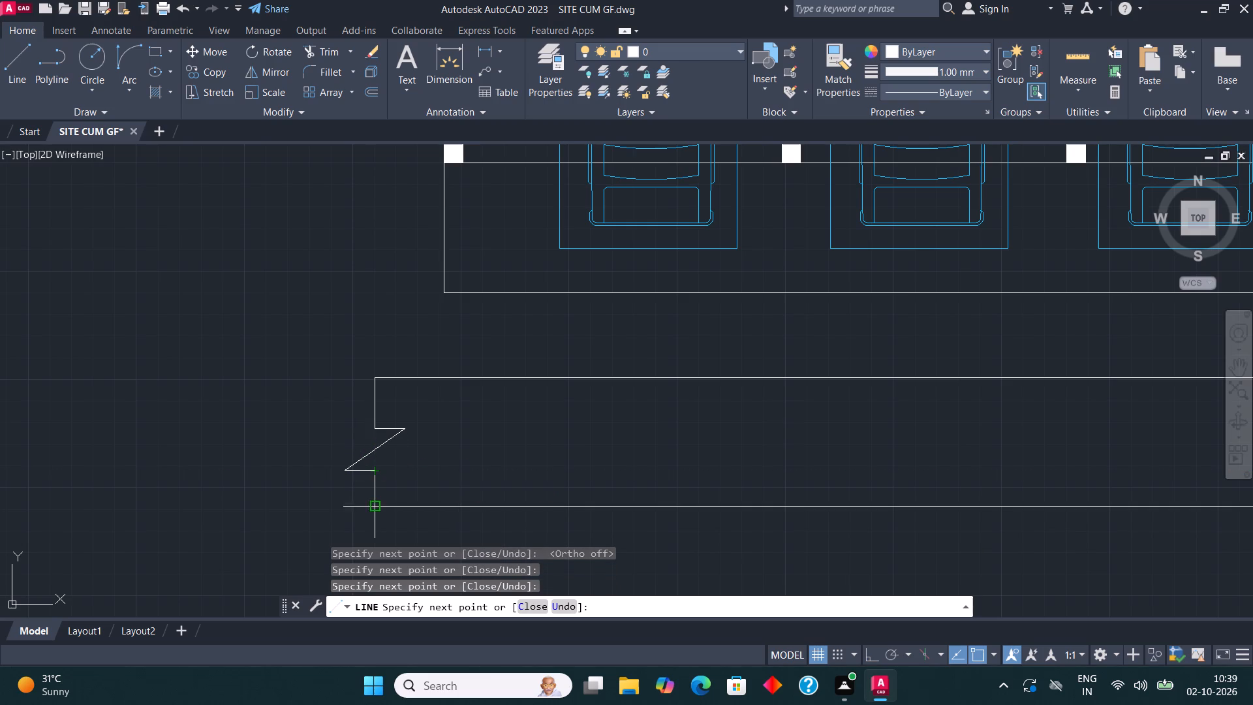
left_click(373, 509)
key("Escape")
Copy the zigzag break line from the strip's west end to its east end, using the north line's endpoints.
left_click(405, 495)
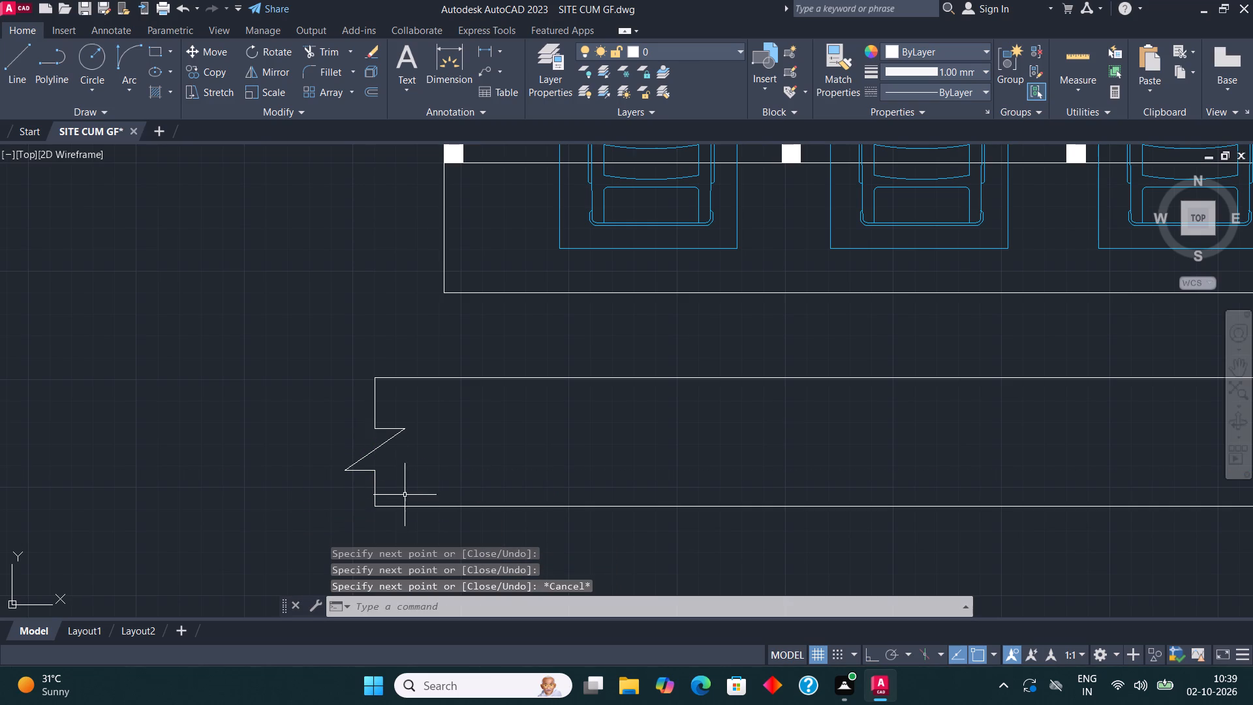
left_click(345, 416)
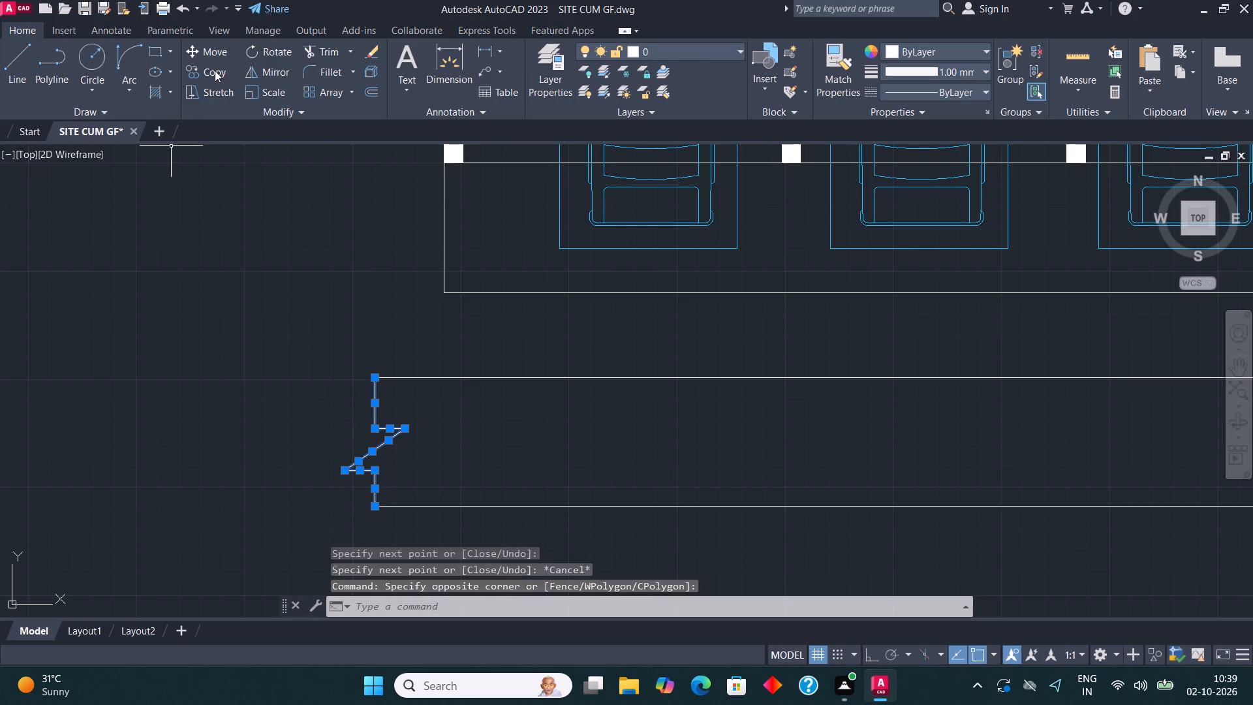
left_click(215, 70)
left_click(375, 375)
scroll(262, 401, "down", 3)
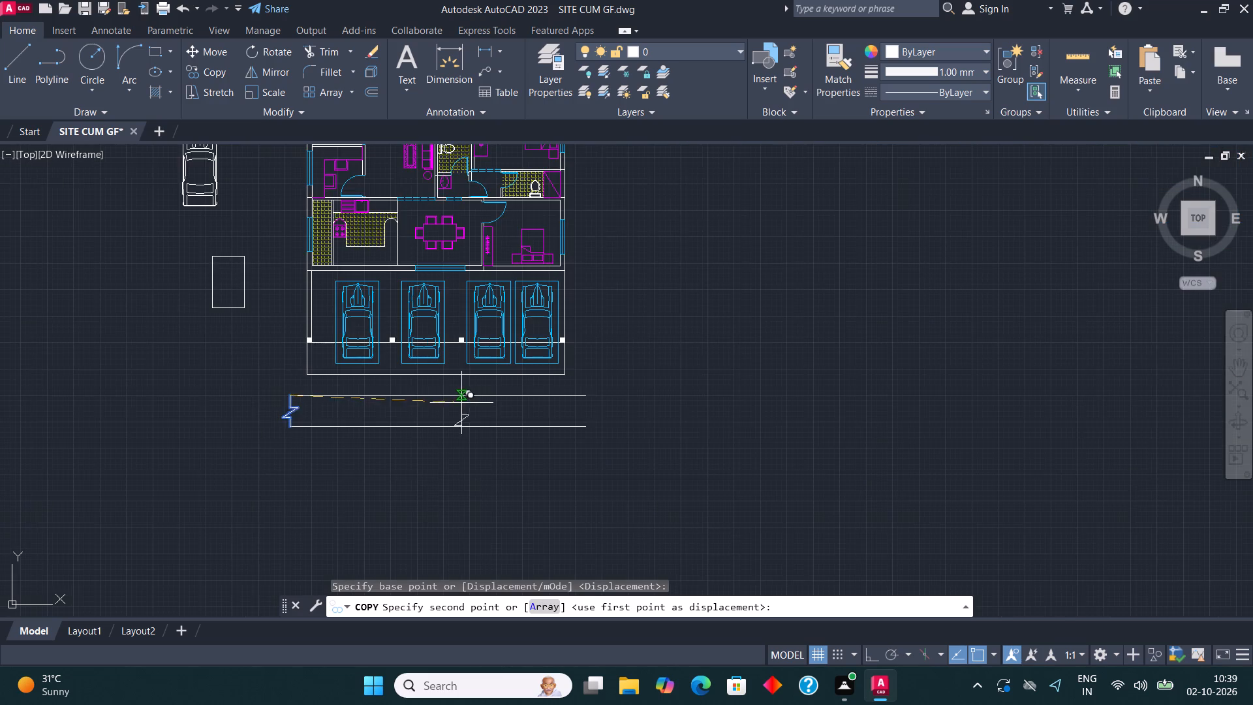
scroll(562, 402, "up", 3)
left_click(643, 385)
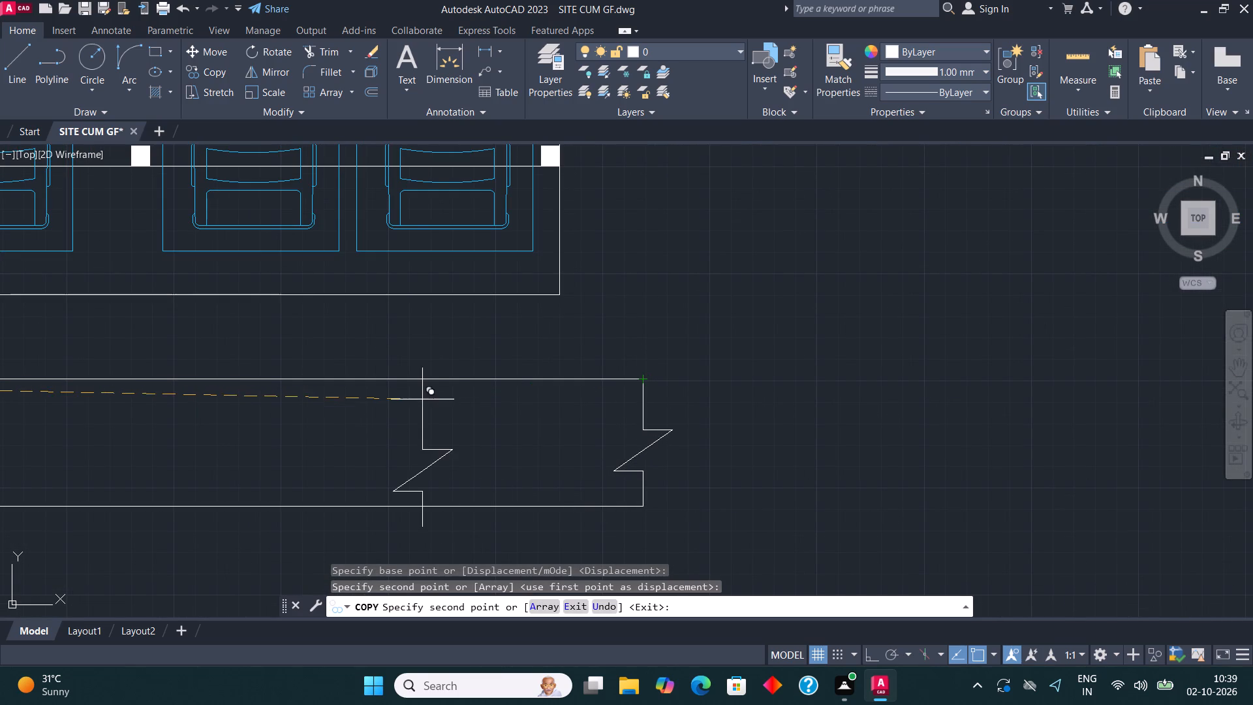
key("Escape")
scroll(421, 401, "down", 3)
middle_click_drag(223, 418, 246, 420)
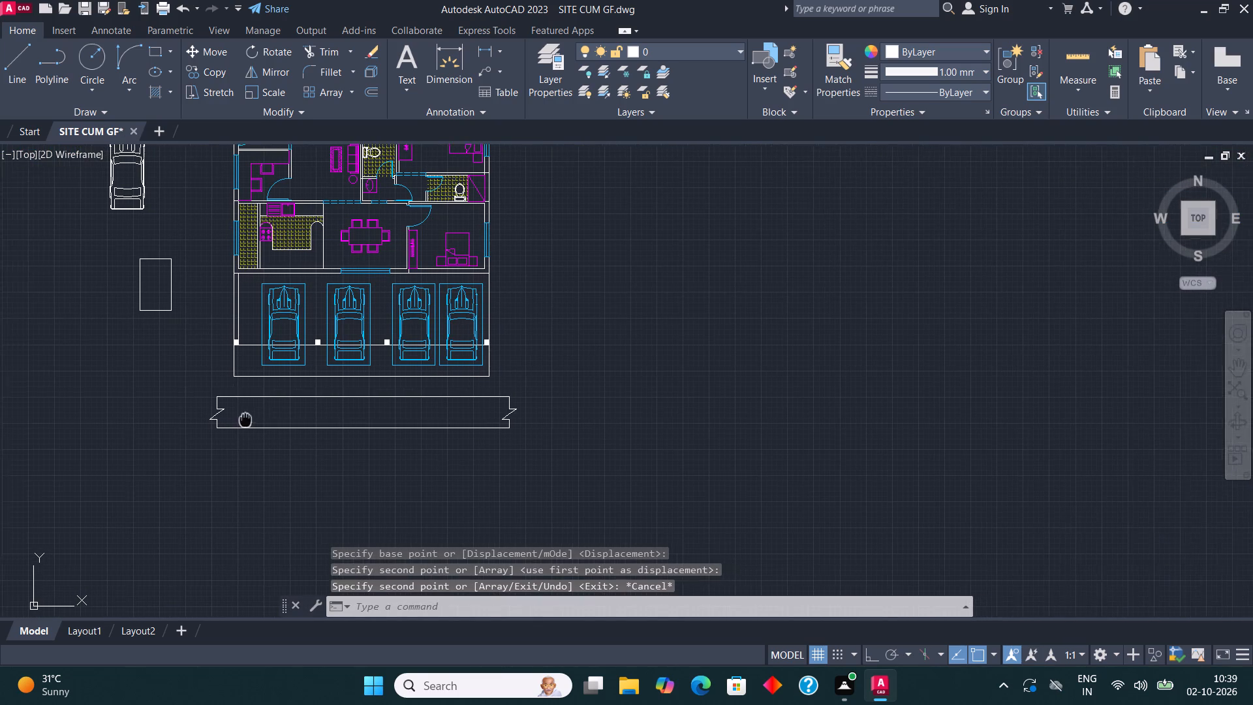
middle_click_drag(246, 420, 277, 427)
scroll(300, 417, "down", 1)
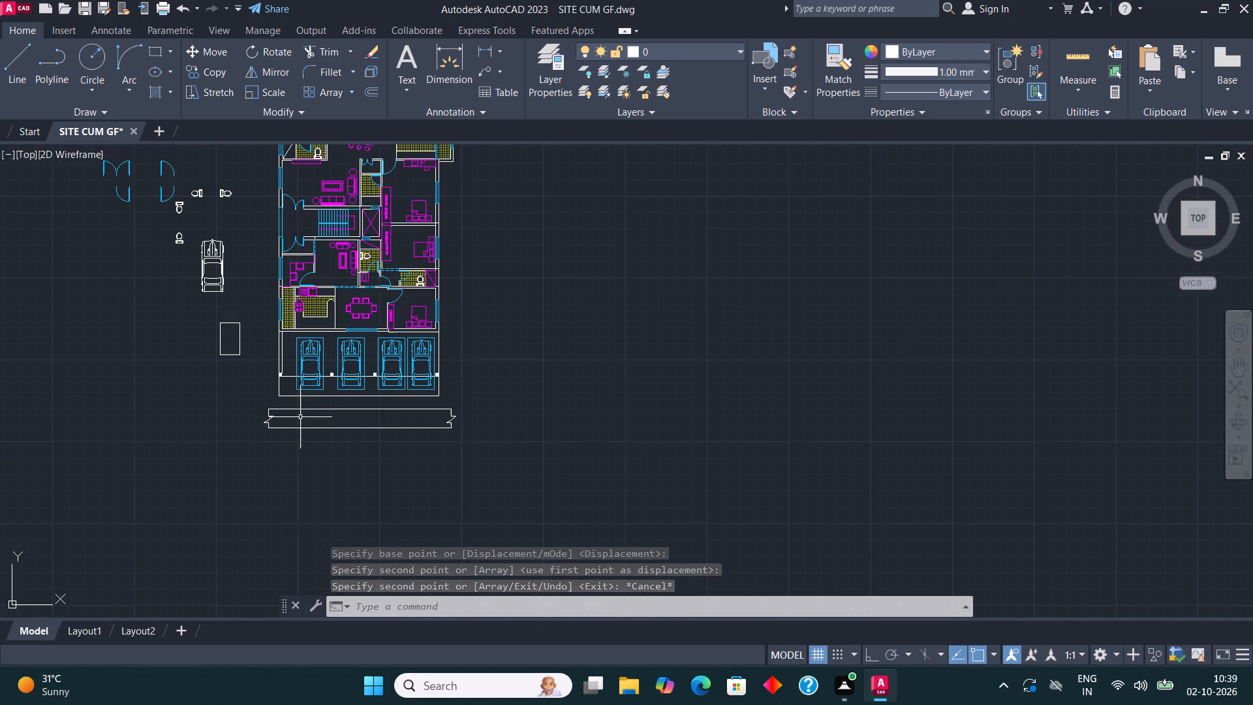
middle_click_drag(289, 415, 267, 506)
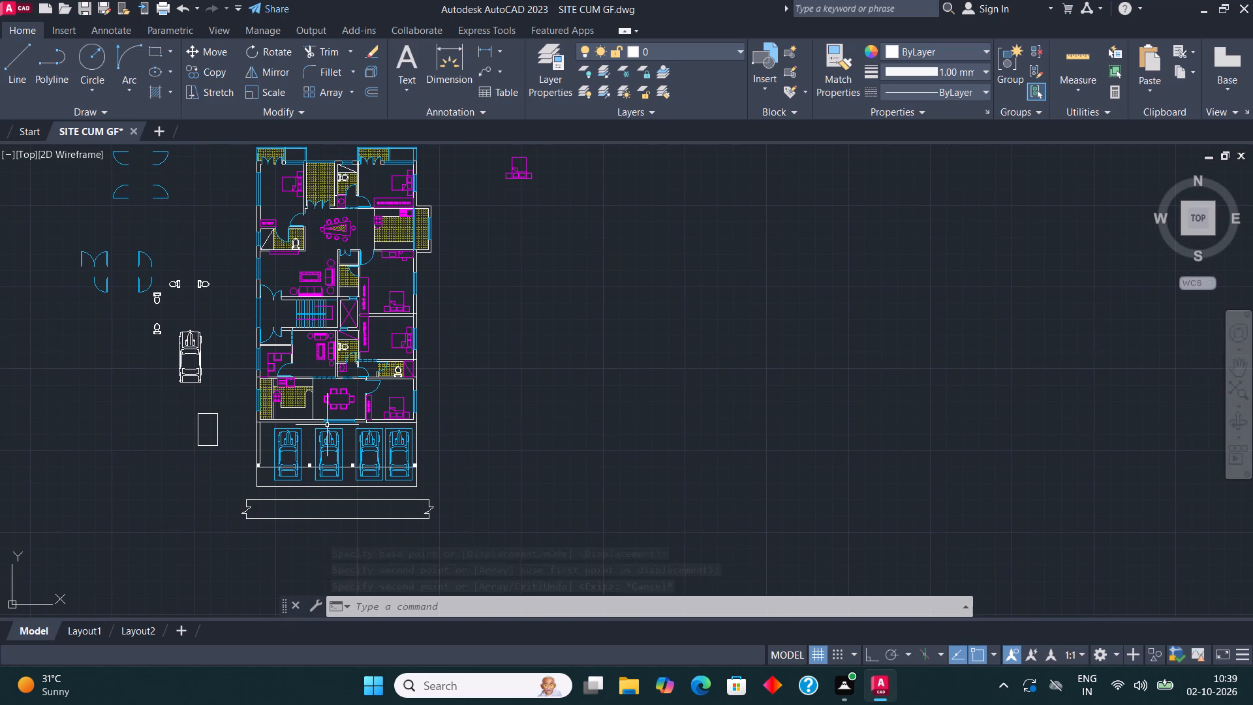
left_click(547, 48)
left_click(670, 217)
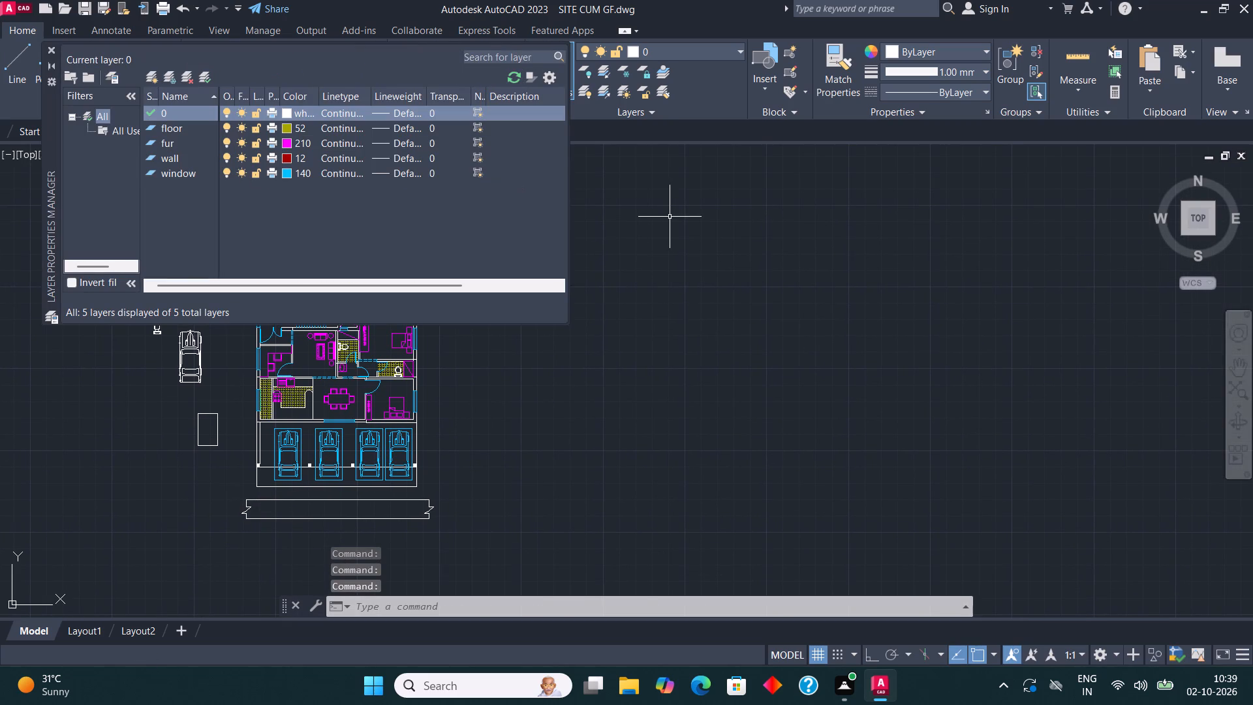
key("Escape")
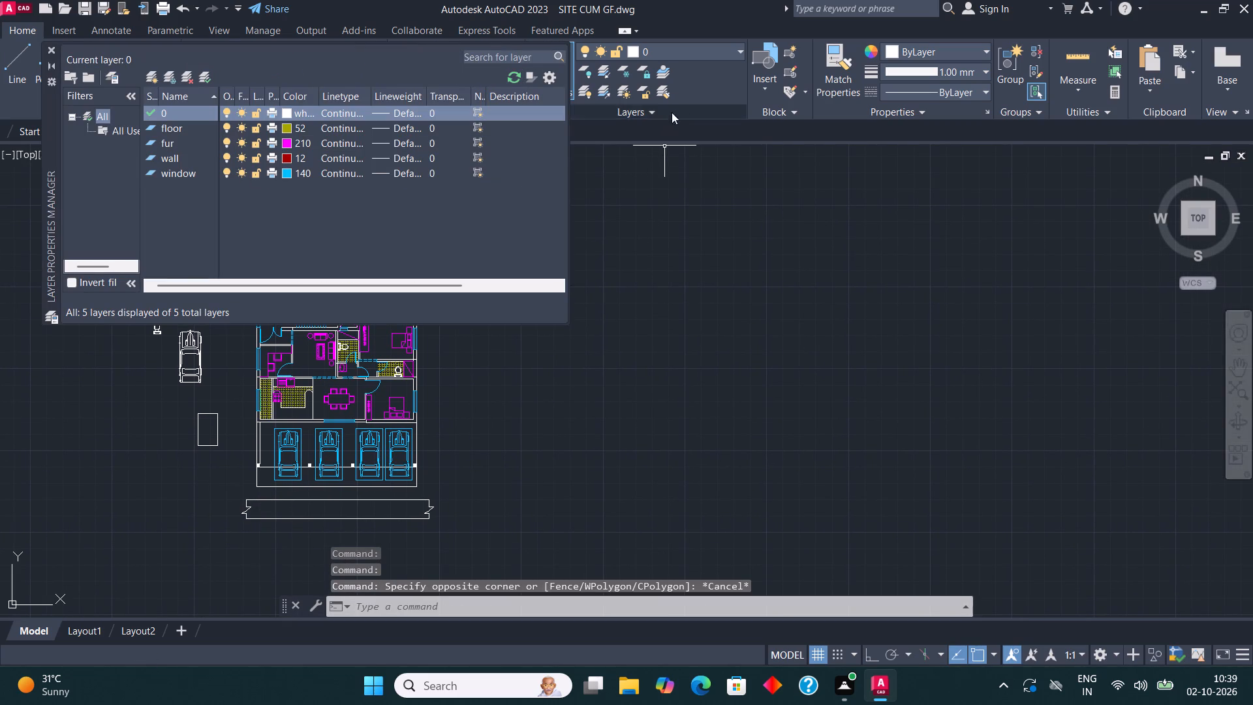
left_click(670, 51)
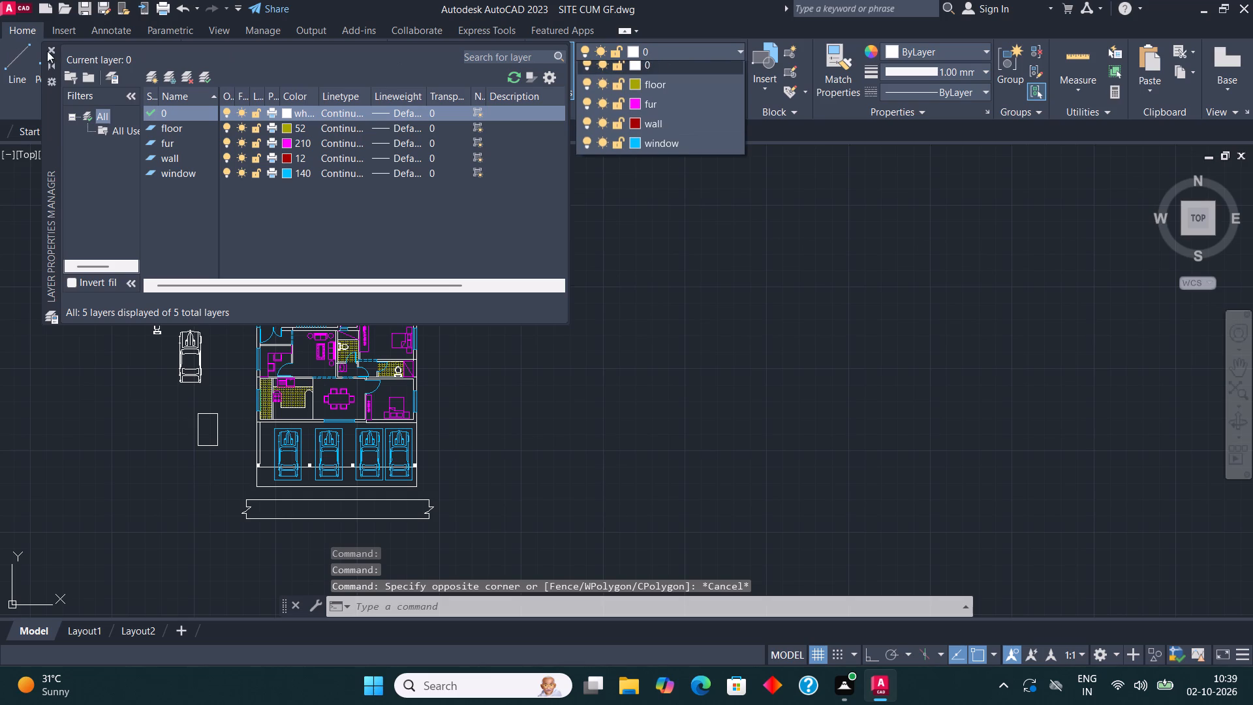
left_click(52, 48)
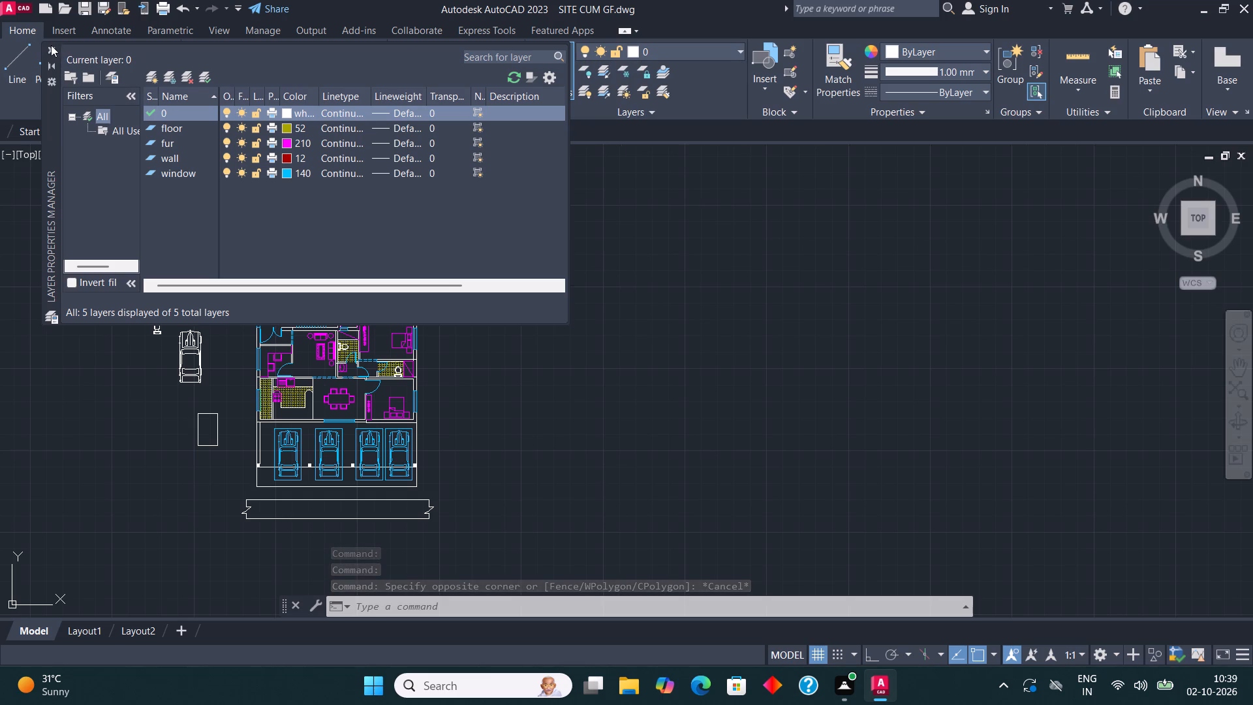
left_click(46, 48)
Make wall the current layer.
left_click(669, 47)
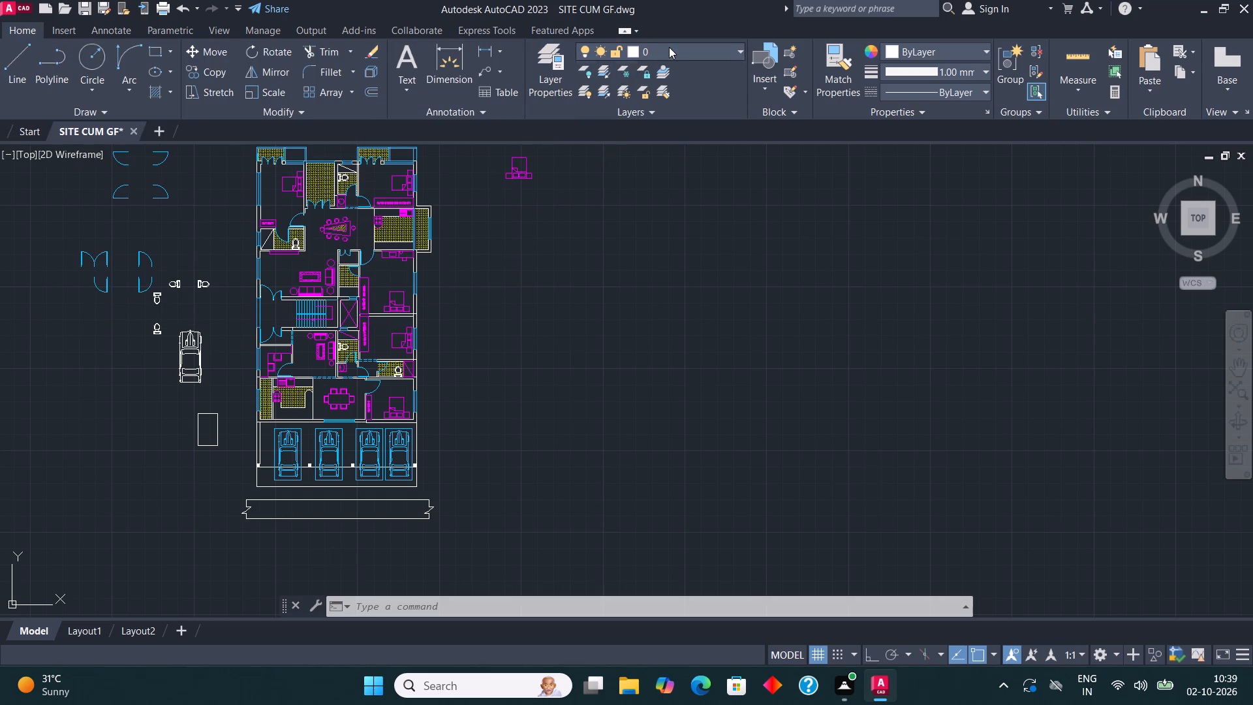
left_click(673, 126)
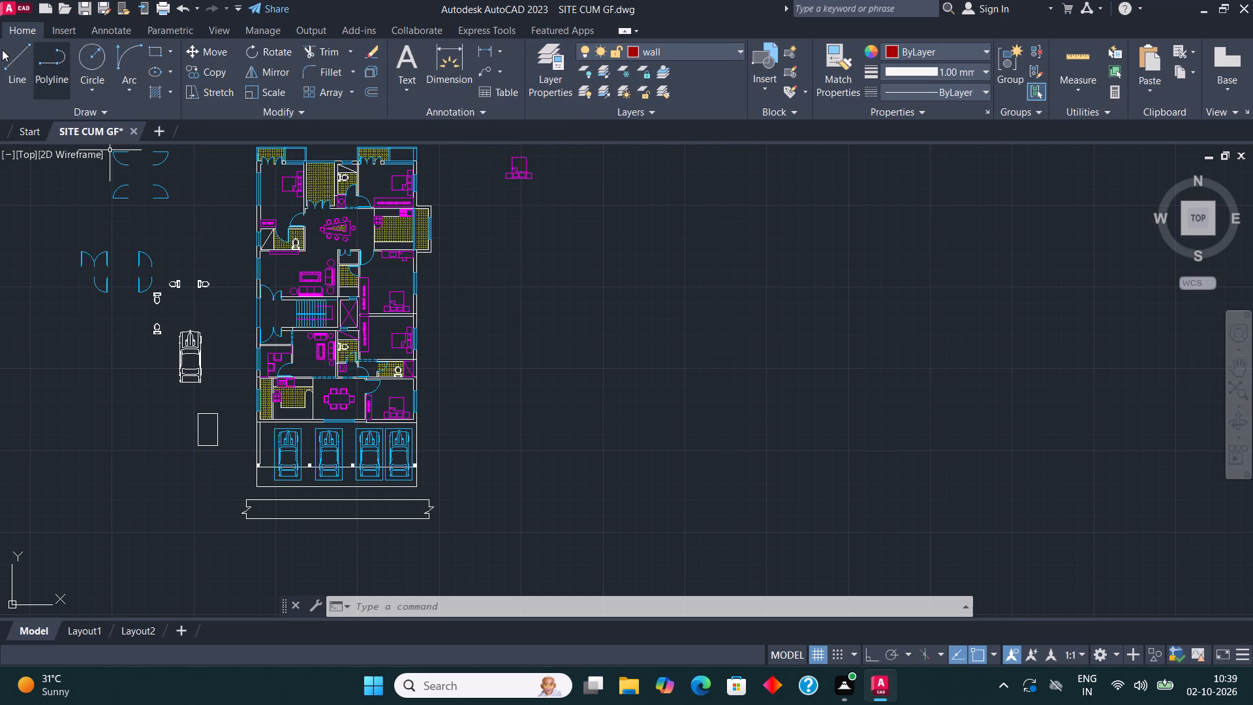
Start a line at the parking outline's southwest corner and run it west in two 2' segments with Ortho on.
left_click(9, 58)
middle_click_drag(249, 379, 241, 447)
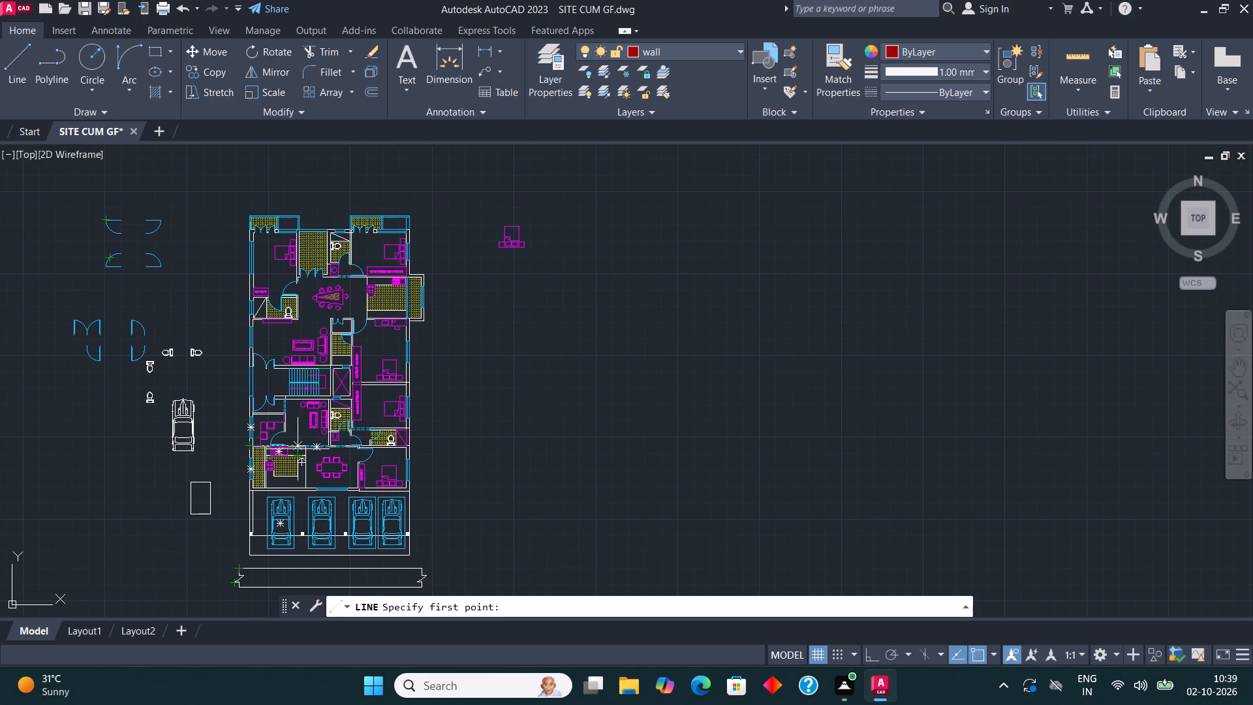
middle_click_drag(302, 221, 299, 219)
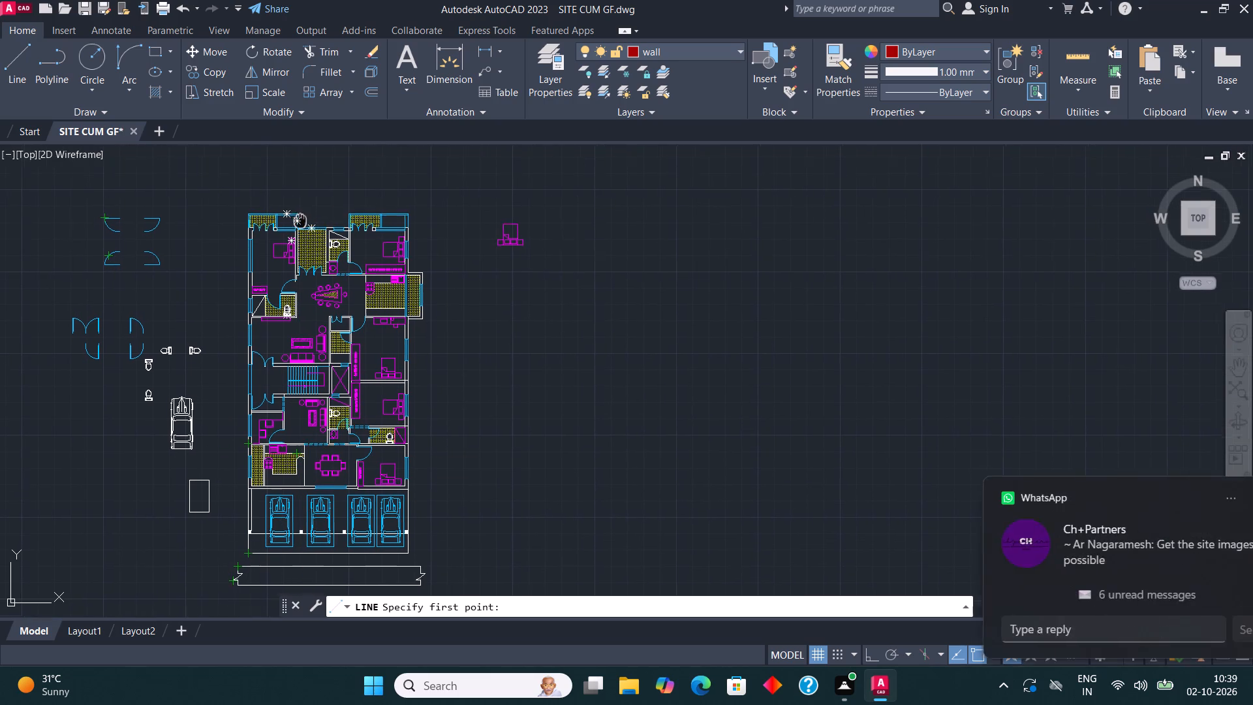
middle_click_drag(299, 219, 280, 204)
scroll(197, 556, "up", 3)
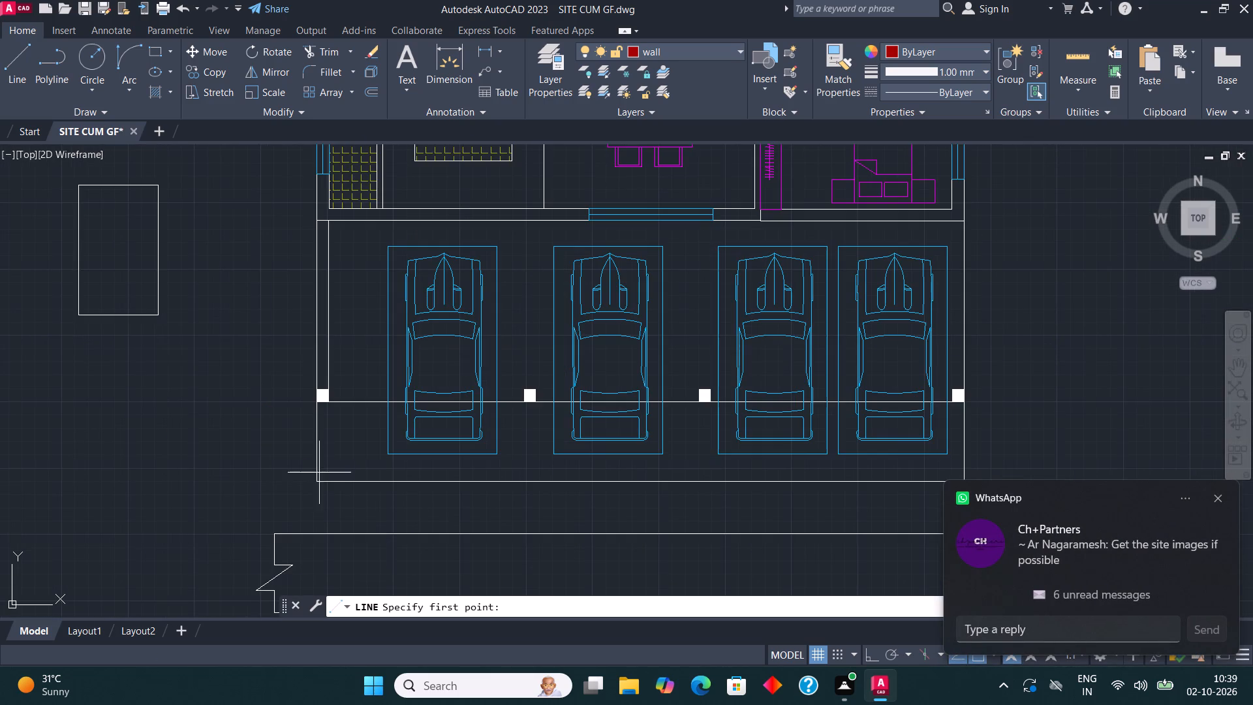
left_click(323, 480)
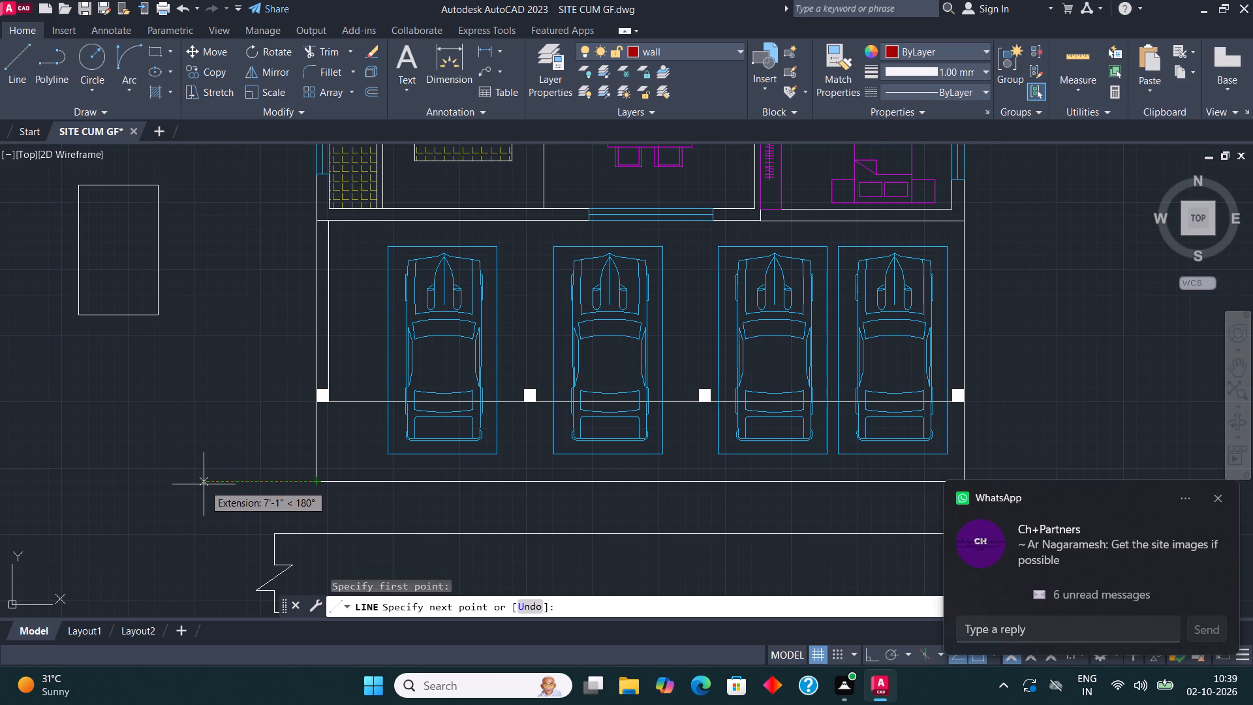
type("2'")
key("Return")
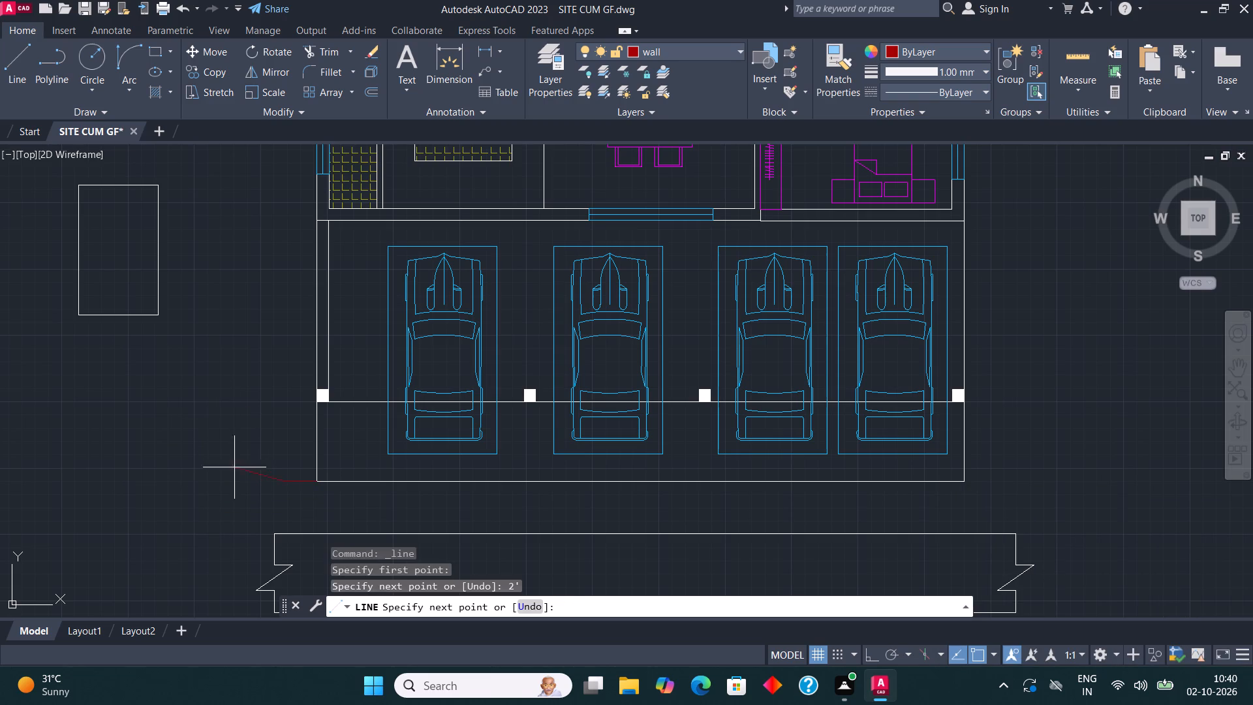
key("F8")
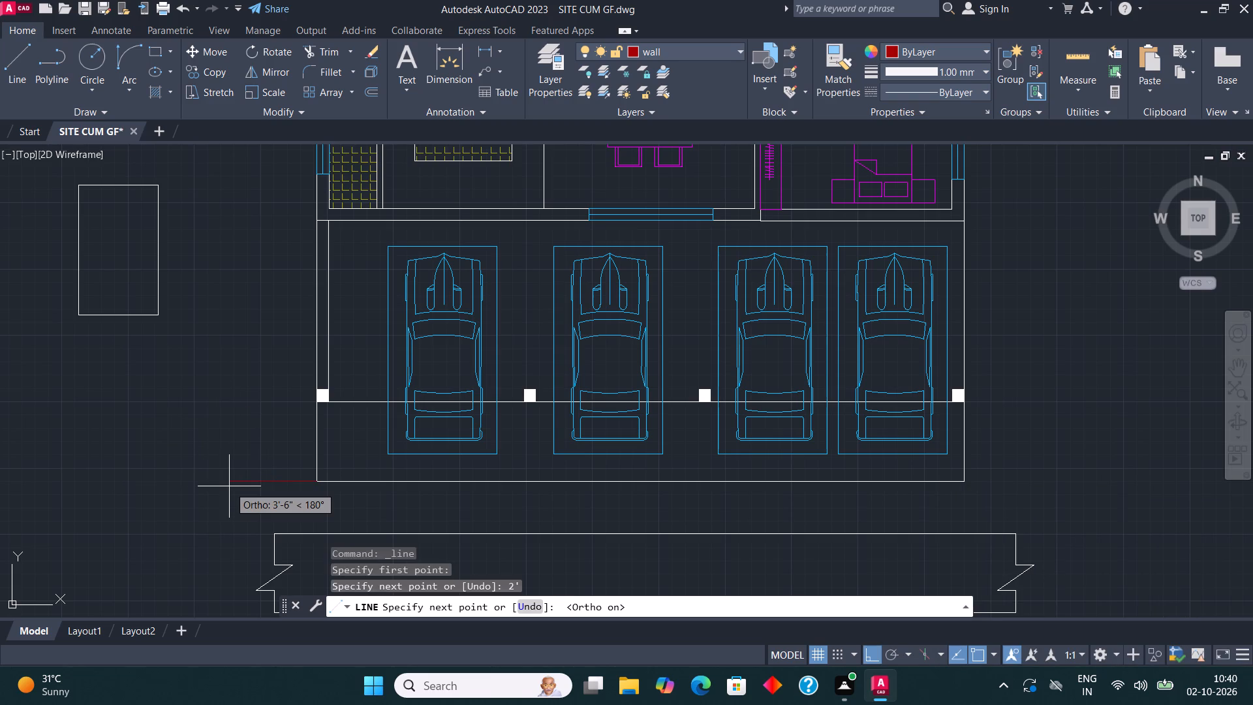
type("2'")
key("Return")
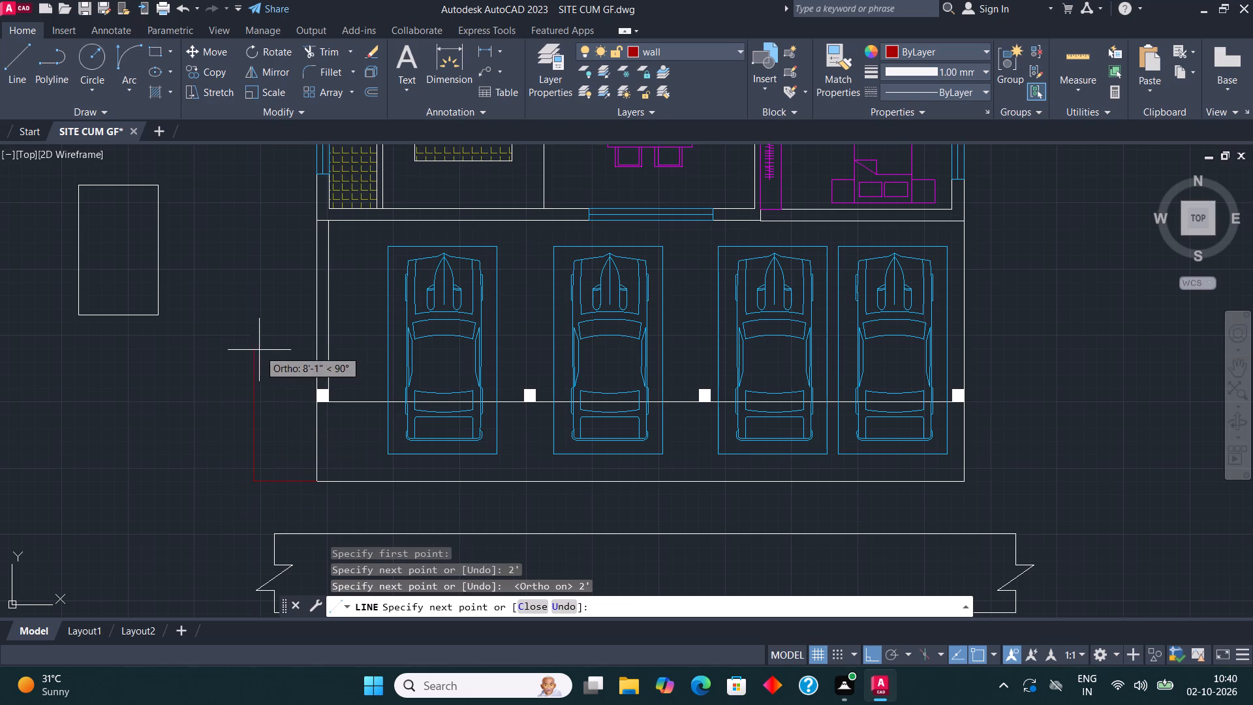
Continue the line north along the building's west side to the northwest balcony's outer edge, and add 2' further north.
middle_click_drag(249, 324, 249, 550)
scroll(268, 428, "down", 3)
middle_click_drag(272, 332, 268, 452)
scroll(262, 279, "up", 4)
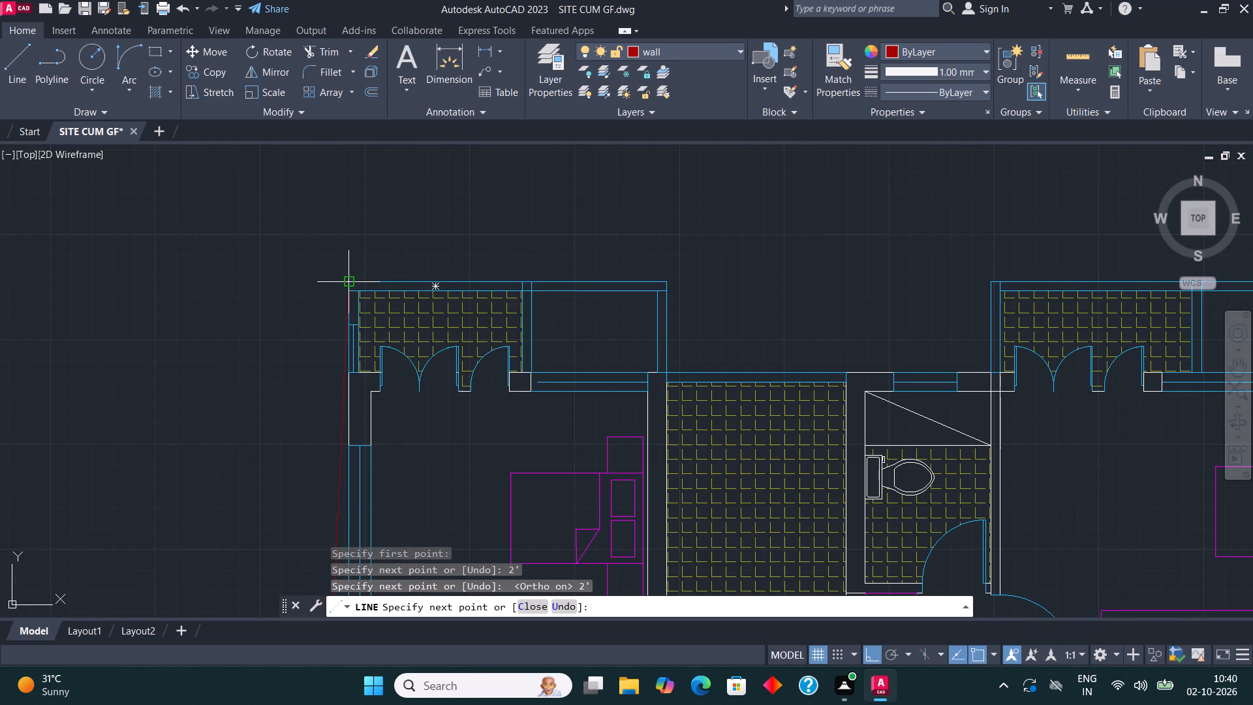
left_click(270, 280)
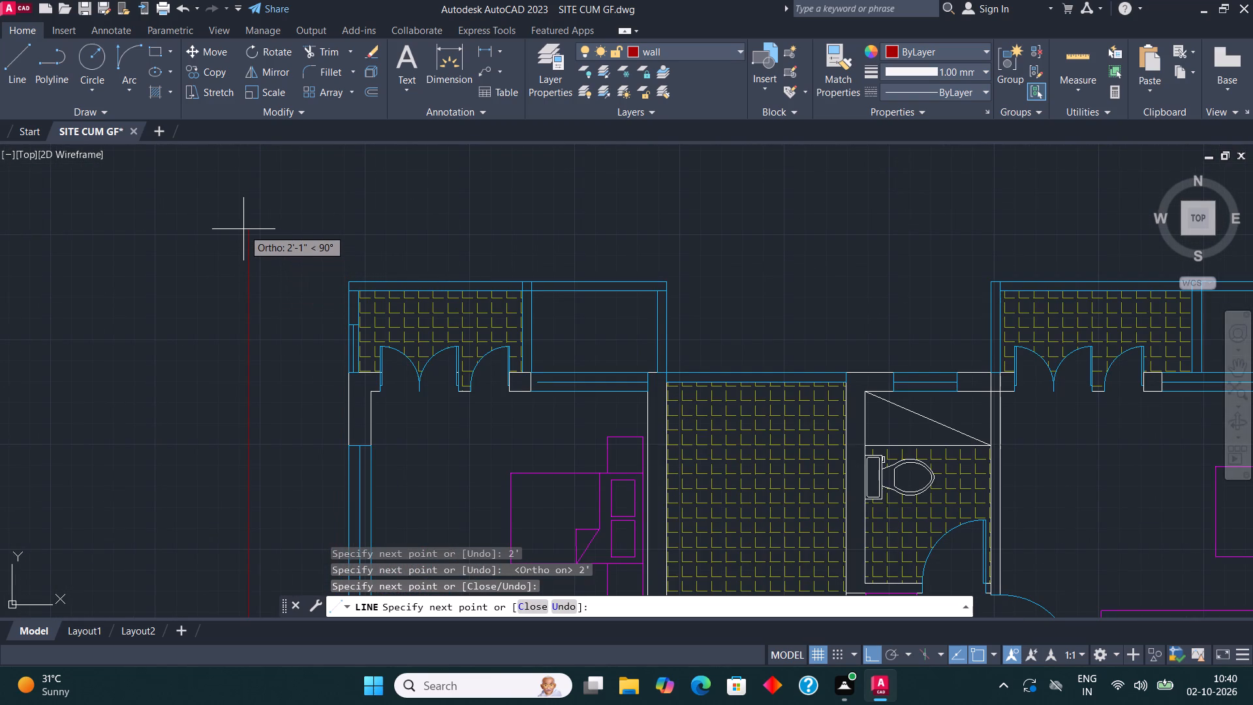
key("2")
key("apostrophe")
key("Return")
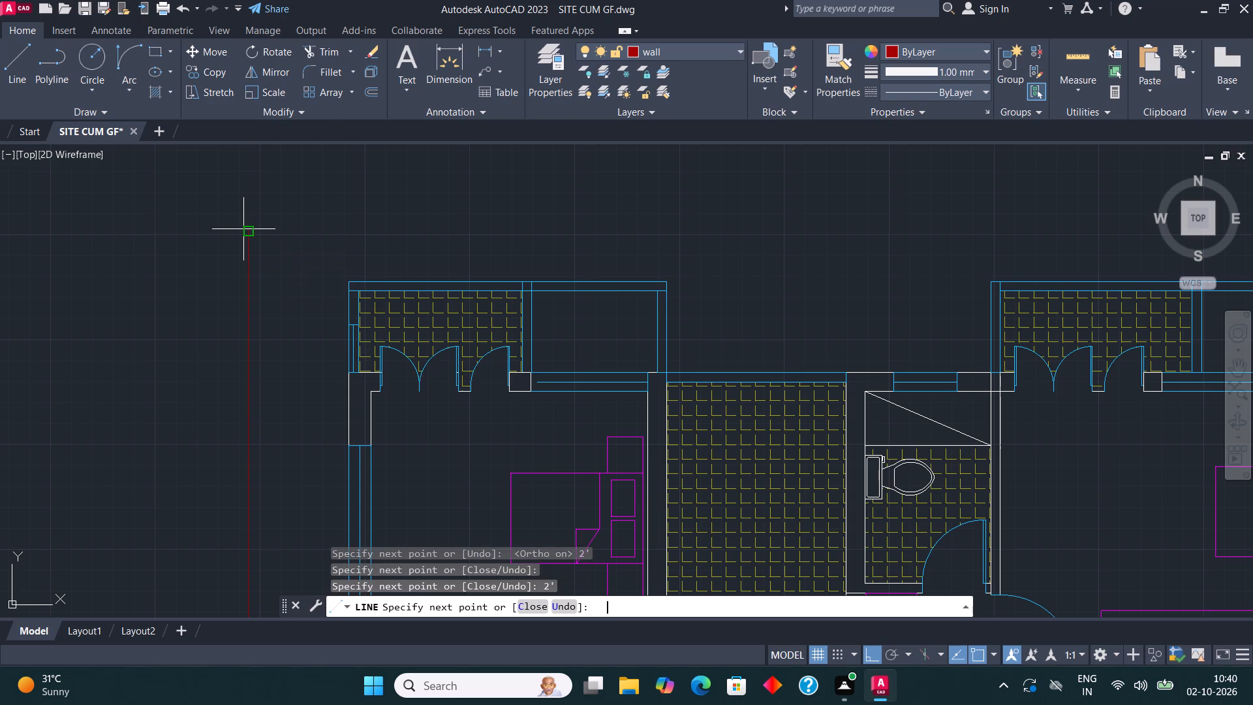
Continue the boundary line east along the building's north side to the east outer wall's alignment, and add 3' further east.
scroll(446, 233, "down", 4)
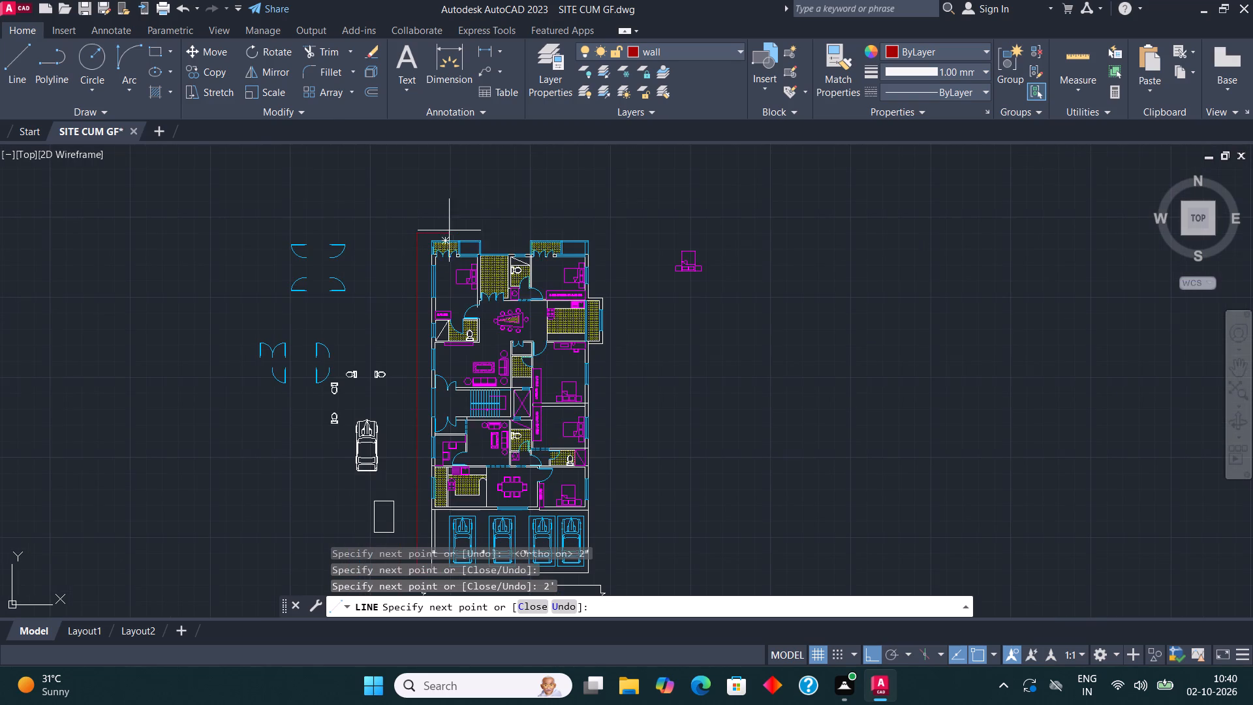
scroll(640, 207, "up", 2)
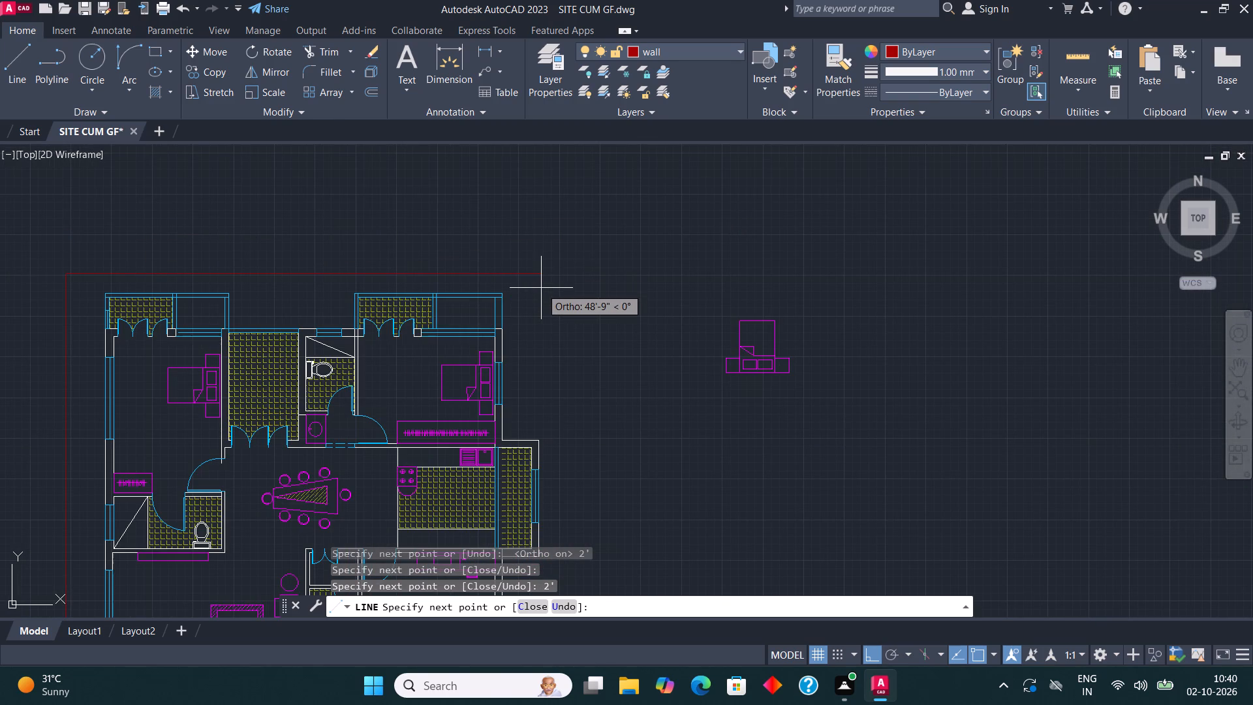
scroll(534, 298, "up", 1)
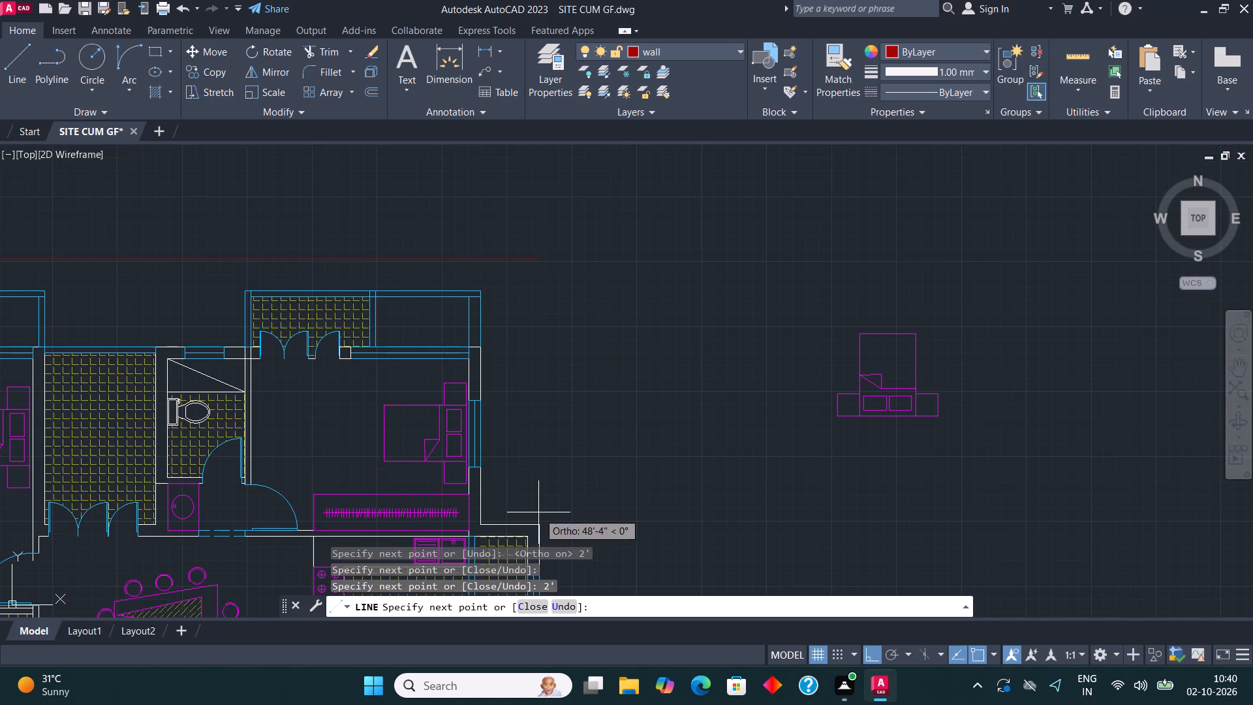
left_click(544, 295)
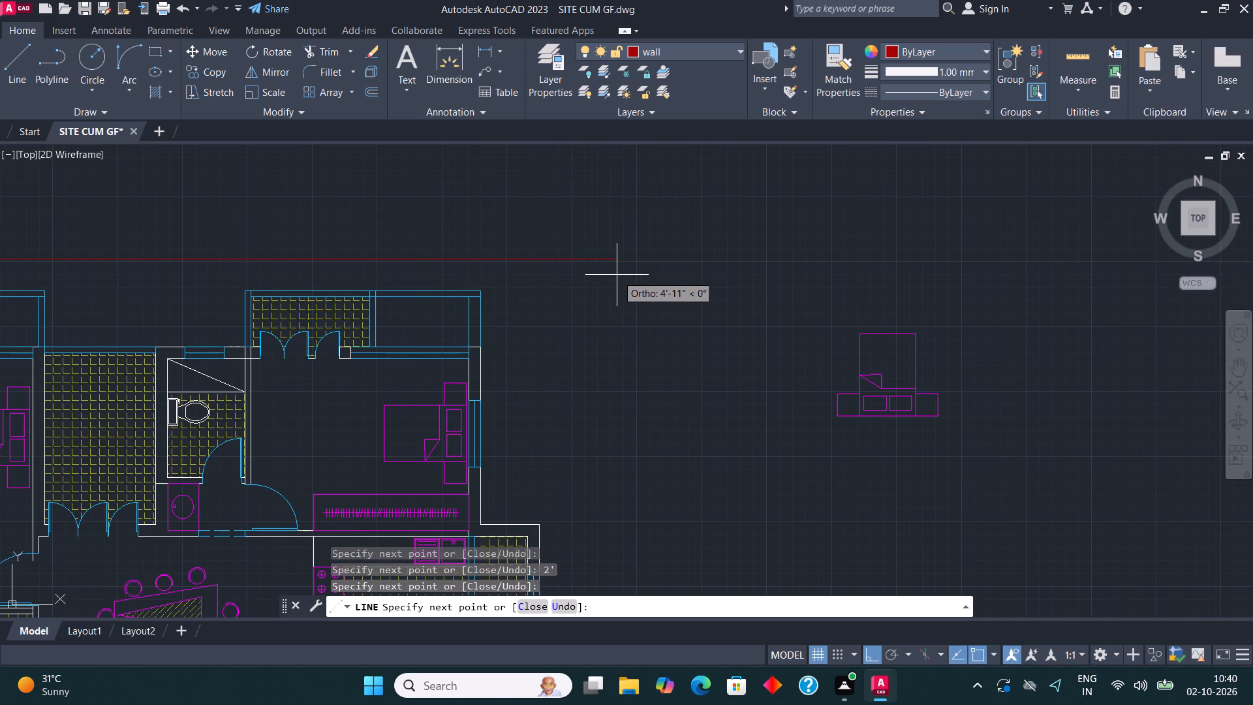
type("3'")
key("Return")
Run the boundary line south along the east side to the strip's north line, and join it to the strip's northeast corner.
scroll(608, 275, "down", 4)
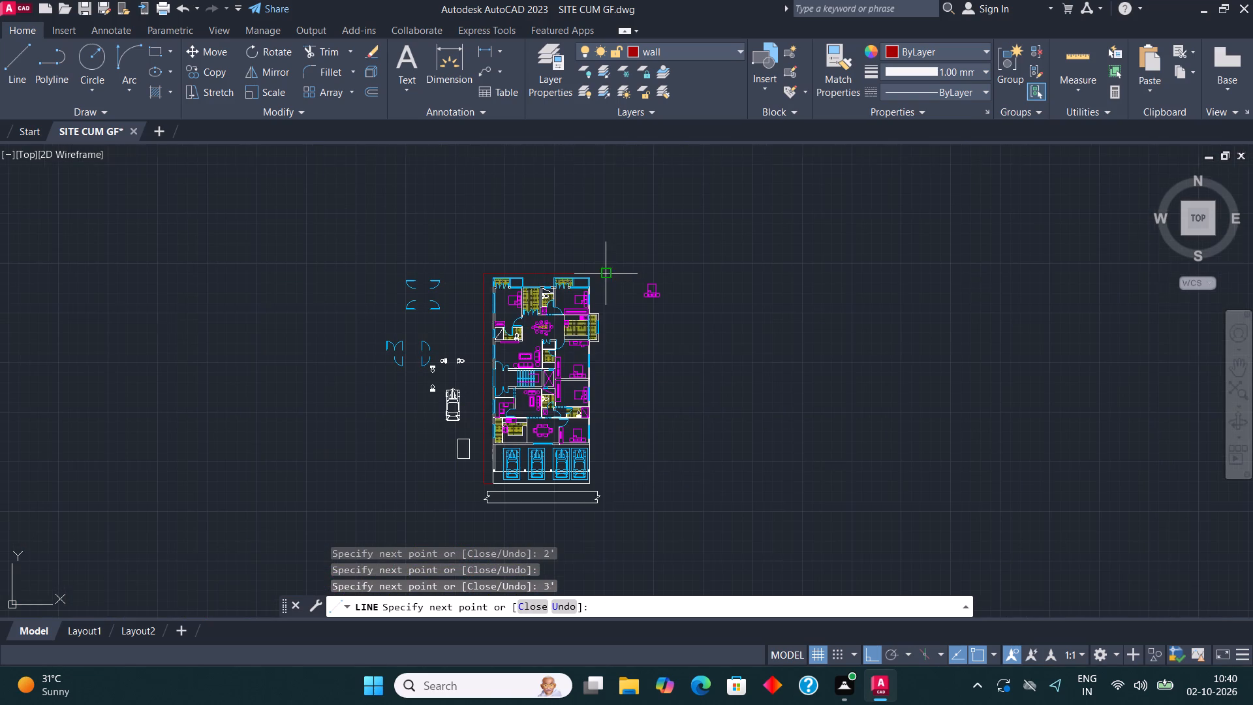
scroll(608, 510, "up", 2)
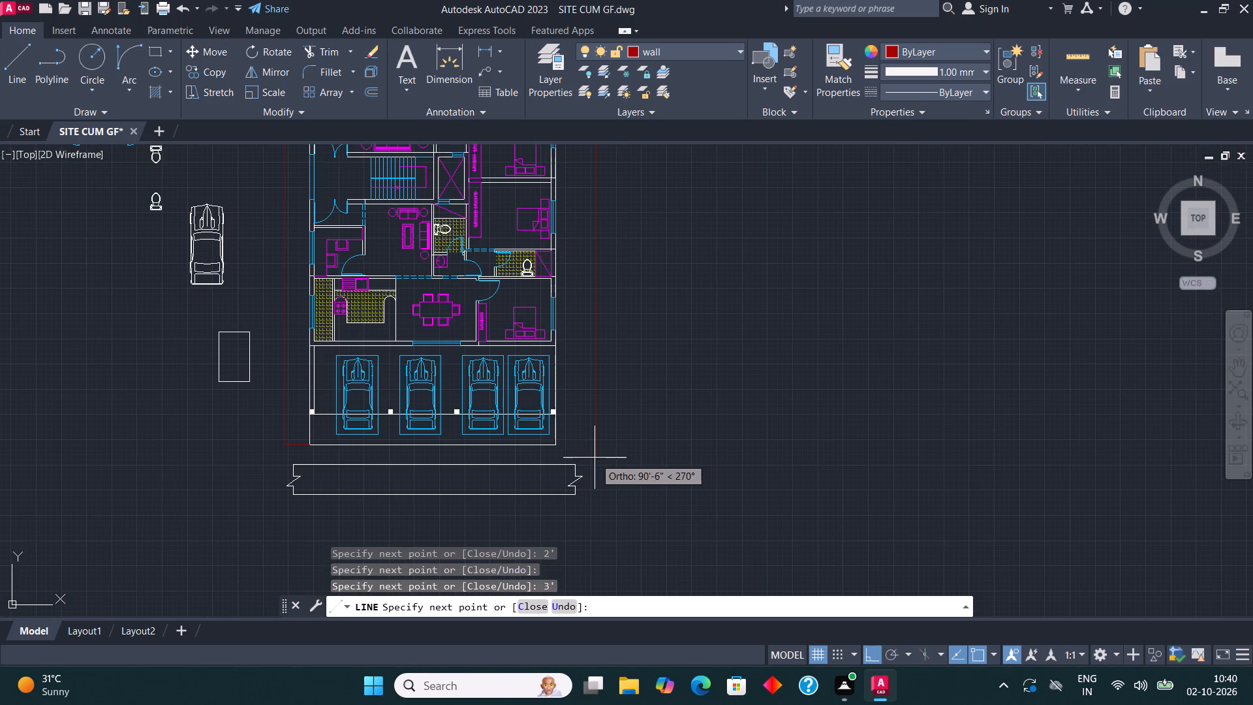
scroll(595, 457, "up", 2)
left_click(570, 428)
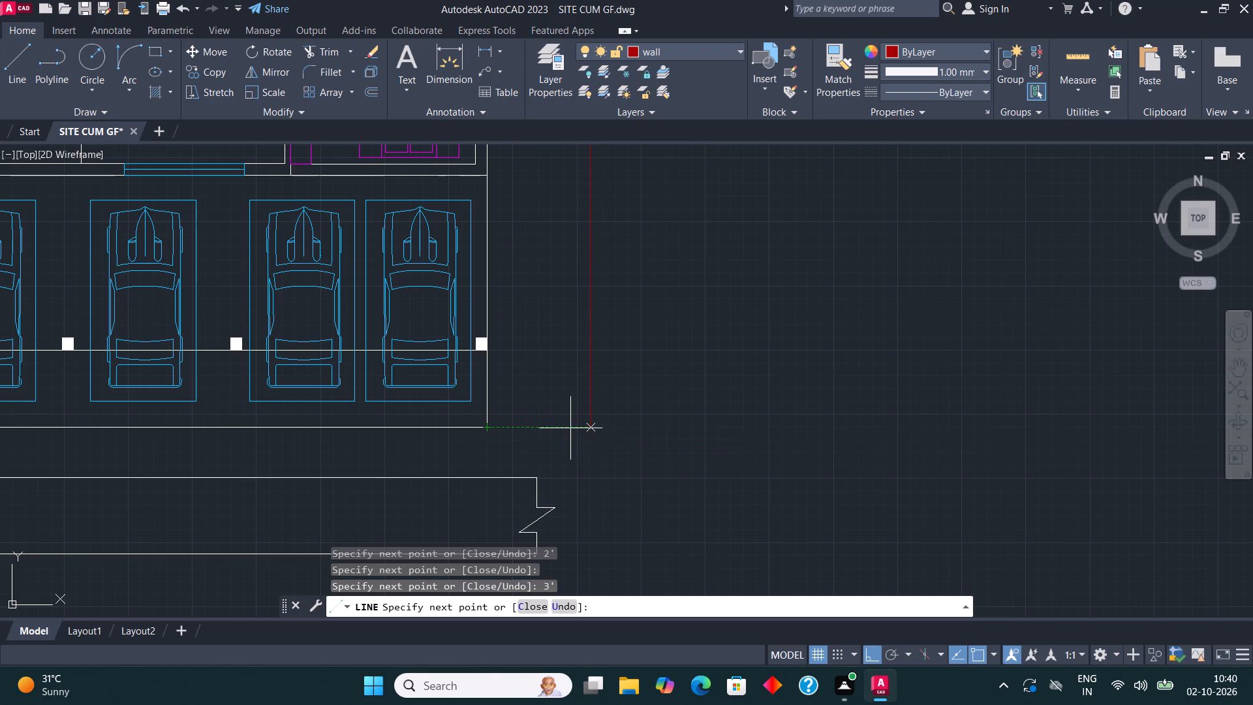
left_click(562, 478)
left_click(535, 475)
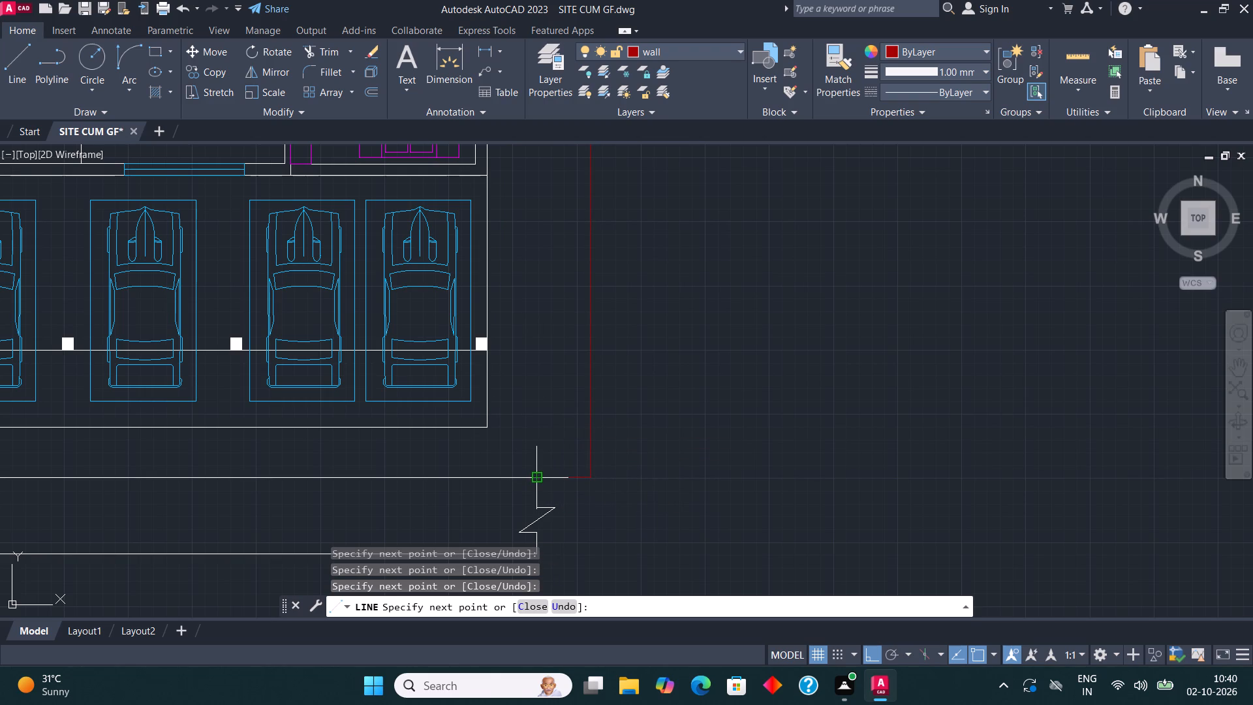
scroll(686, 409, "down", 2)
scroll(365, 435, "up", 3)
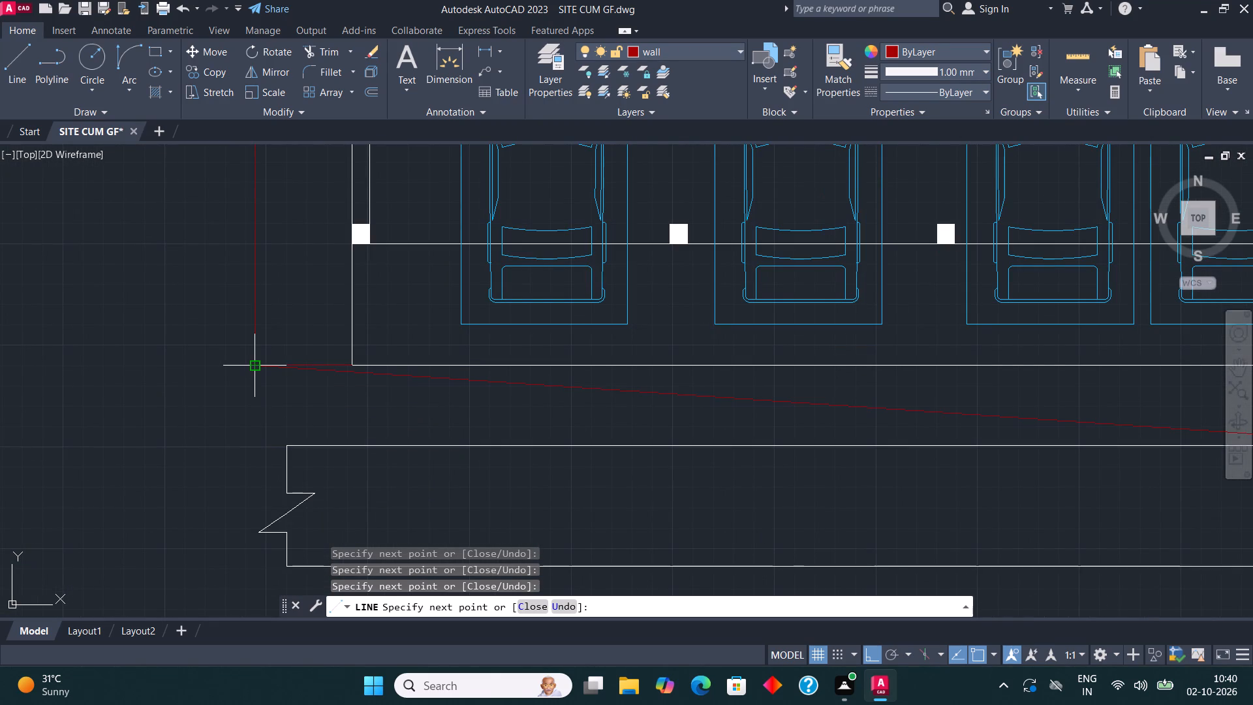
key("Escape")
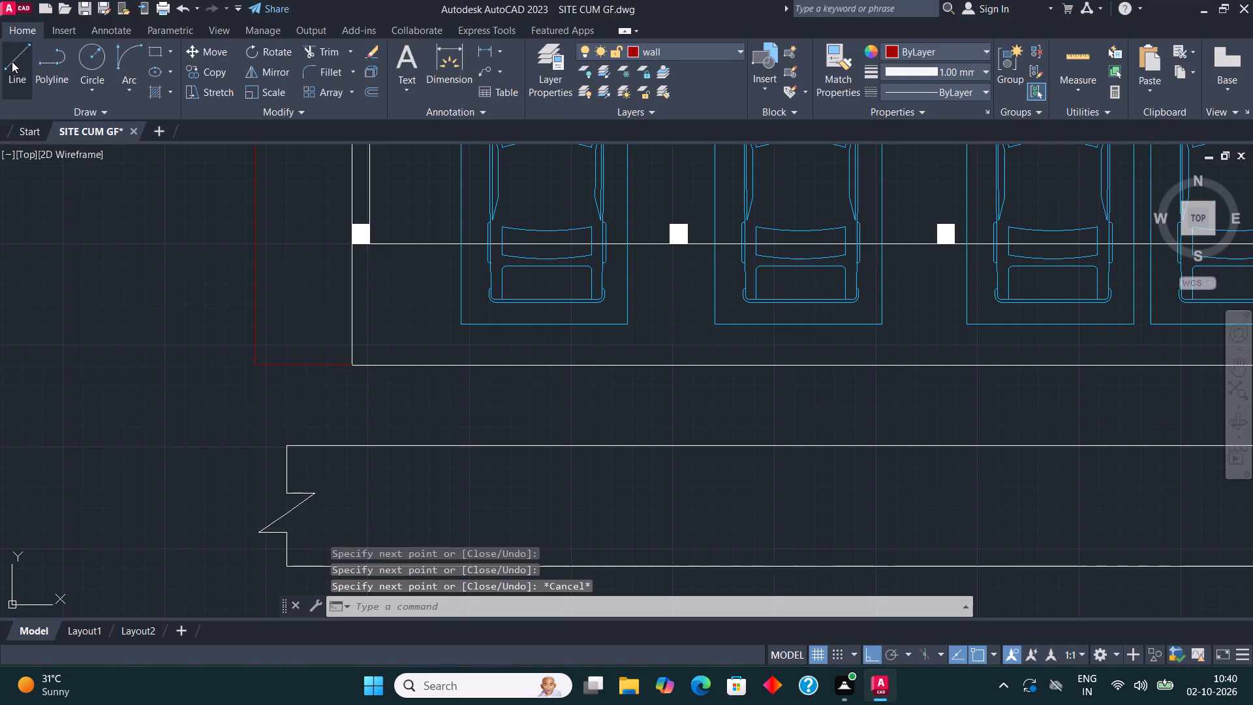
Draw a line from the west boundary's lower end south to the strip's level, and join it to the strip's northwest corner.
left_click(12, 61)
left_click(258, 363)
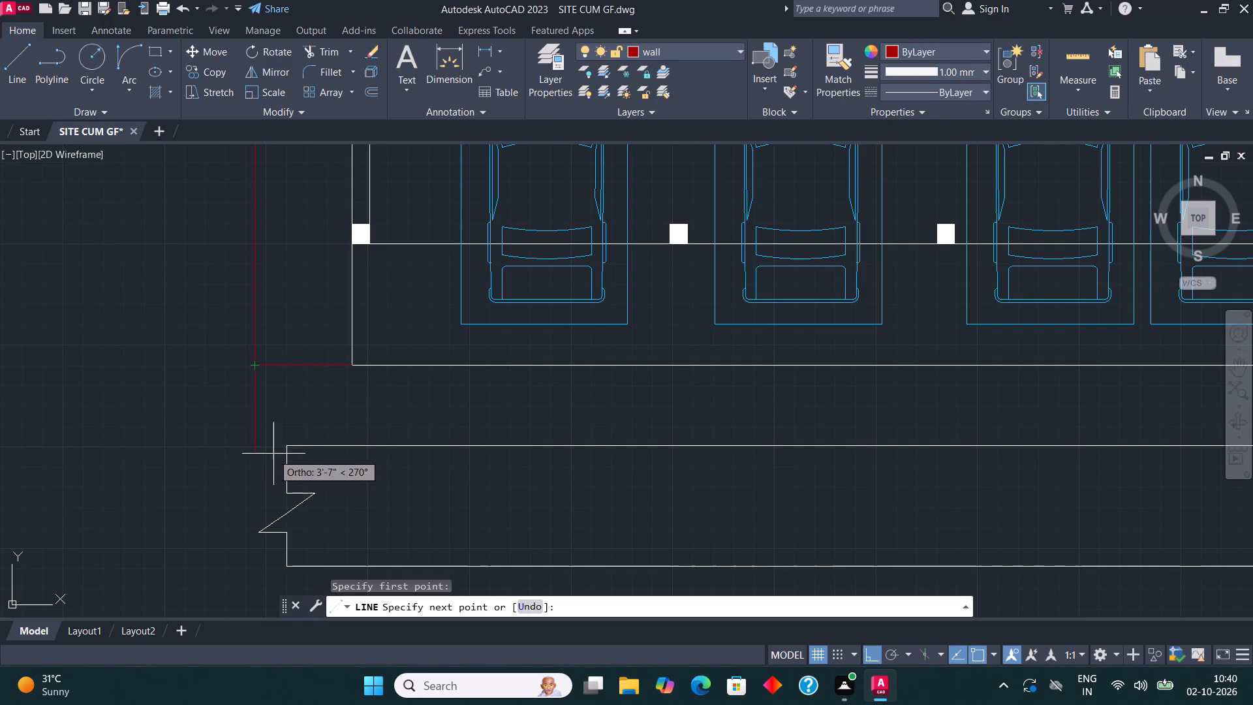
left_click(268, 446)
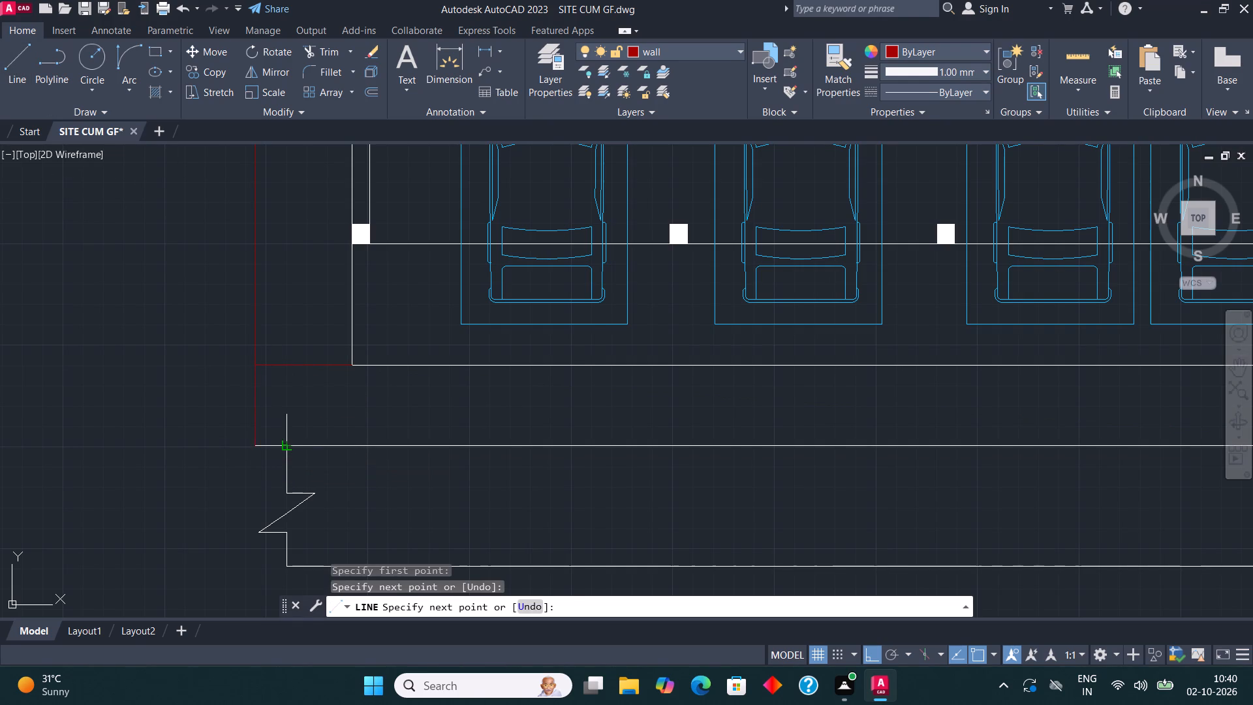
left_click(283, 445)
key("Escape")
Trim away the two leftover boundary segments running west from the parking outline's southwest corner.
left_click(332, 52)
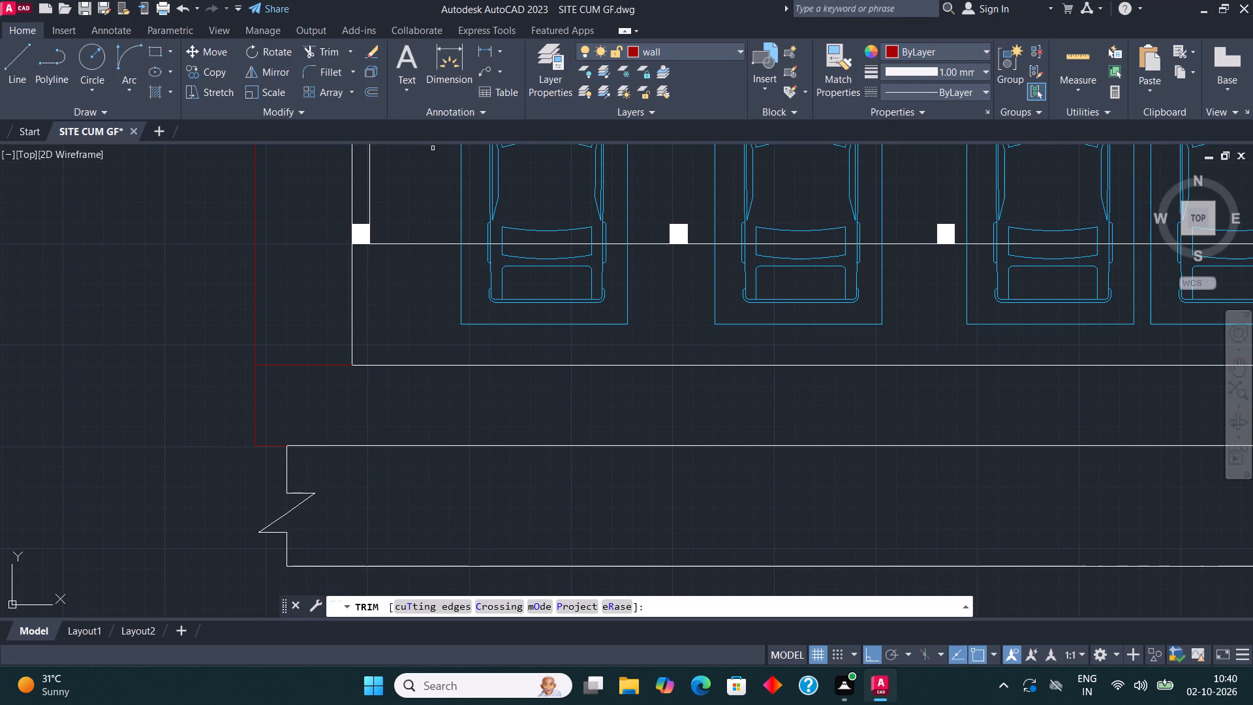
left_click(281, 369)
left_click(284, 354)
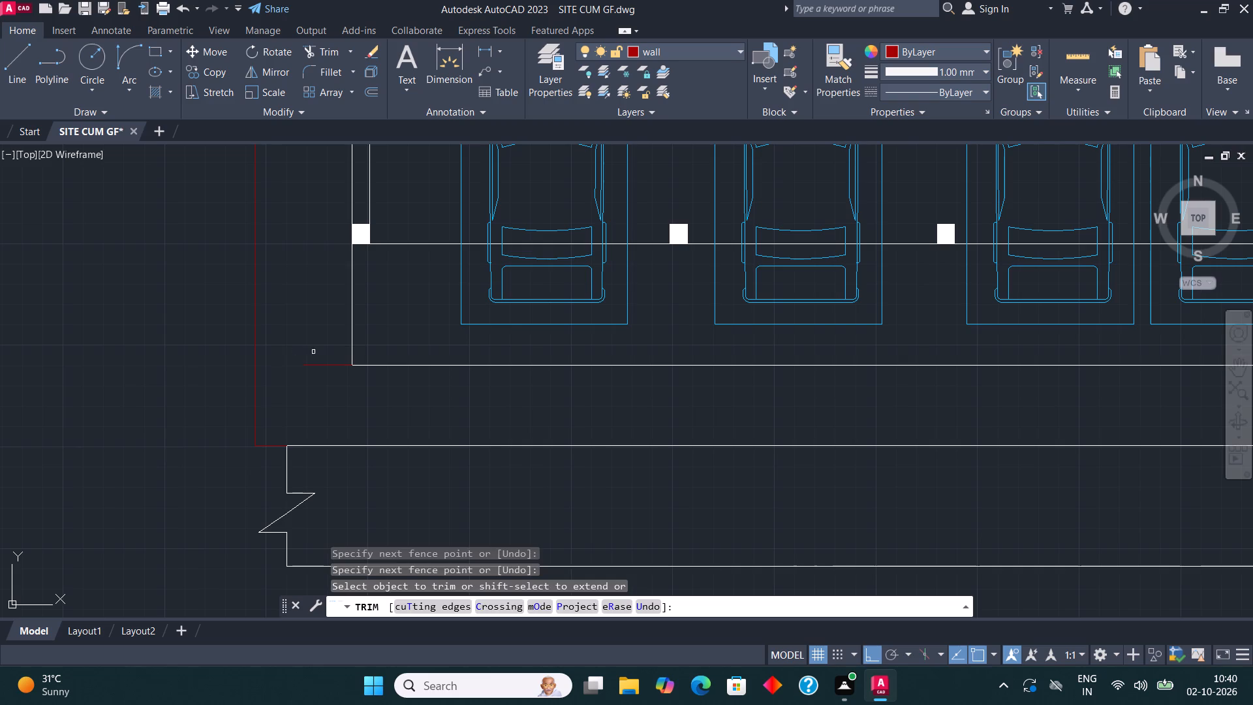
left_click_drag(315, 352, 316, 364)
left_click(317, 386)
key("Escape")
Move the strip's west zigzag break line straight west, beyond the west boundary line.
scroll(304, 395, "down", 3)
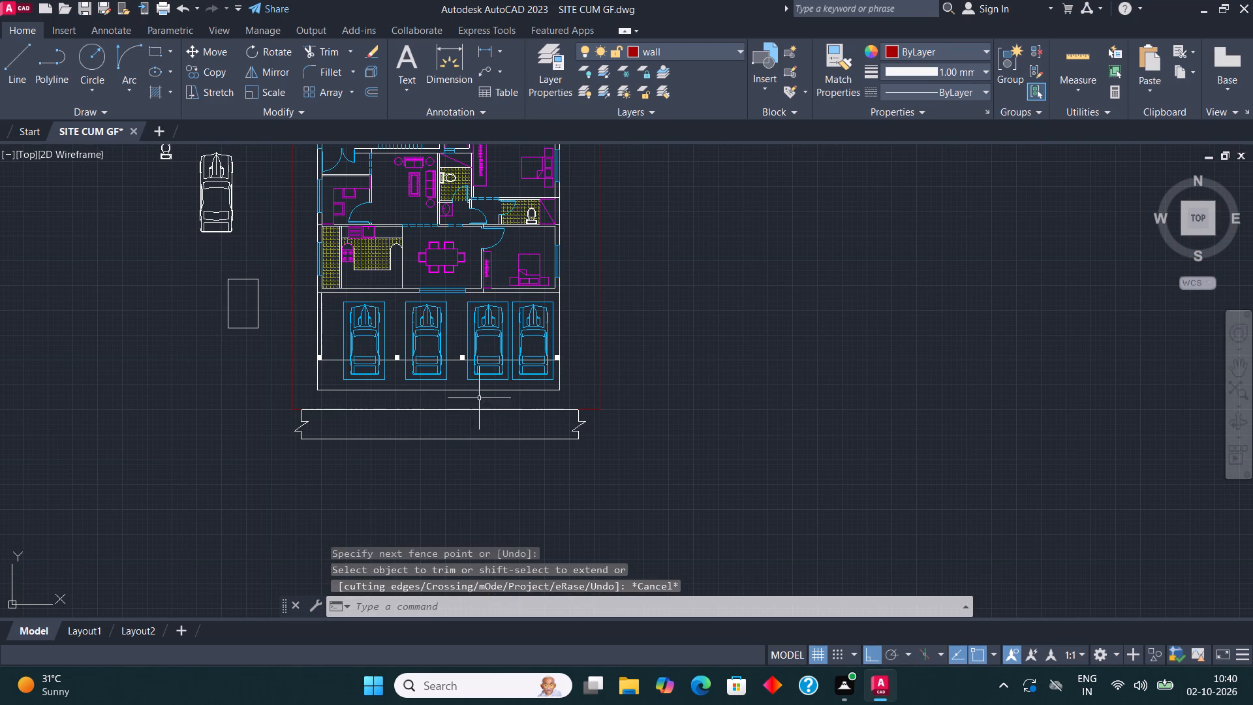
middle_click_drag(576, 451, 563, 431)
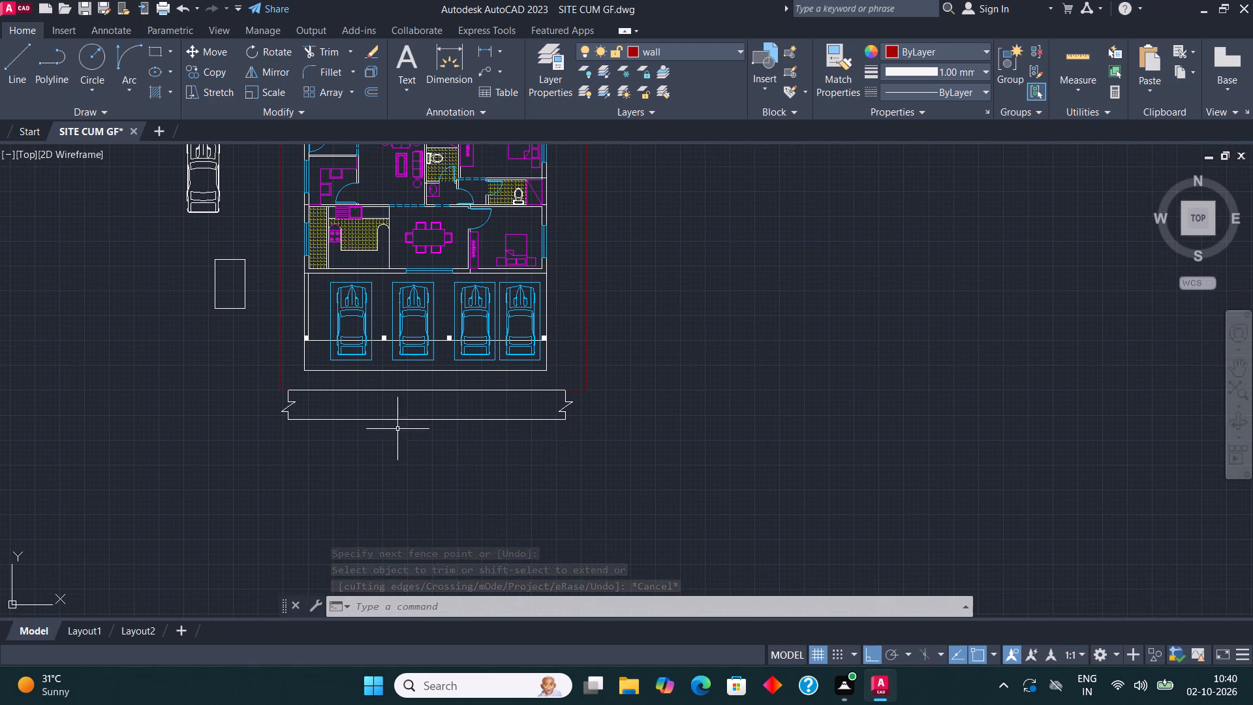
scroll(293, 407, "up", 2)
middle_click_drag(291, 403, 314, 433)
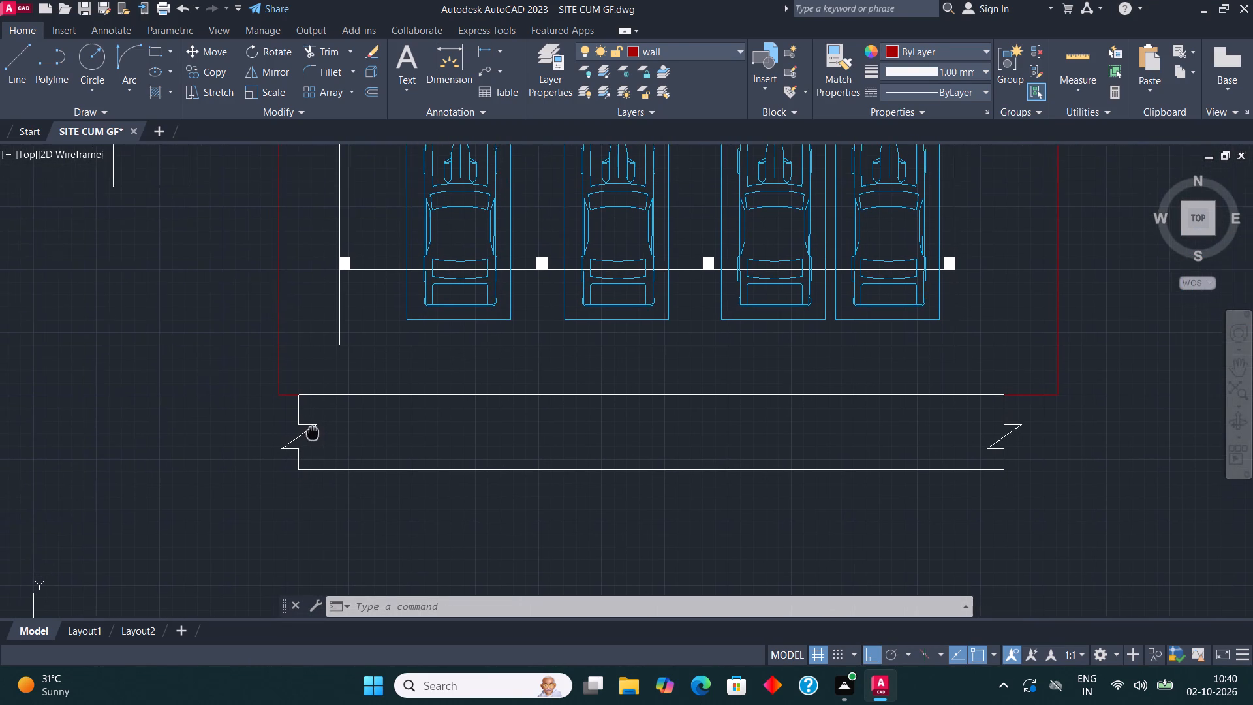
middle_click_drag(314, 433, 316, 437)
scroll(326, 467, "up", 1)
left_click(308, 466)
left_click(249, 390)
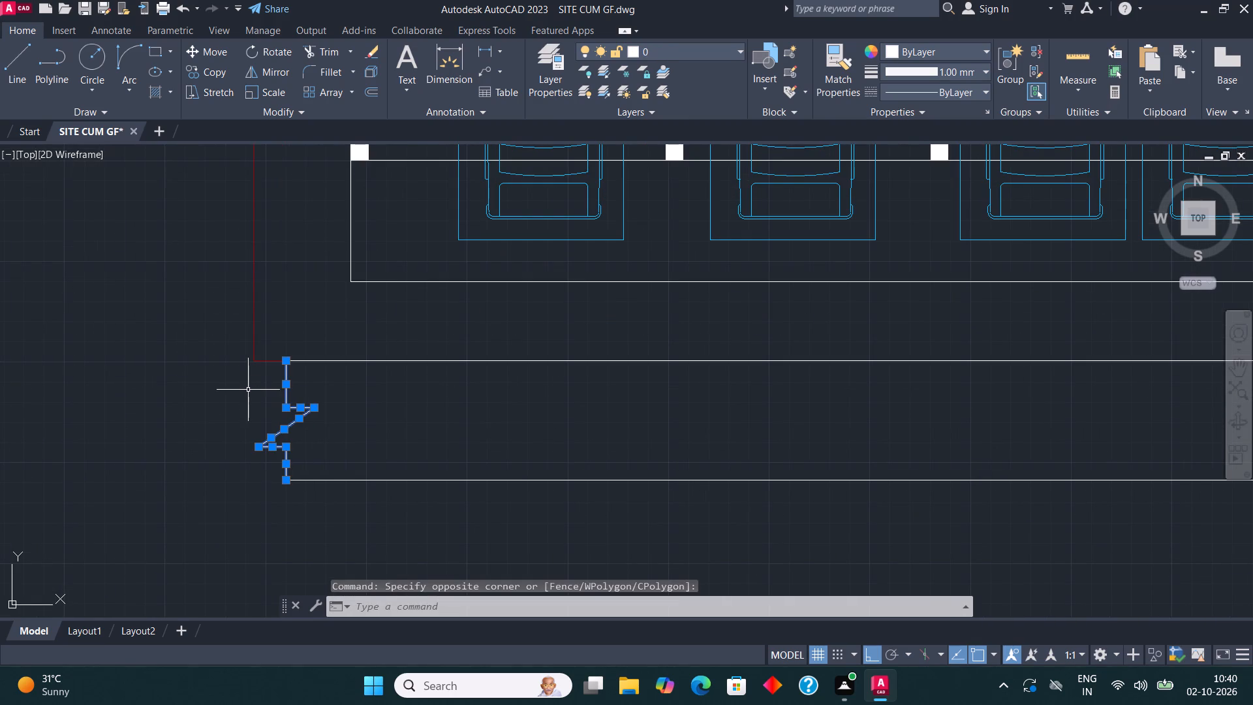
left_click(217, 52)
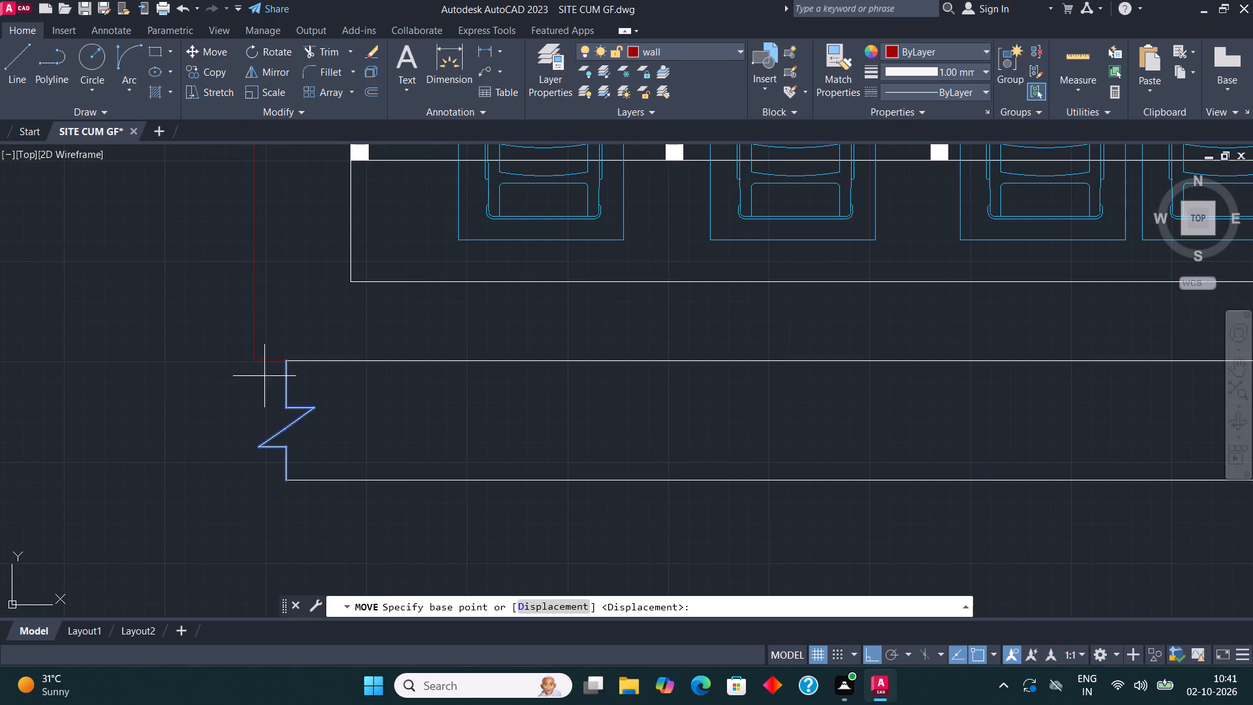
left_click(288, 361)
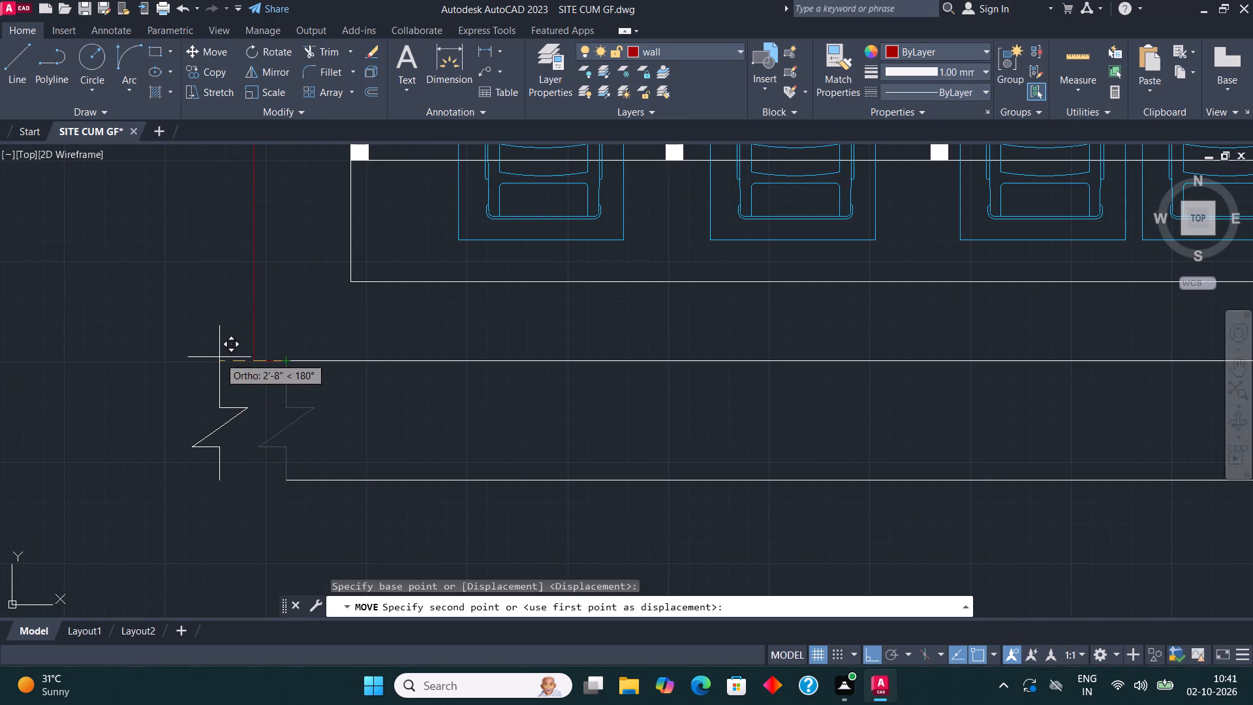
left_click(197, 361)
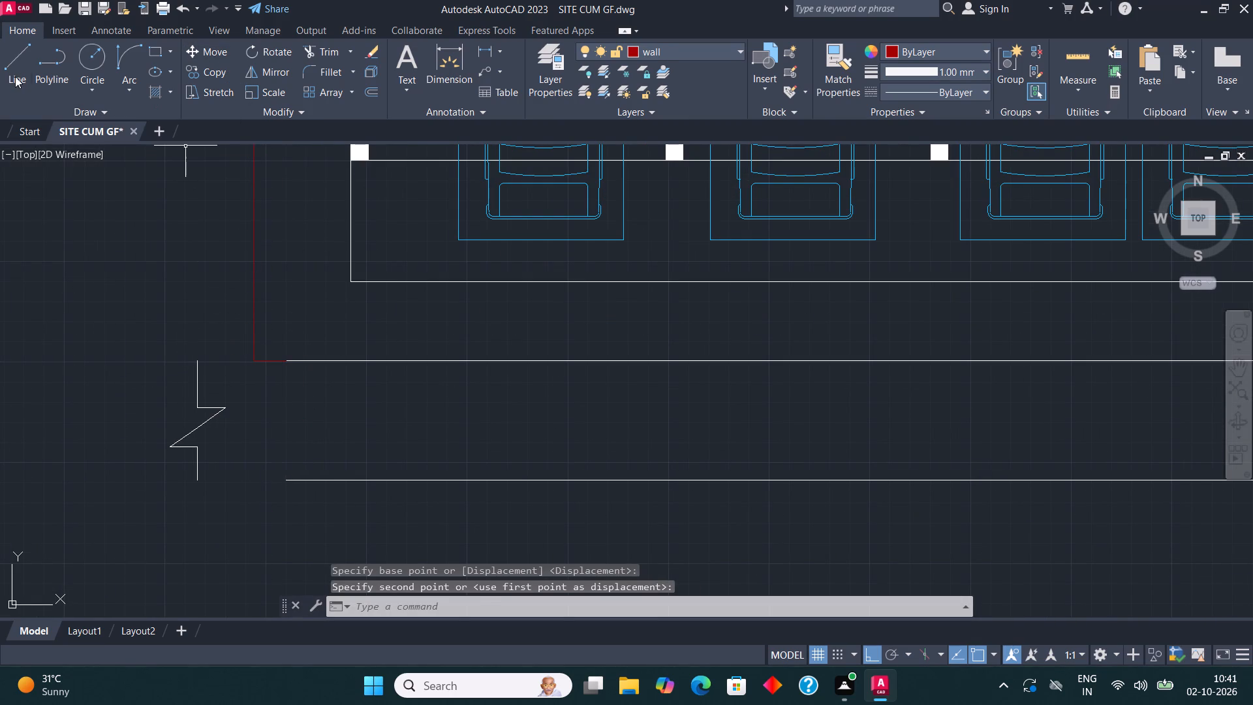
Make 0 the current layer.
left_click(15, 76)
key("Escape")
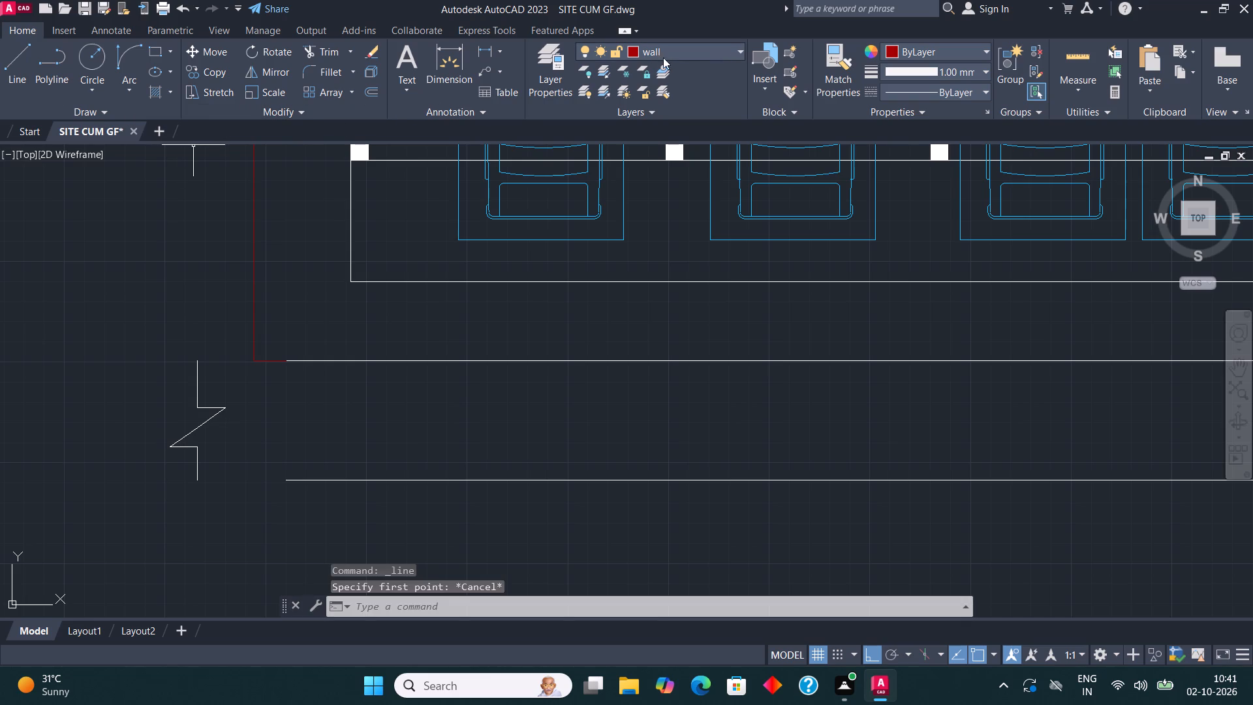
left_click(689, 56)
left_click(678, 65)
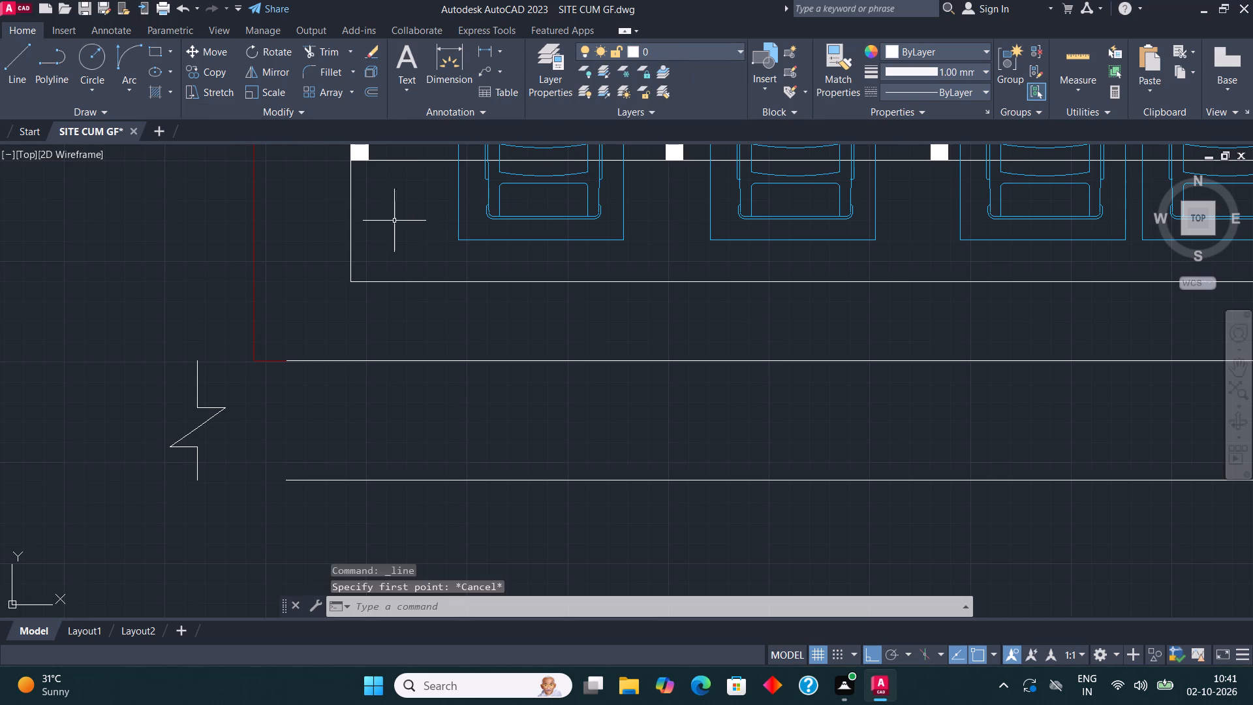
Draw lines joining the west ends of the strip's south and north lines to the moved break line.
left_click(13, 57)
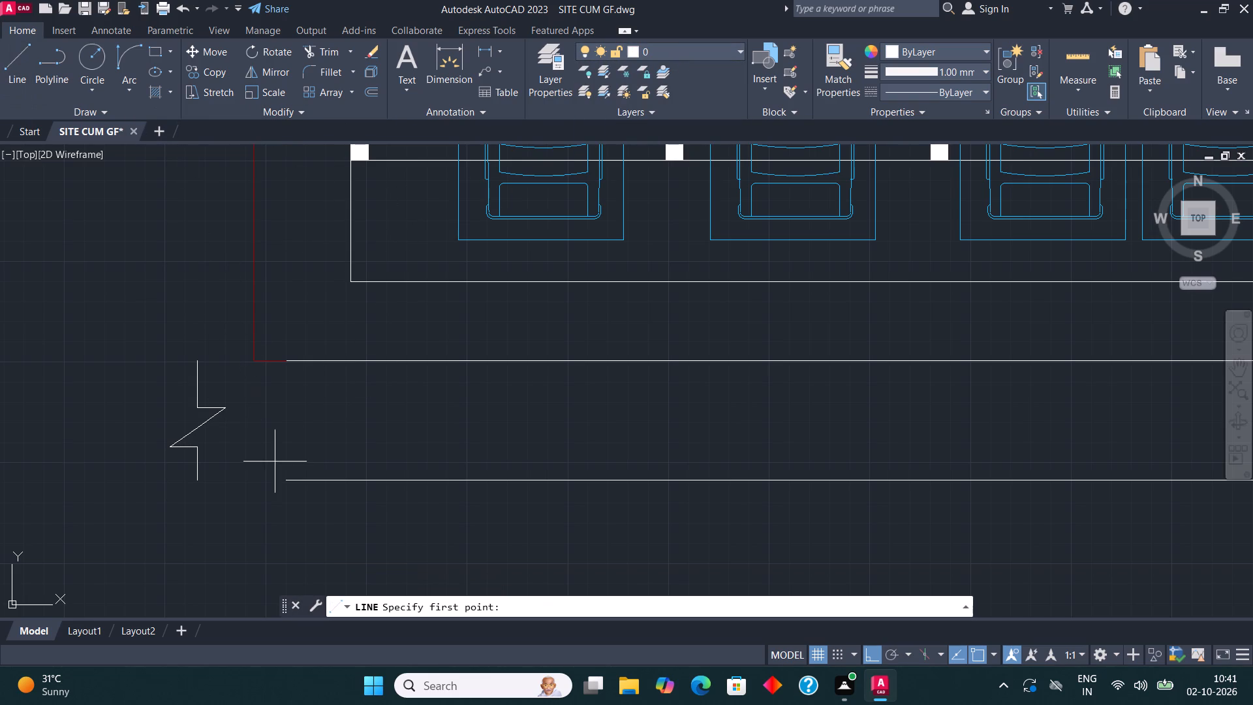
left_click(284, 486)
left_click(203, 484)
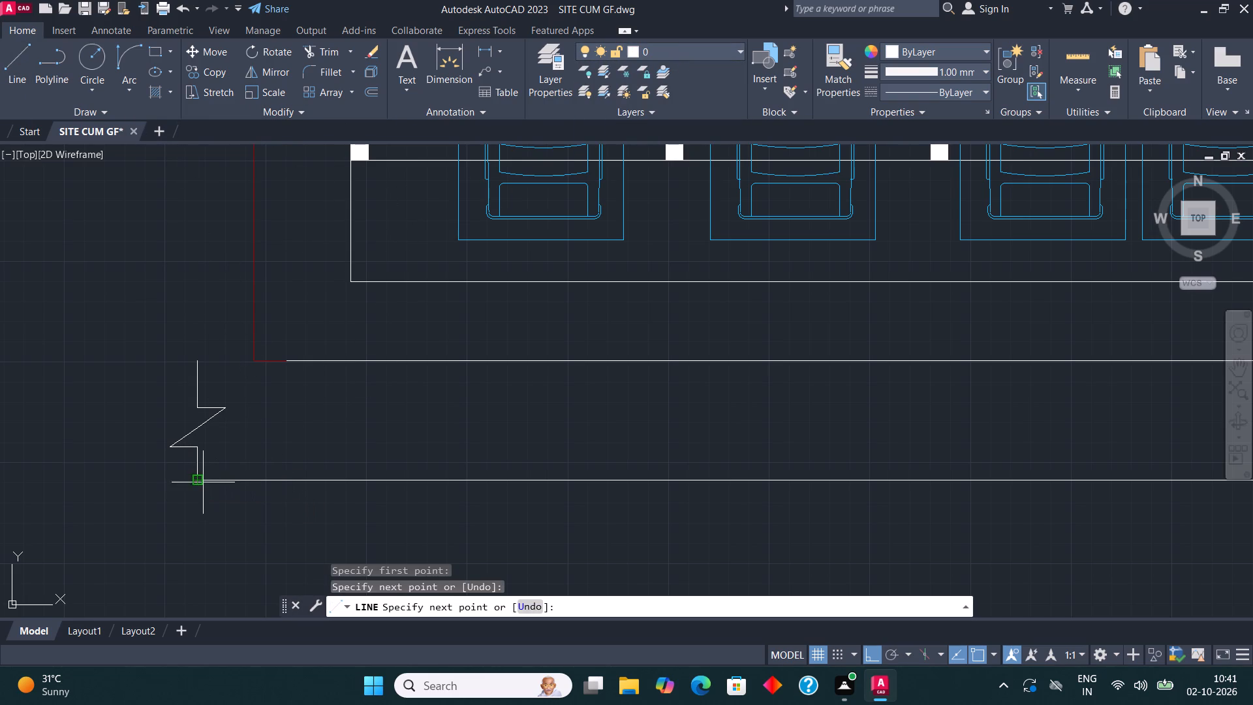
left_click(19, 62)
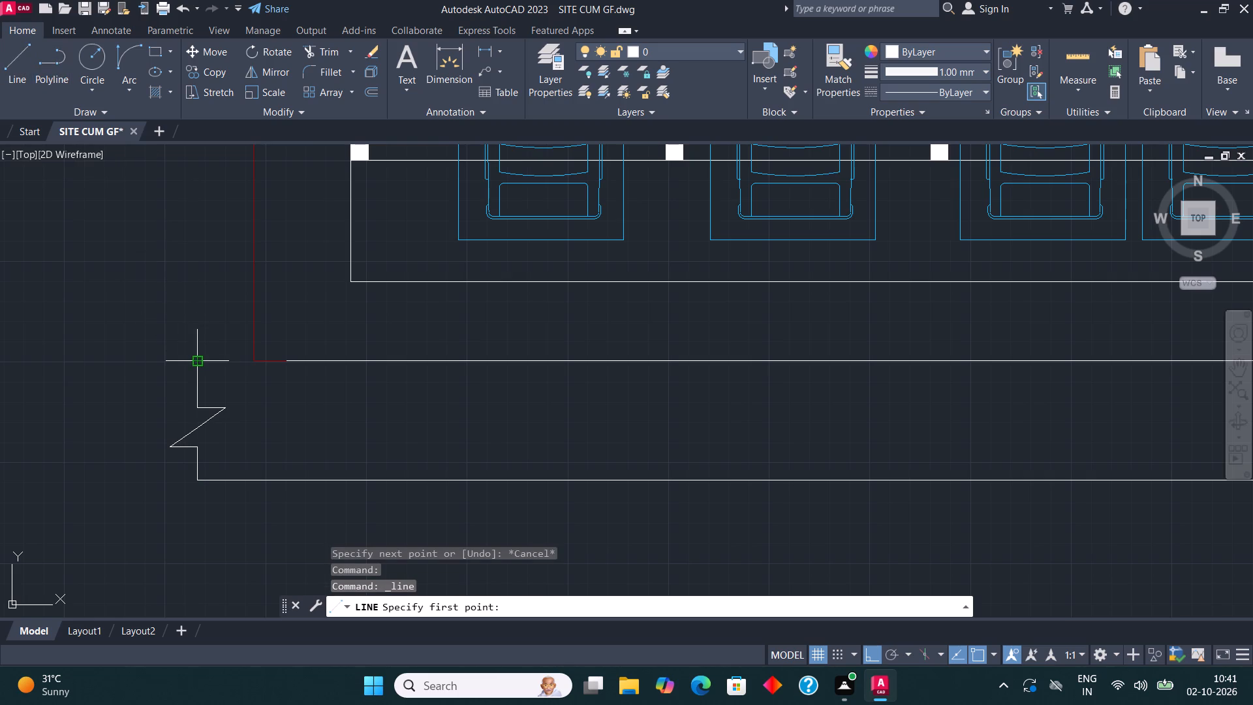
left_click(194, 360)
left_click(287, 362)
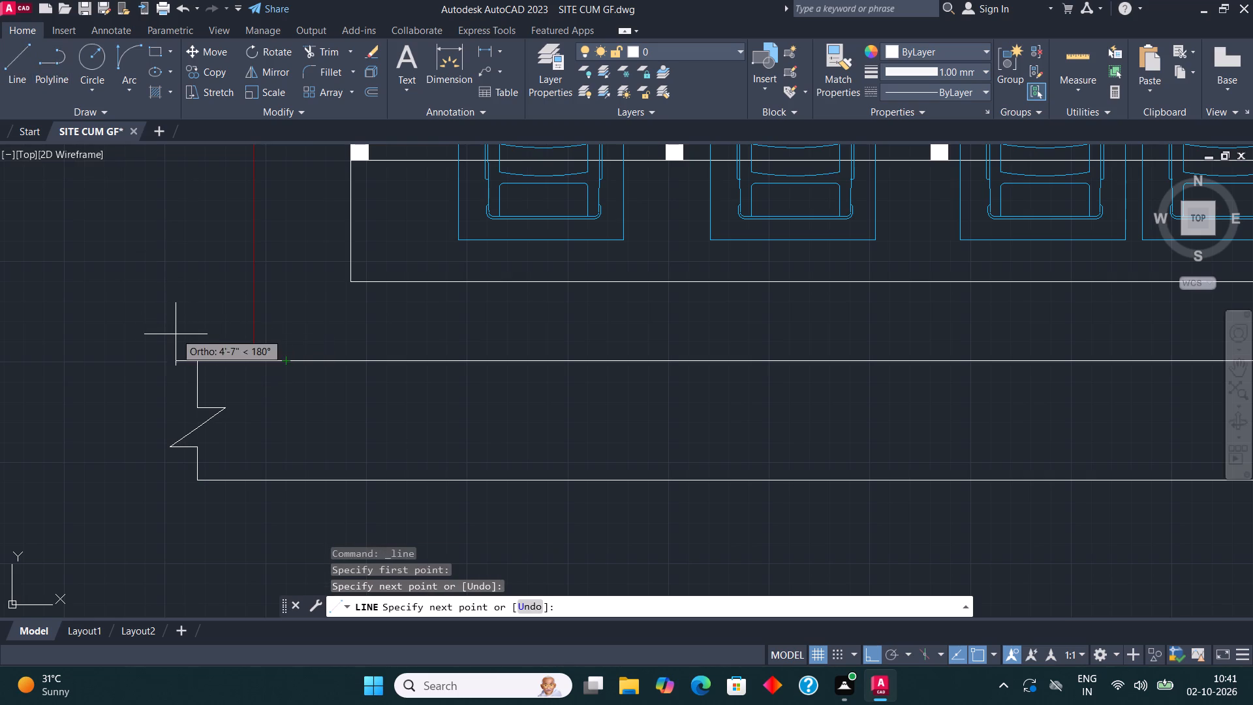
key("Escape")
Move the strip's east zigzag break line about 6'-8" east, beyond the east boundary line.
scroll(164, 354, "down", 4)
scroll(294, 379, "up", 3)
scroll(492, 351, "up", 1)
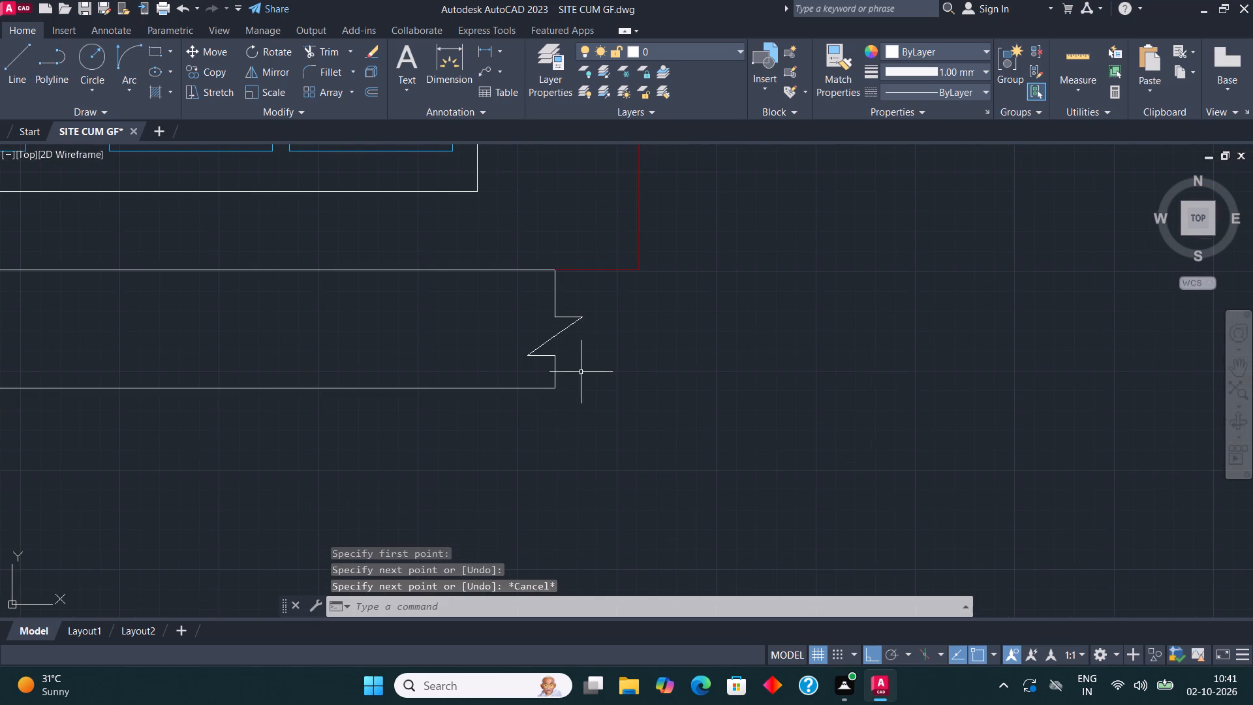
left_click(581, 372)
left_click(529, 301)
left_click(221, 52)
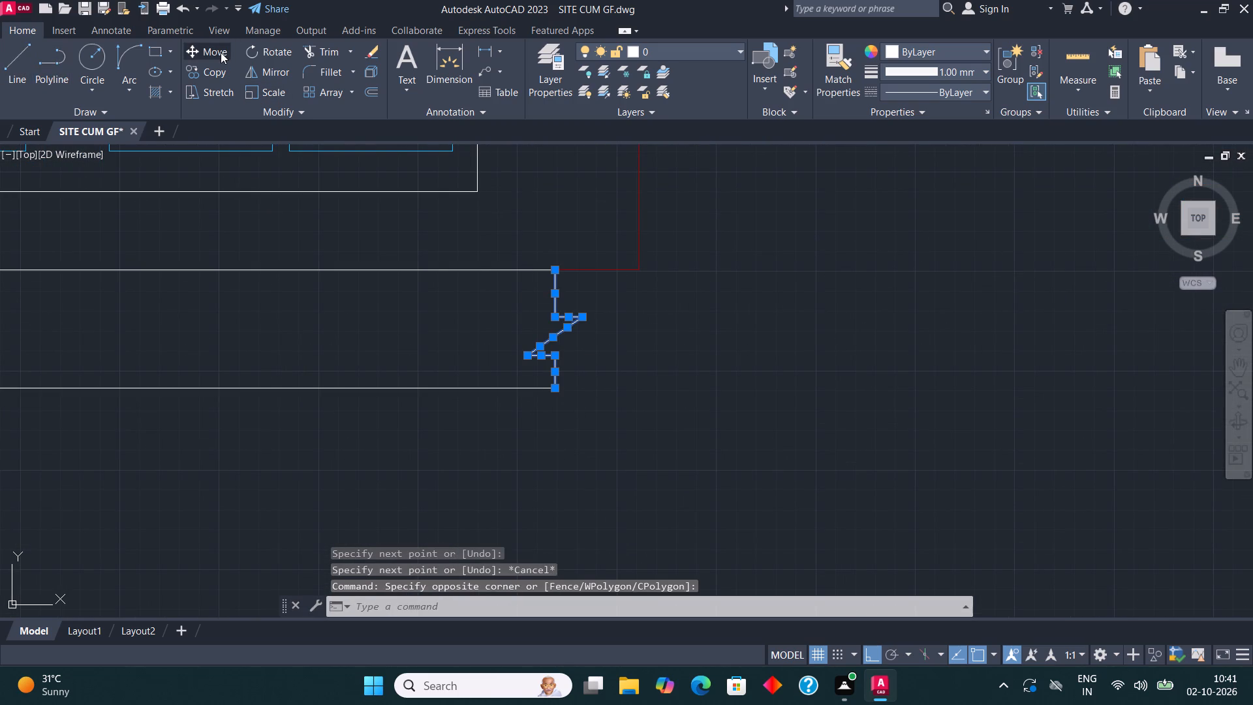
left_click(553, 266)
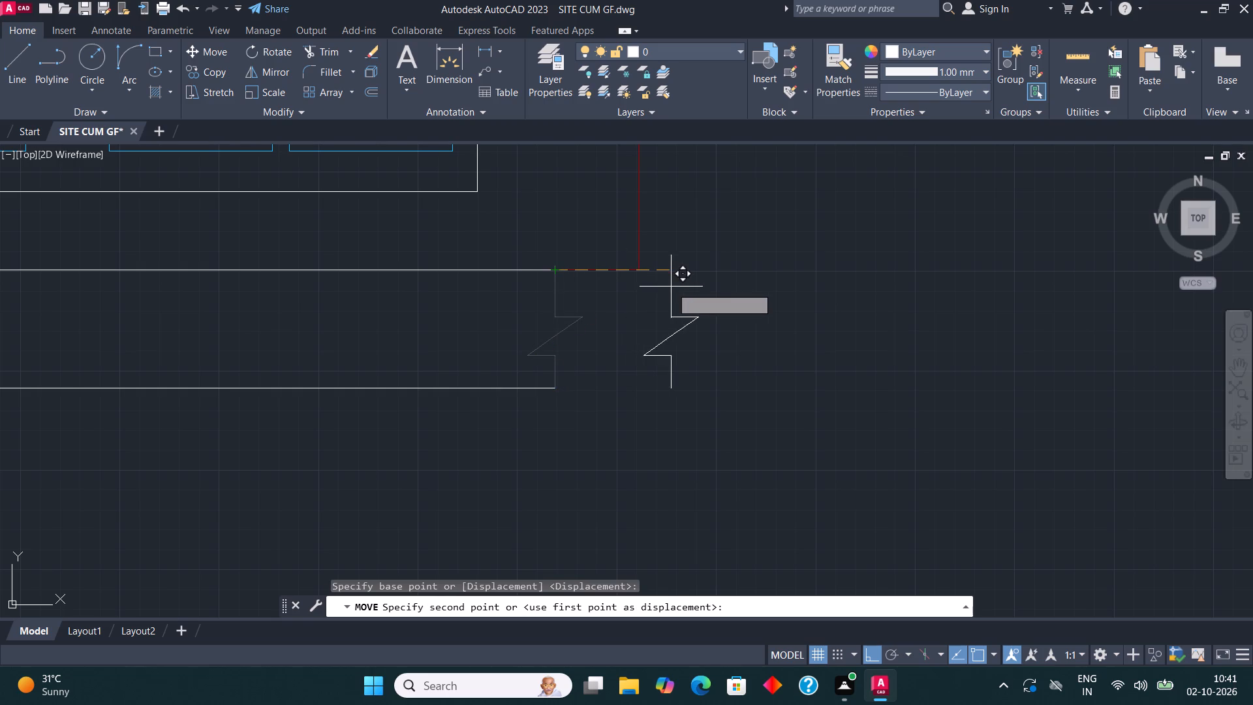
left_click(713, 295)
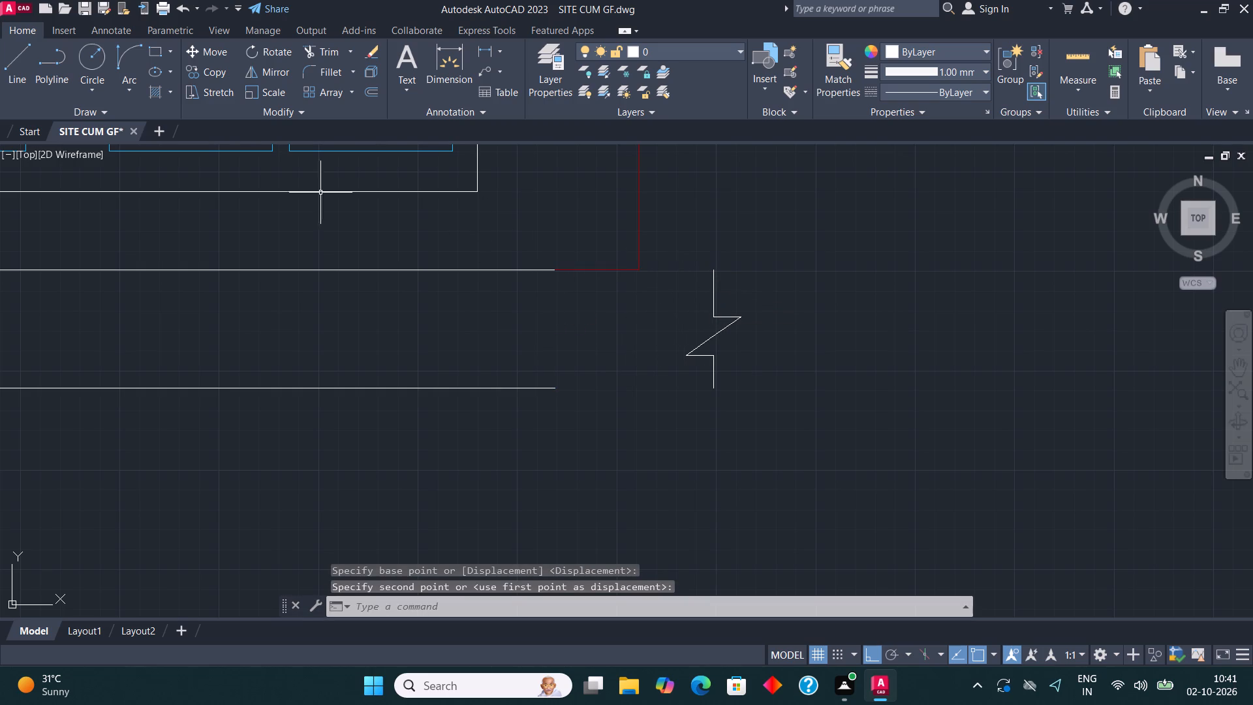
Draw lines about 6'-8" long joining the east ends of the strip's north and south lines to the moved break line.
left_click(11, 56)
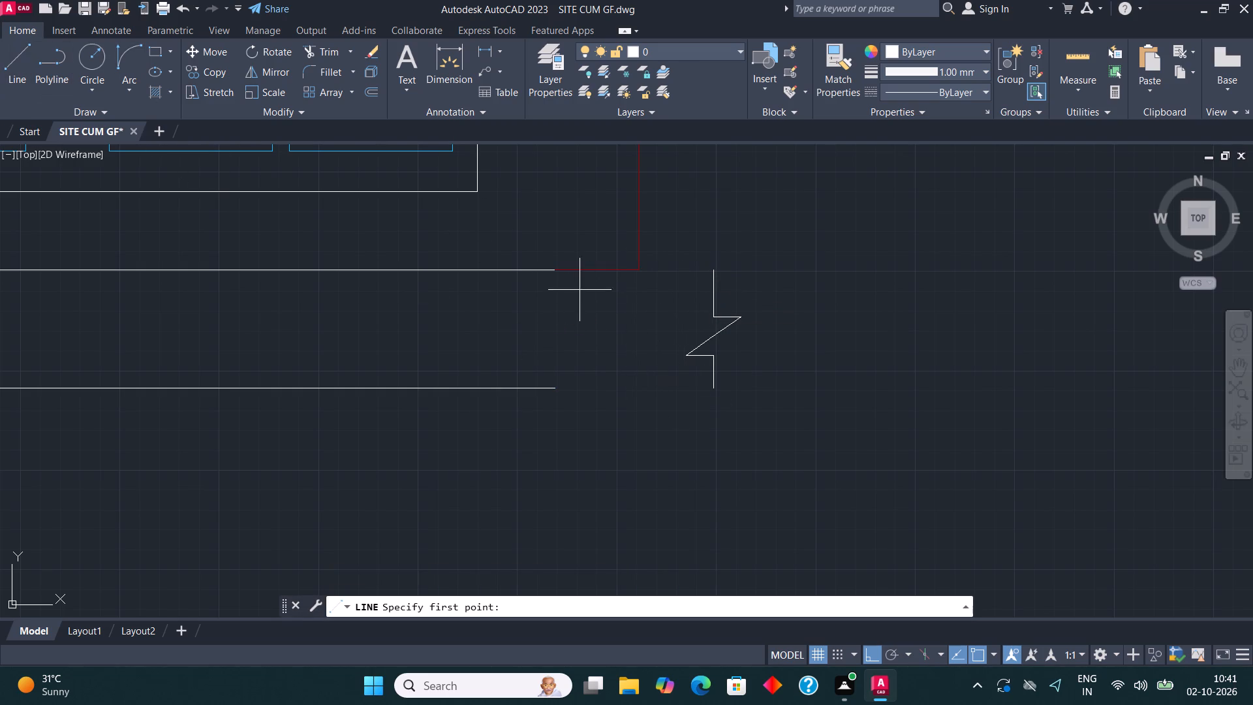
left_click(553, 270)
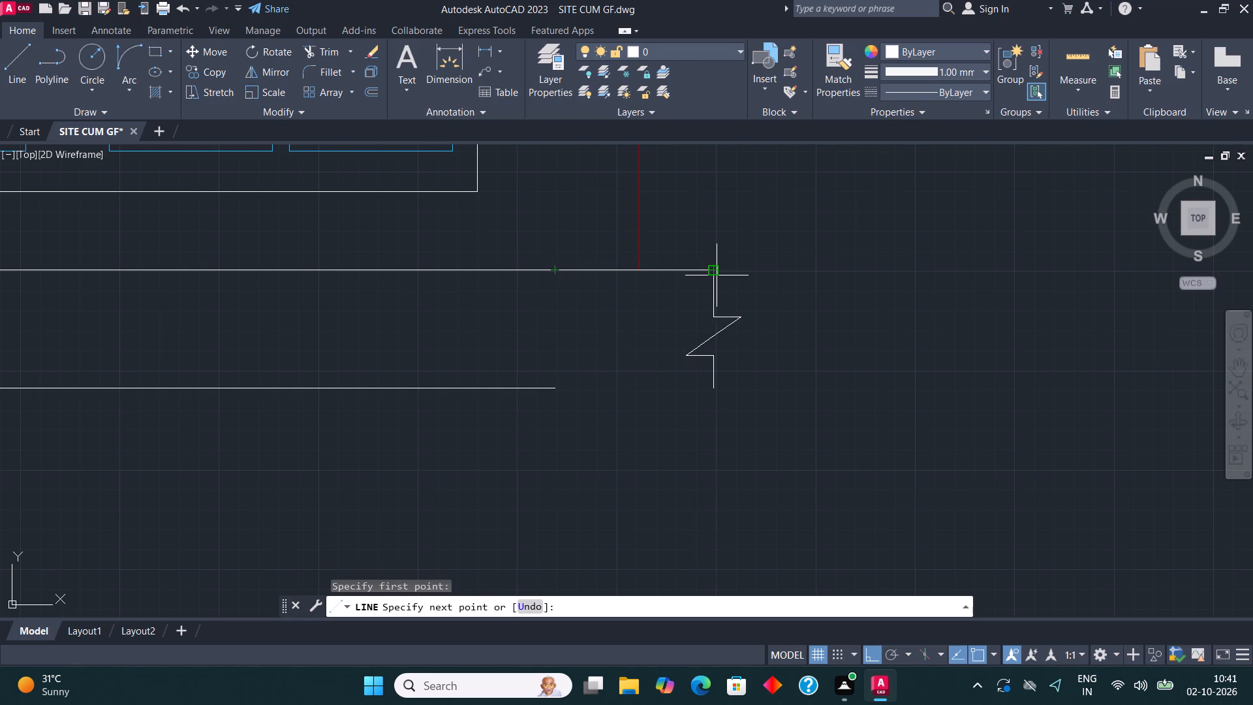
left_click(717, 275)
left_click(25, 61)
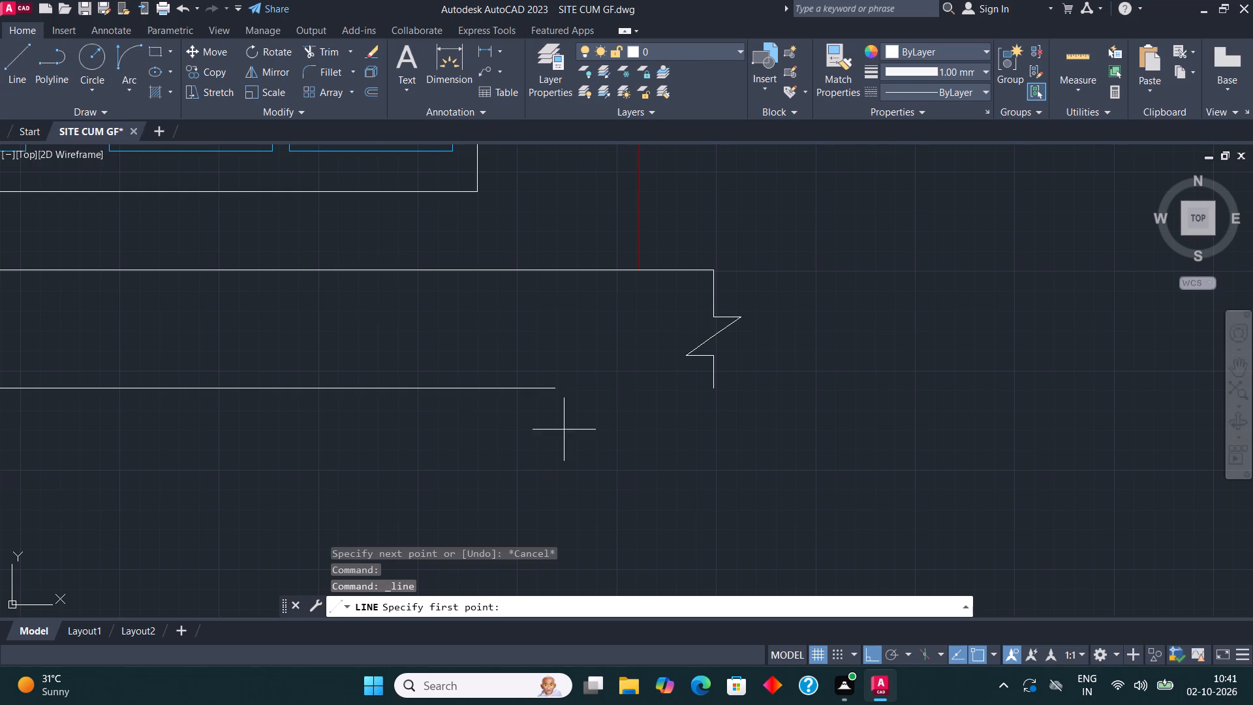
left_click(559, 394)
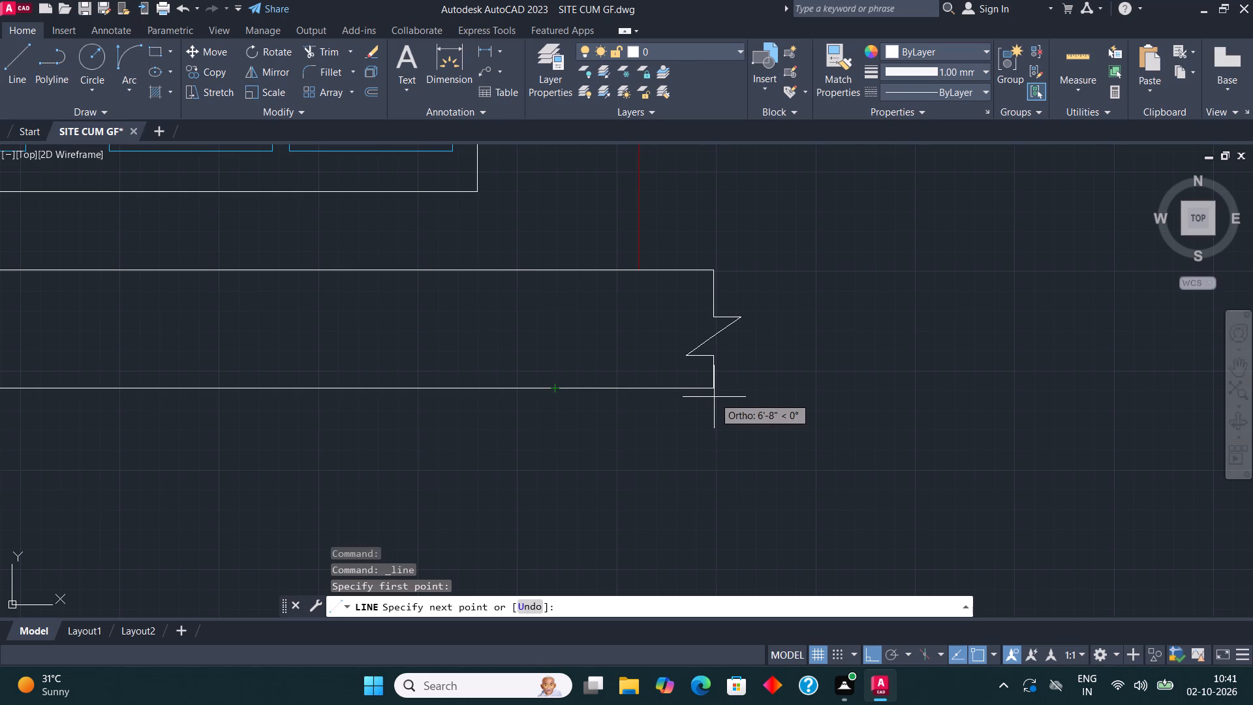
left_click(715, 395)
key("Escape")
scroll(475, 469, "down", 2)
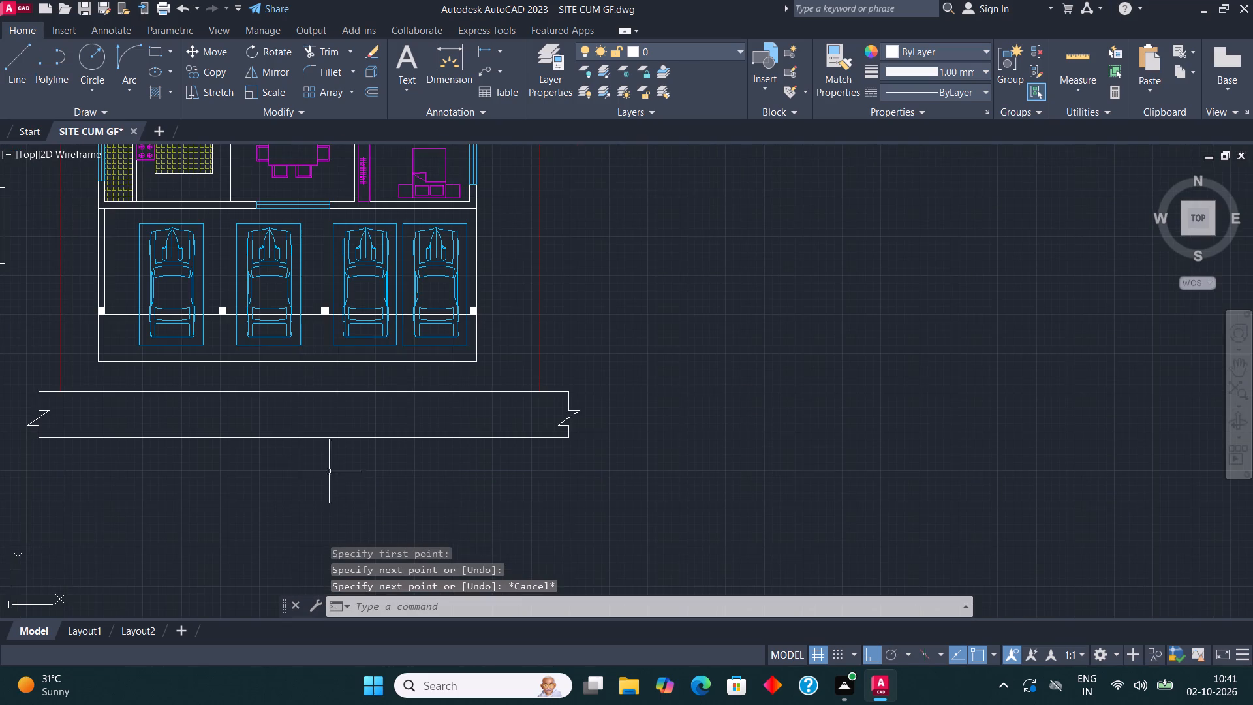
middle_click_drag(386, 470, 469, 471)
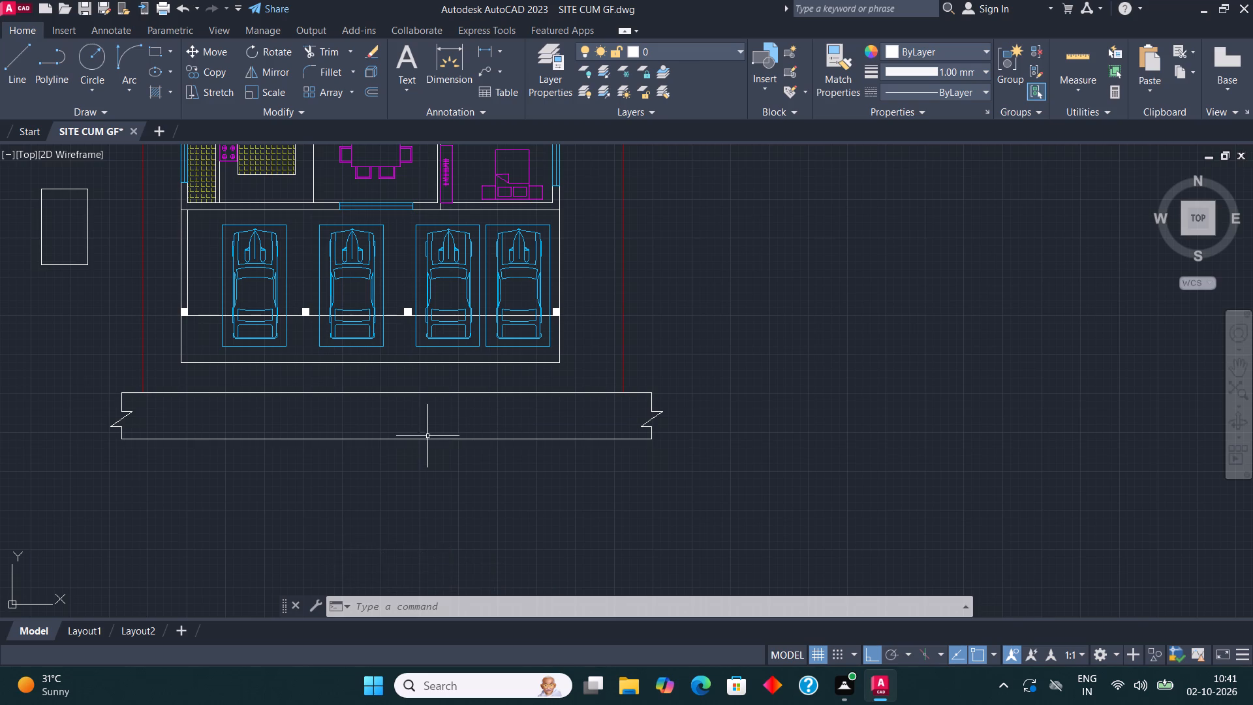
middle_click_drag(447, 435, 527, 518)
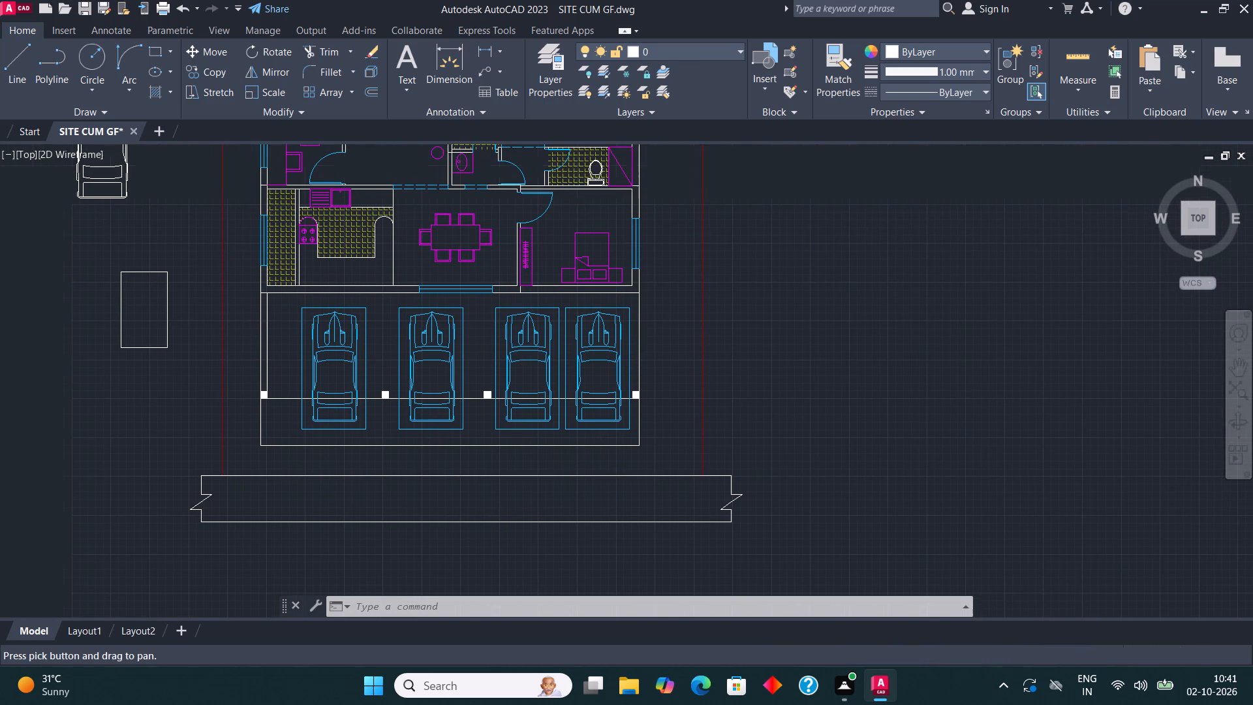
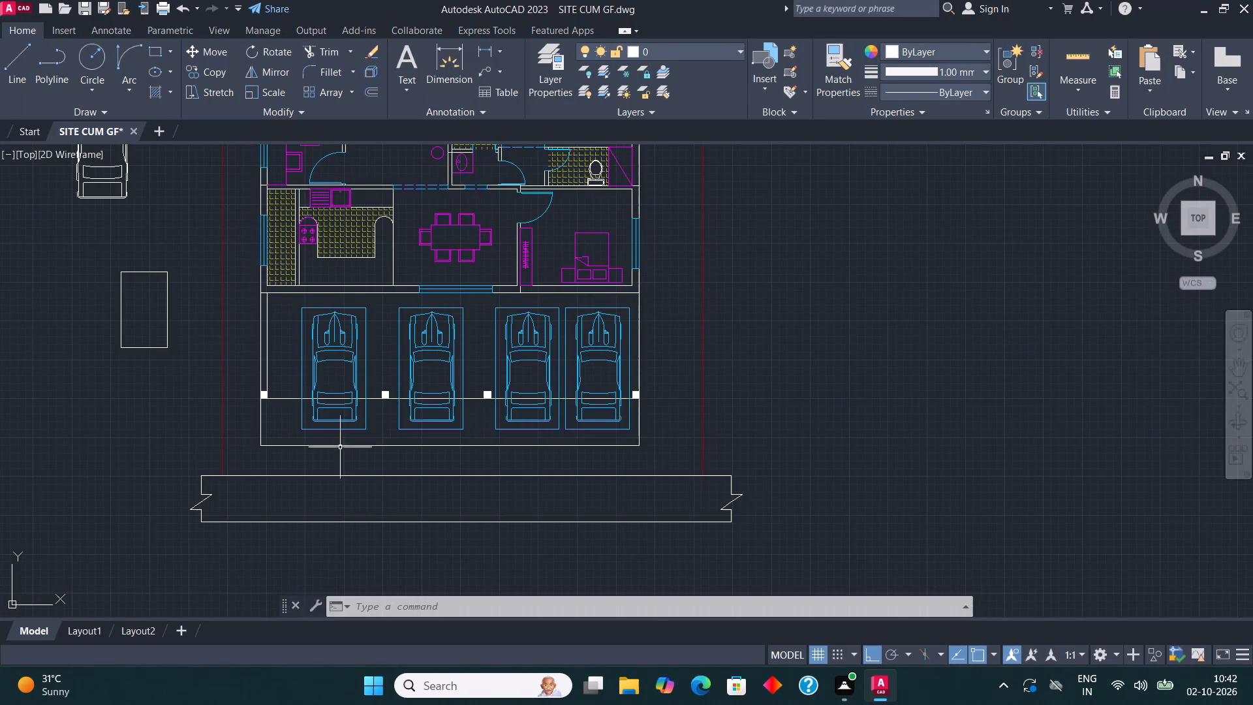
Insert the Trees - Imperial block from the Architectural tool palette in the empty area north of the boundary line.
middle_click_drag(351, 411, 362, 569)
middle_click_drag(482, 281, 456, 530)
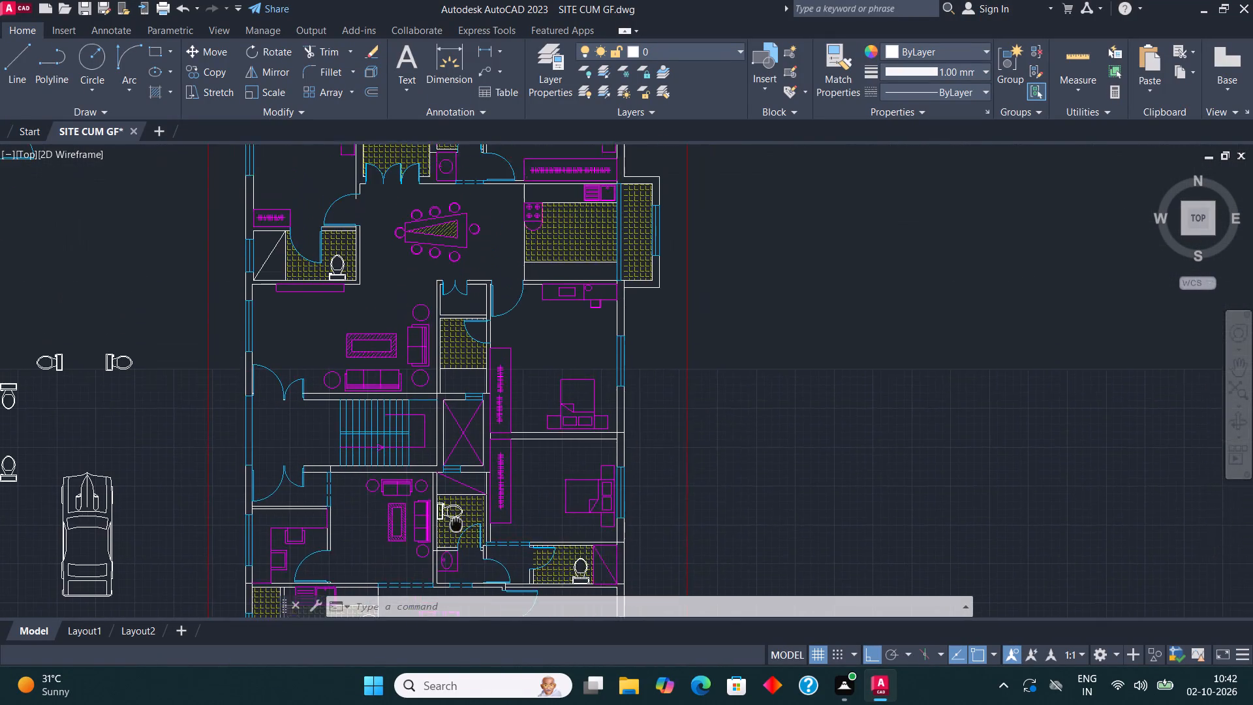
middle_click_drag(456, 530, 457, 650)
middle_click_drag(463, 341, 453, 520)
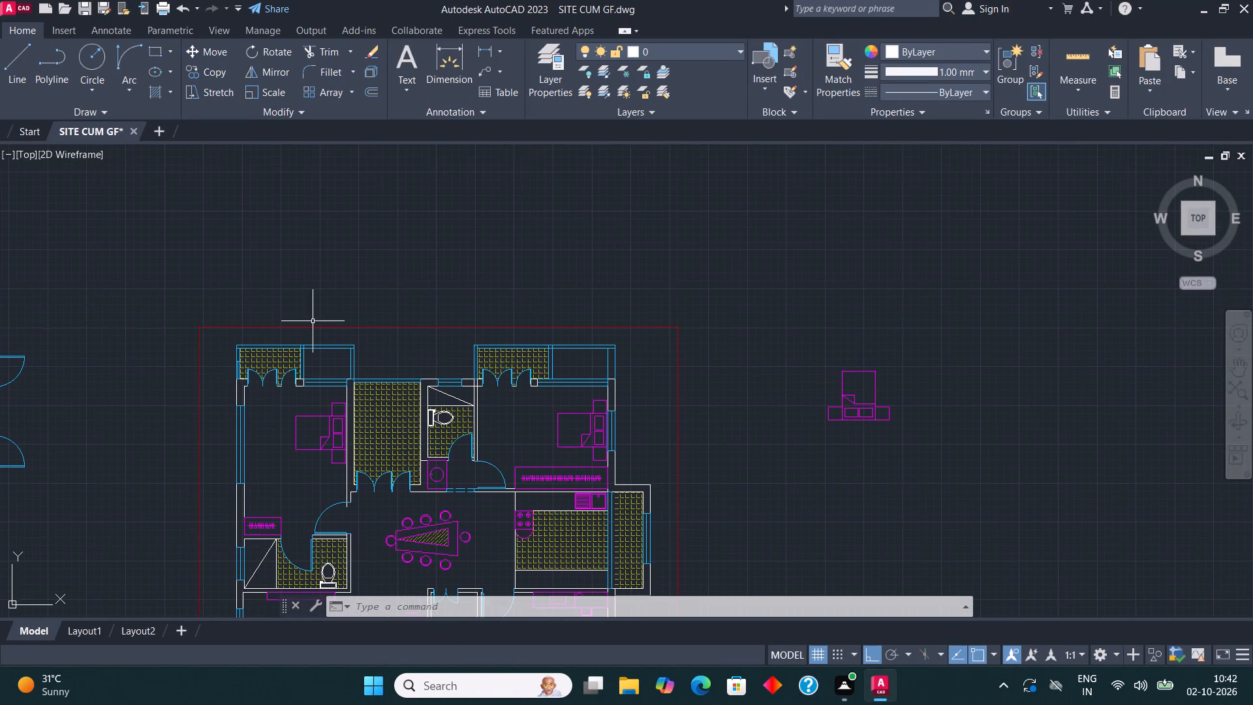
scroll(311, 318, "up", 2)
type("tool")
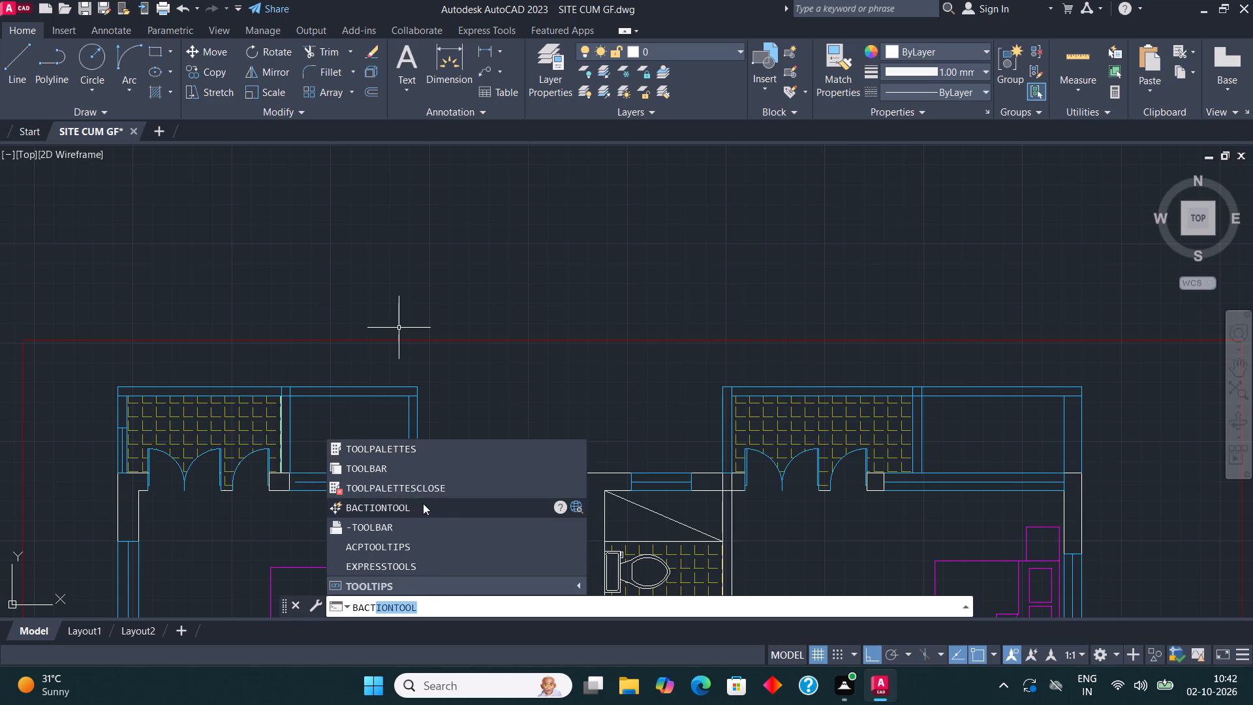
left_click(405, 450)
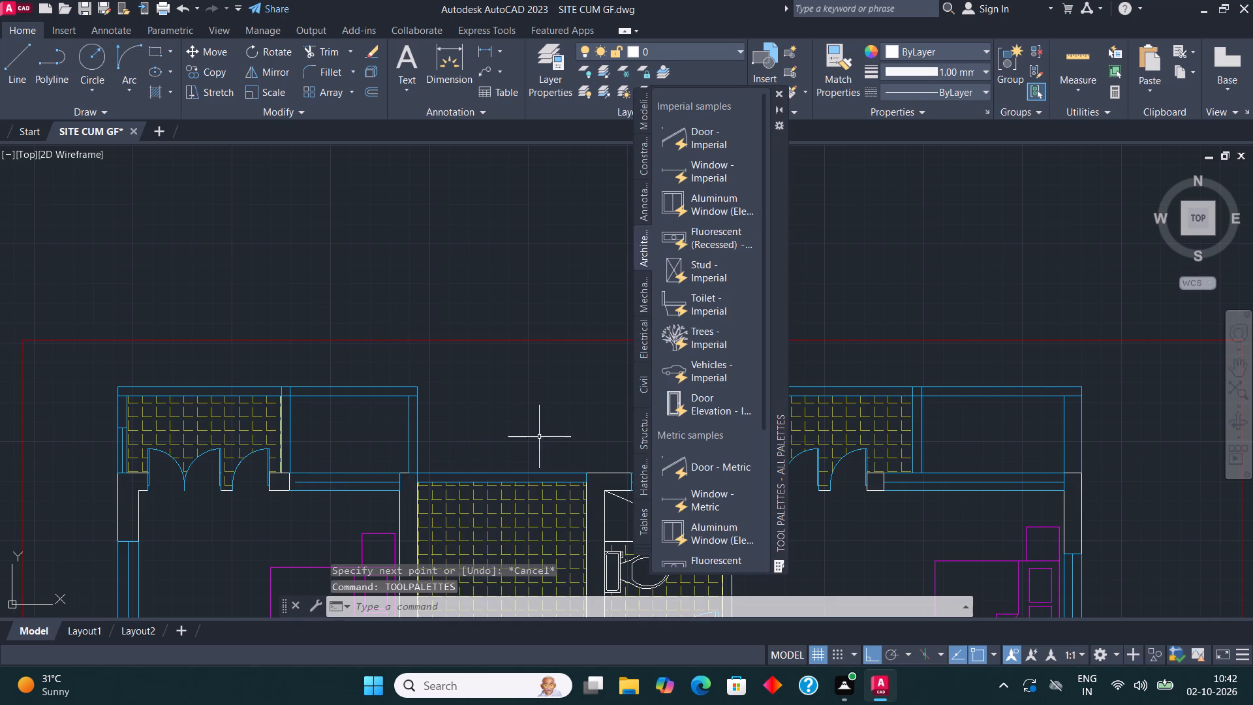
left_click(697, 333)
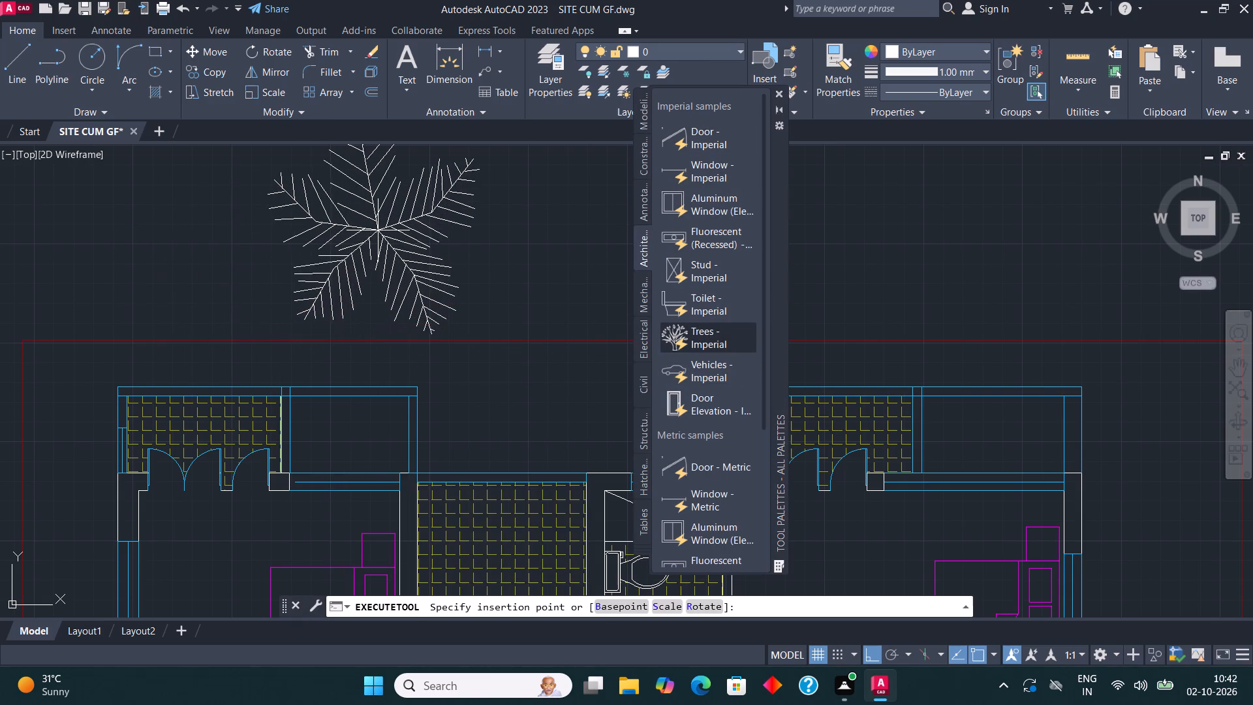
left_click(378, 230)
left_click(780, 95)
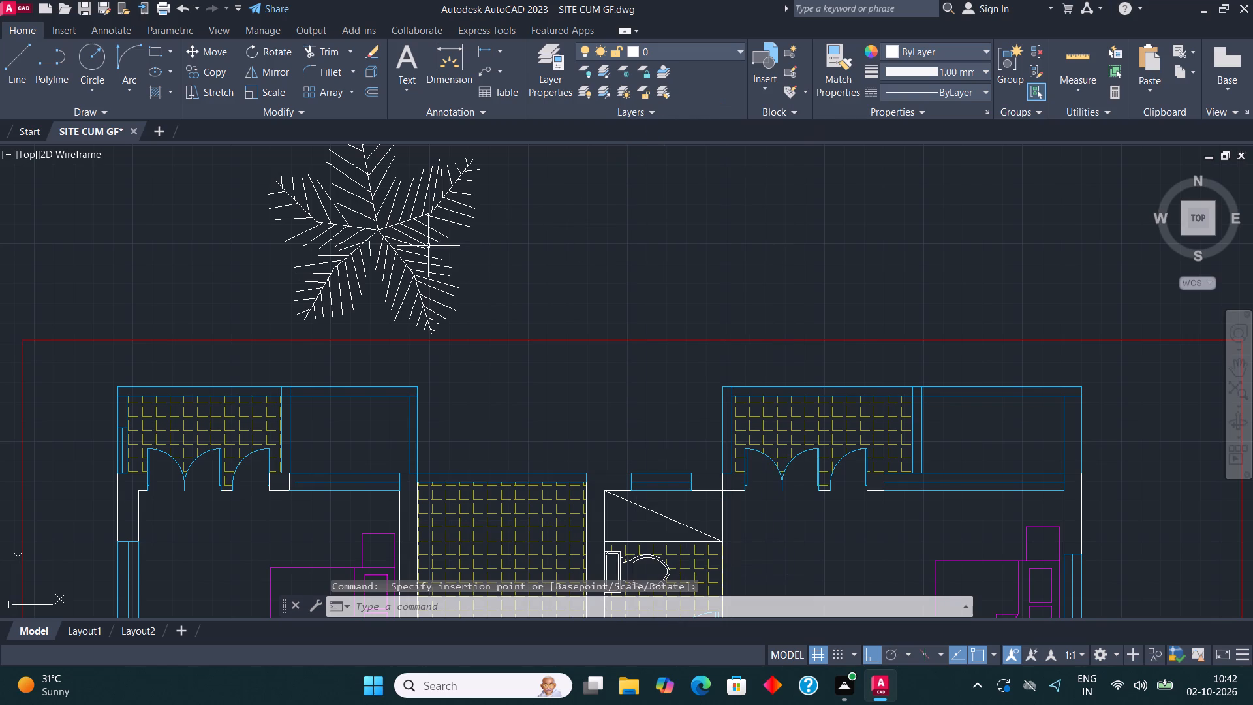
Scale the inserted tree down about its centre to the size of a small plant.
left_click(387, 244)
left_click(277, 93)
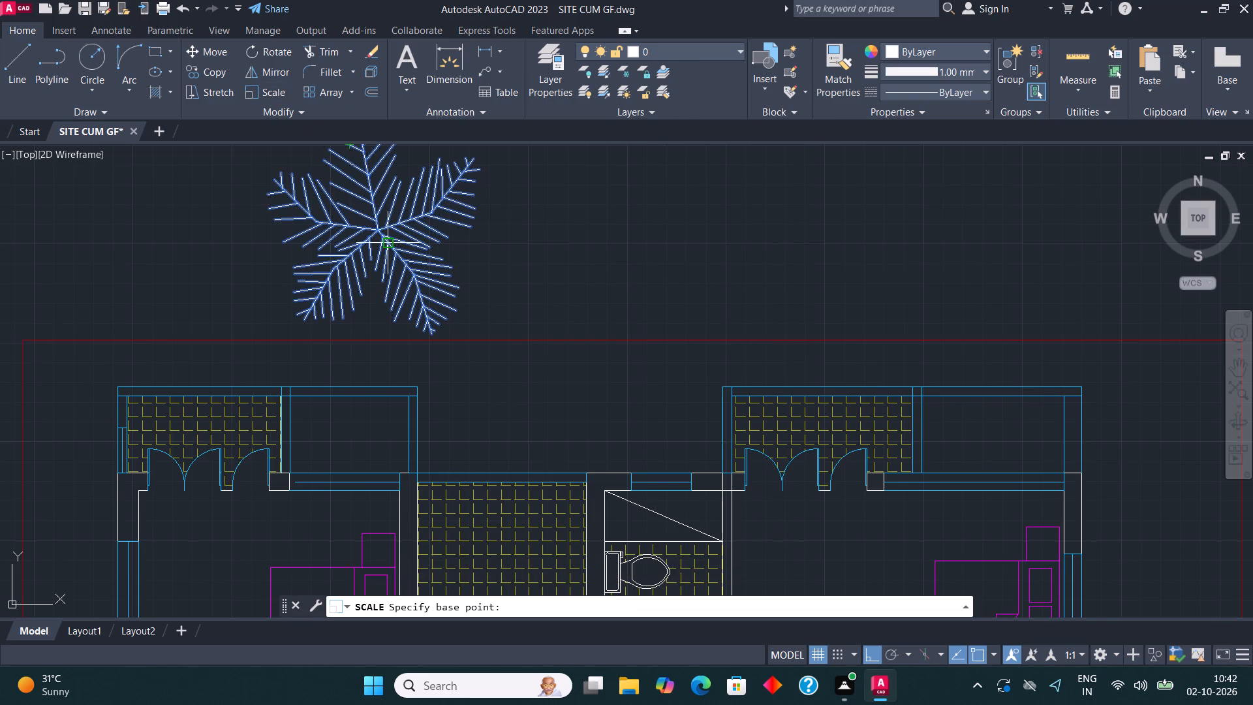
left_click(386, 238)
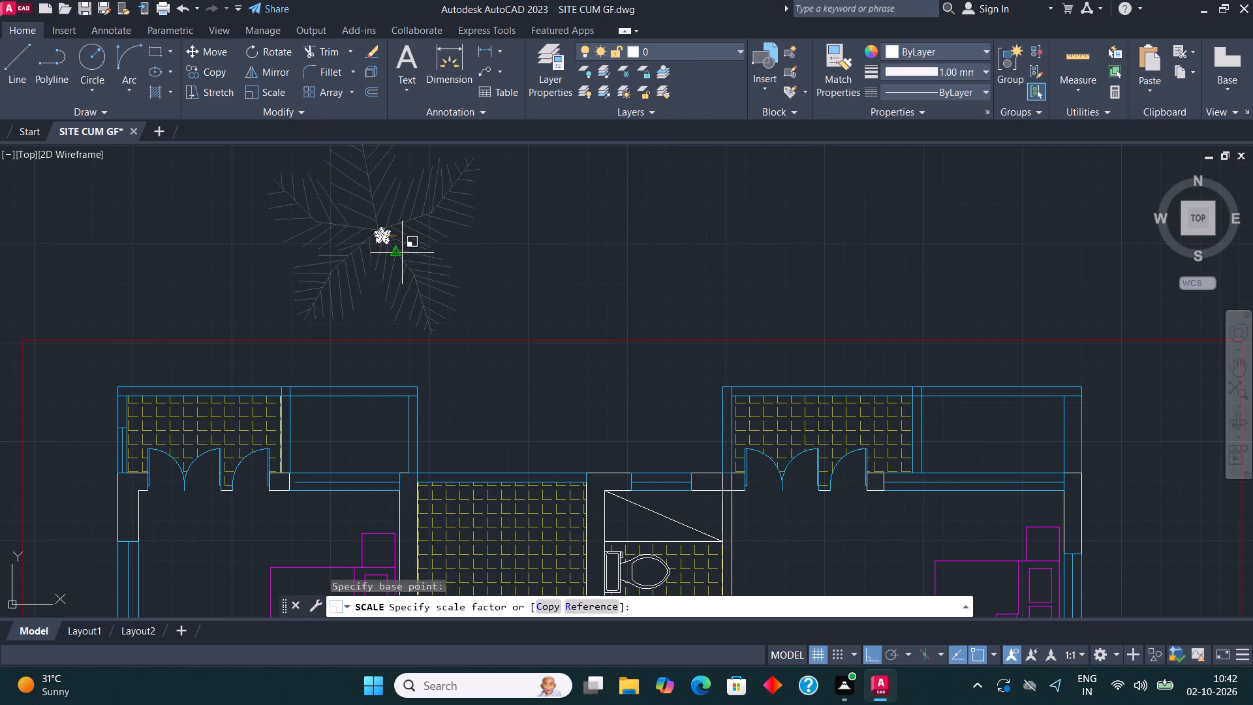
left_click(403, 253)
Copy the small tree into the four inside corners of the unhatched bay beside the northwest balcony, with Ortho off.
left_click(382, 236)
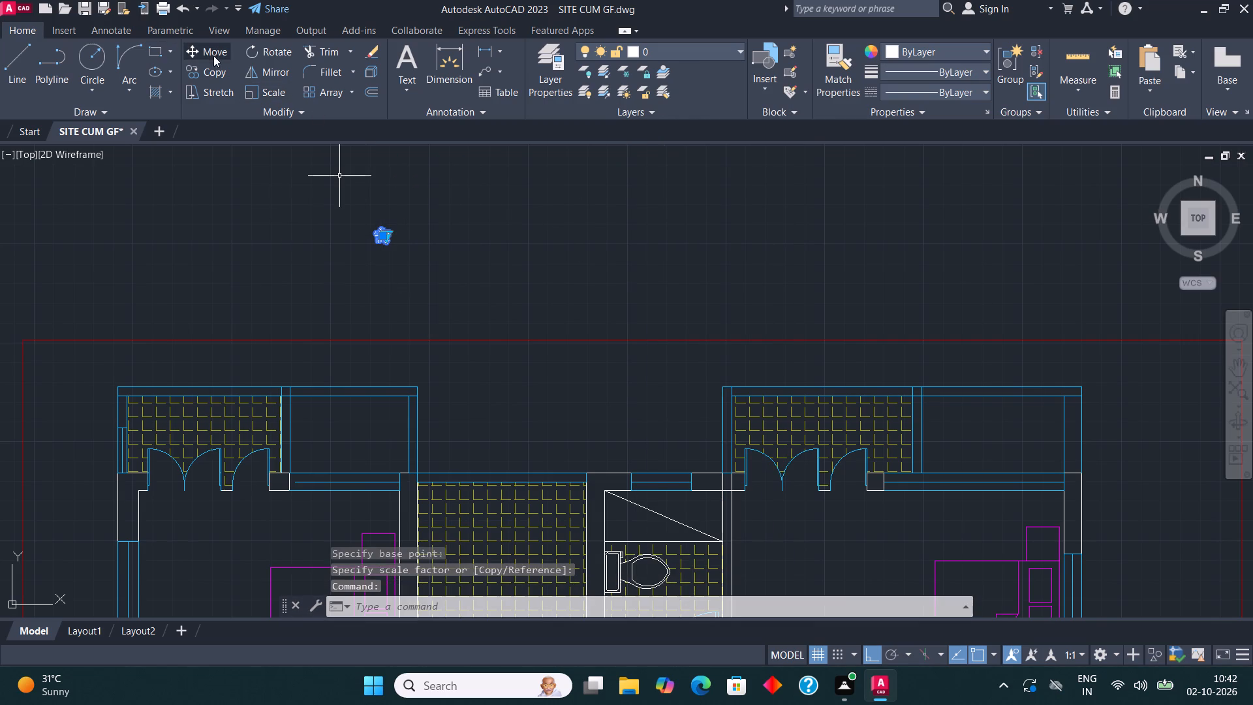
left_click(217, 71)
left_click(384, 232)
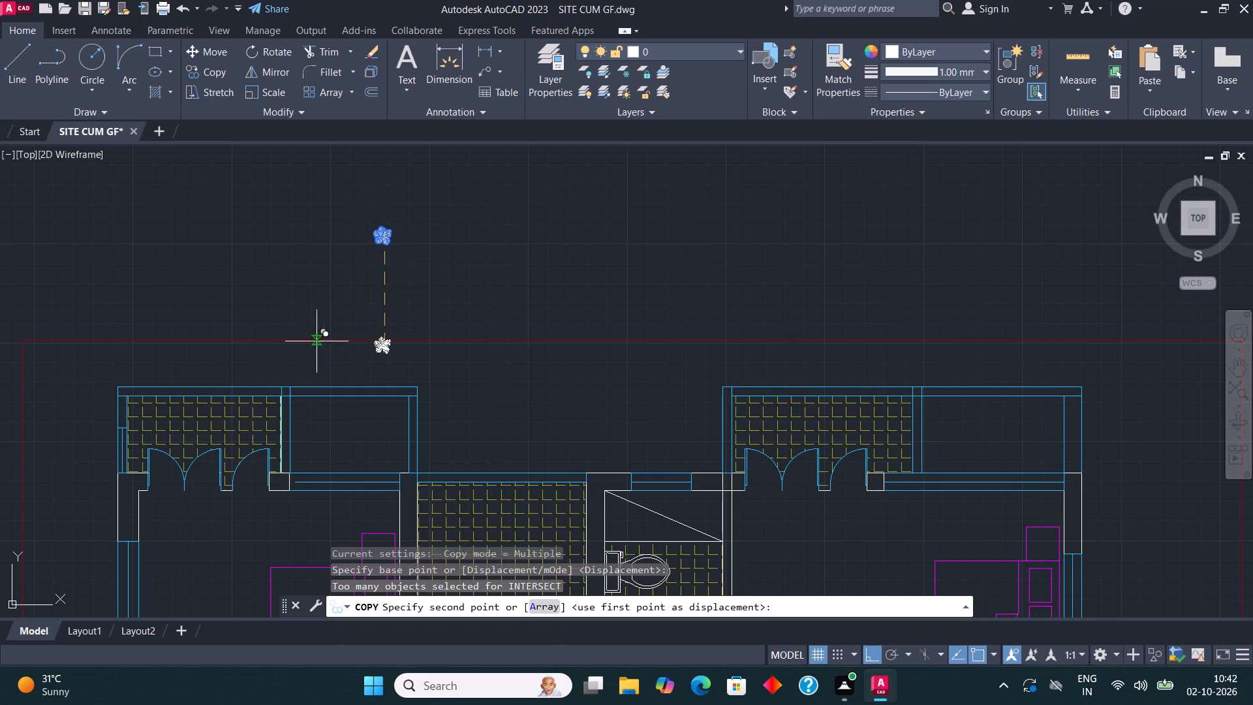
key("F8")
scroll(285, 420, "up", 1)
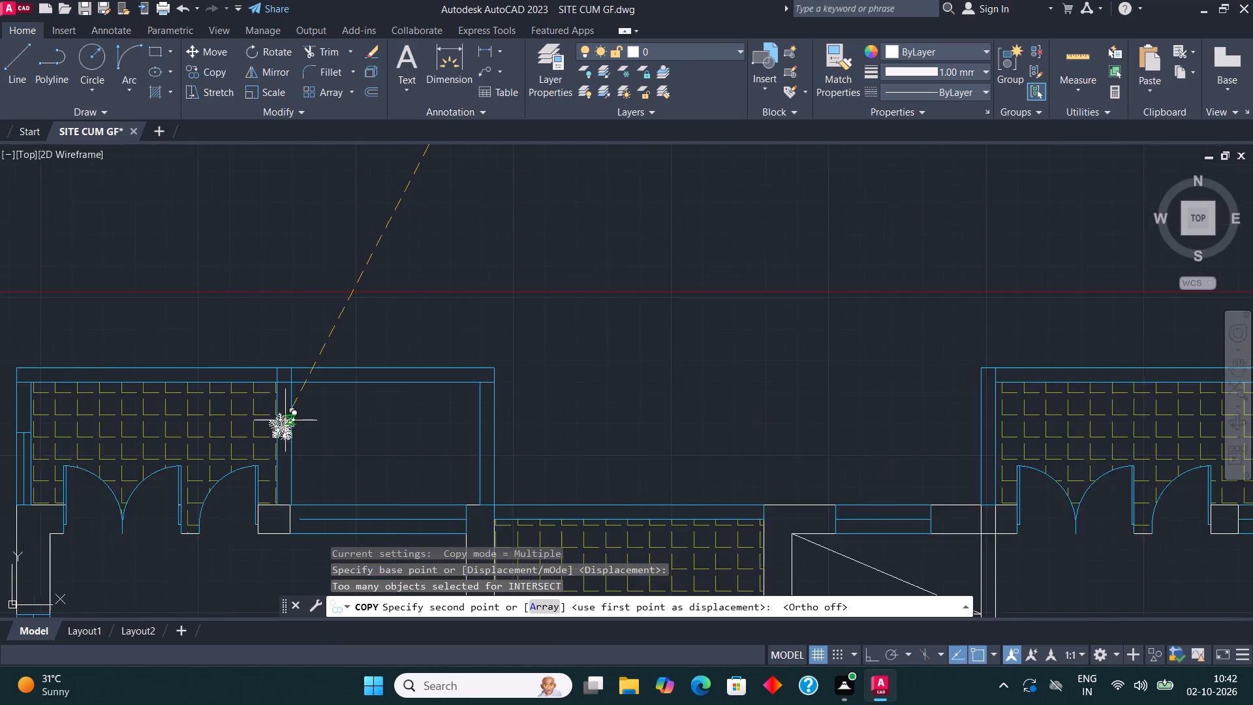
scroll(285, 420, "up", 1)
scroll(343, 393, "up", 1)
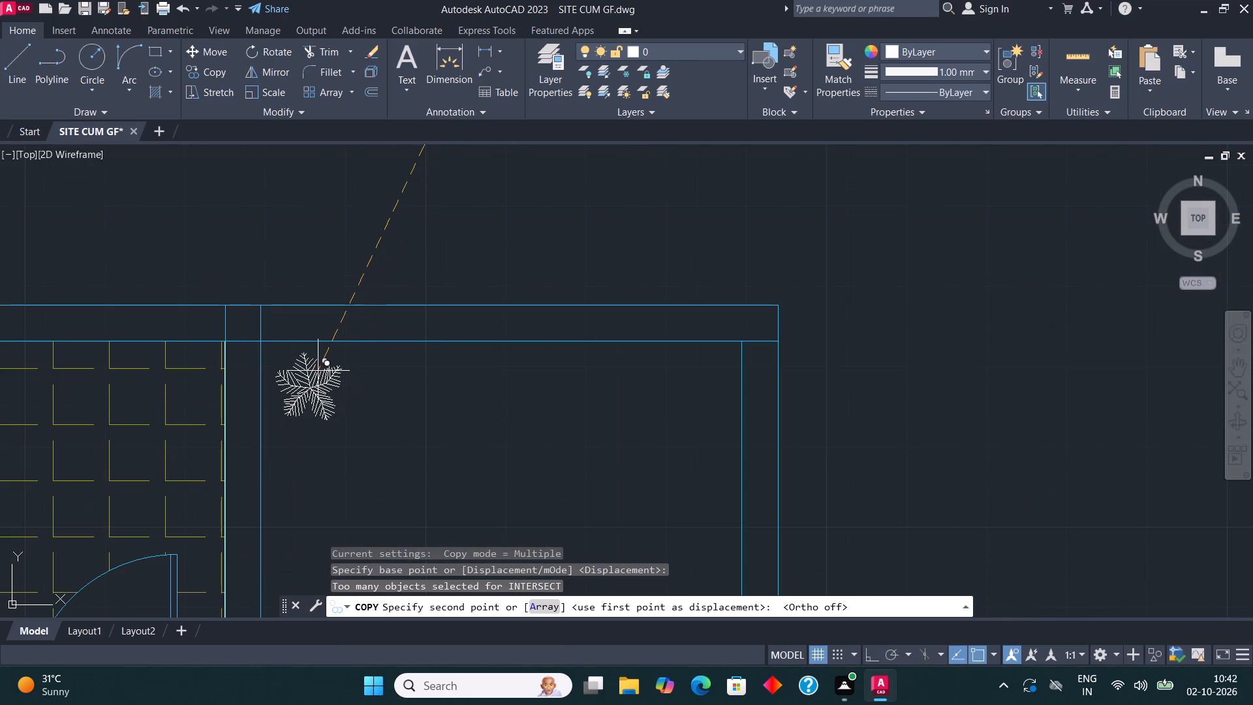
left_click(315, 371)
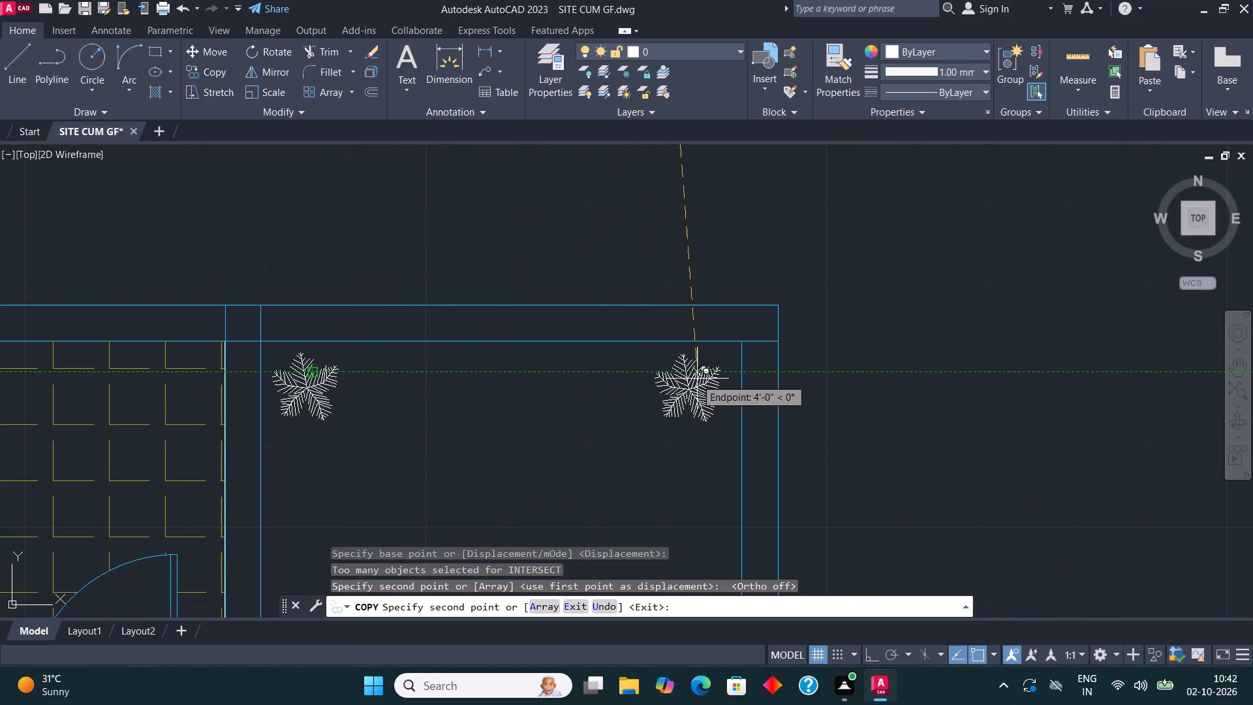
left_click(709, 377)
scroll(572, 225, "down", 2)
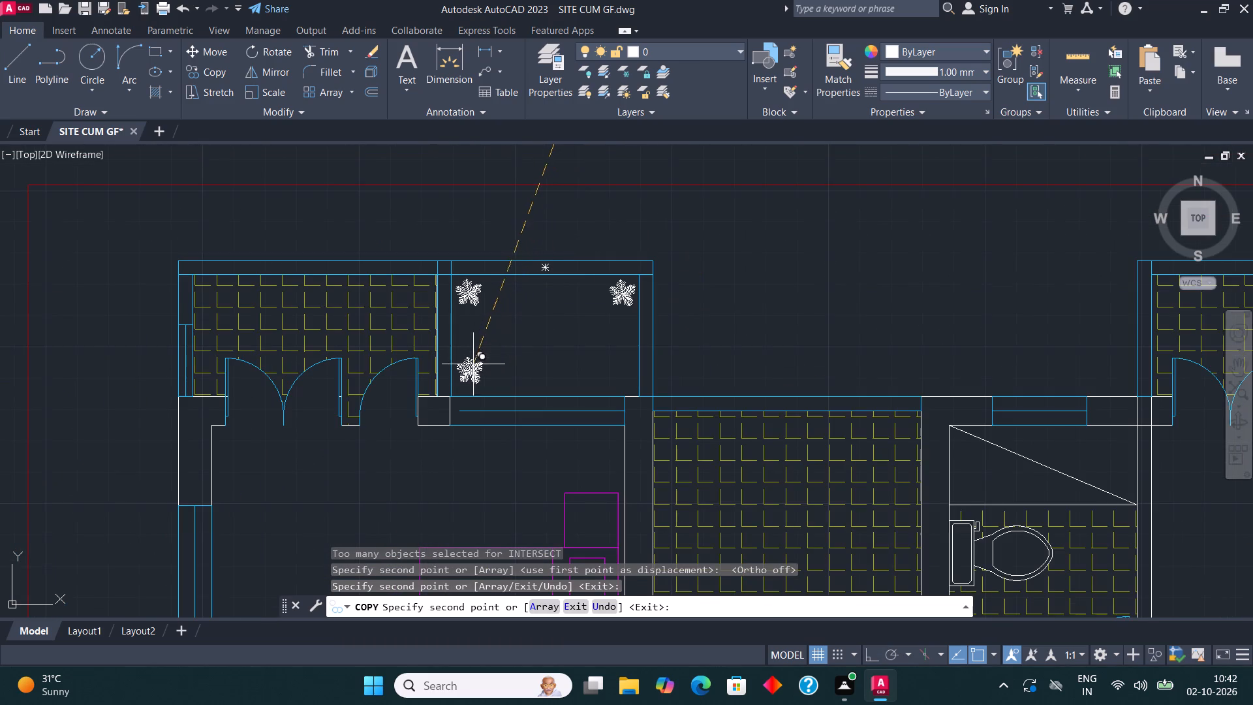
scroll(473, 364, "up", 1)
left_click(469, 377)
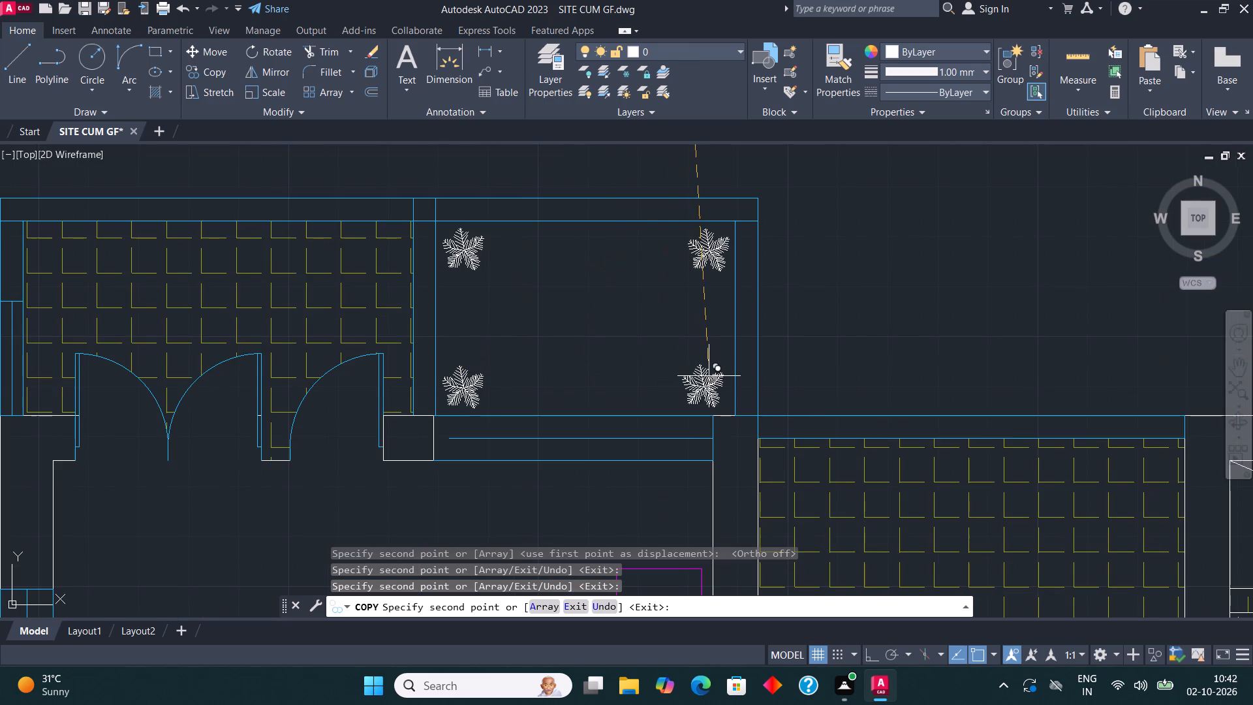
left_click(709, 376)
Place four more tree copies in the inside corners of the unhatched bay beside the northeast balcony.
scroll(344, 332, "down", 3)
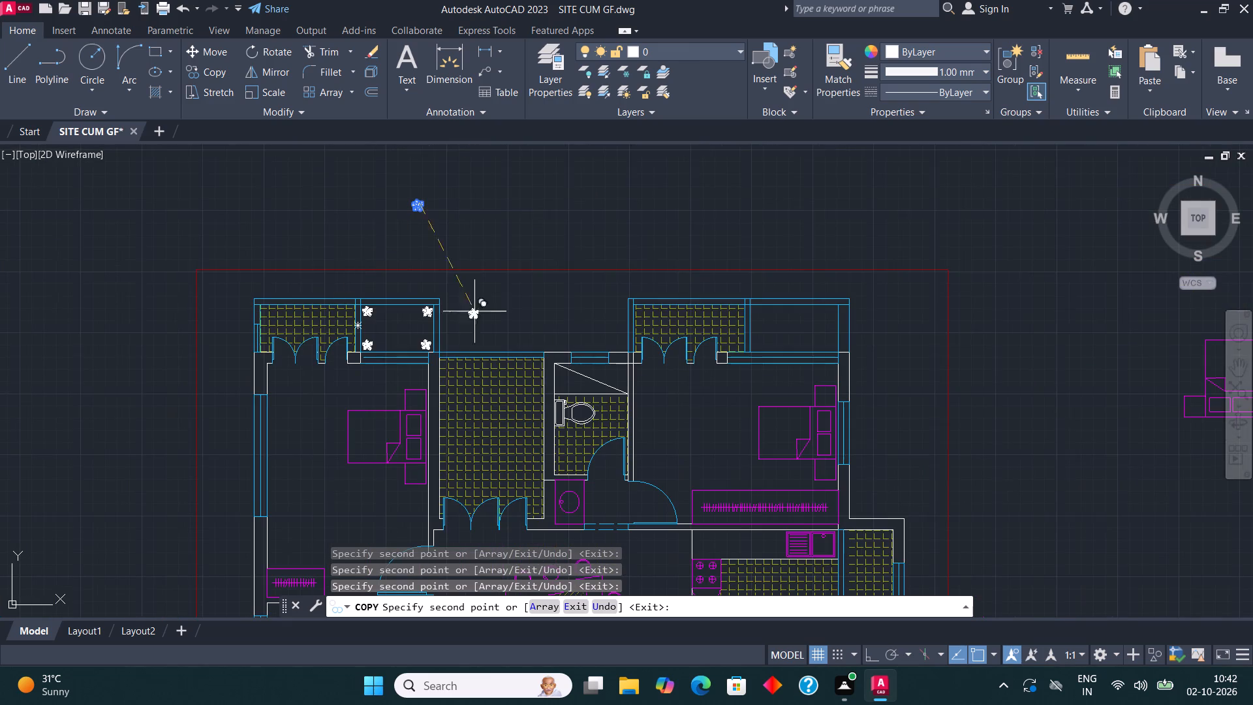
scroll(825, 315, "up", 3)
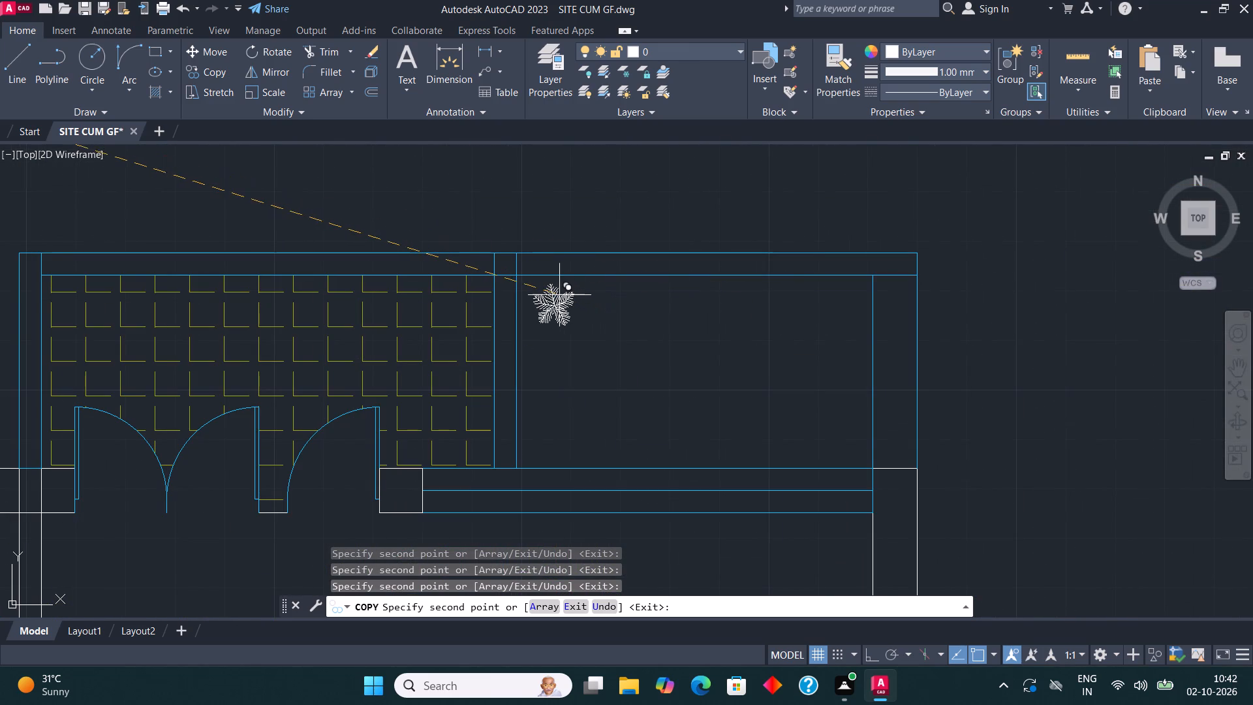
left_click(552, 294)
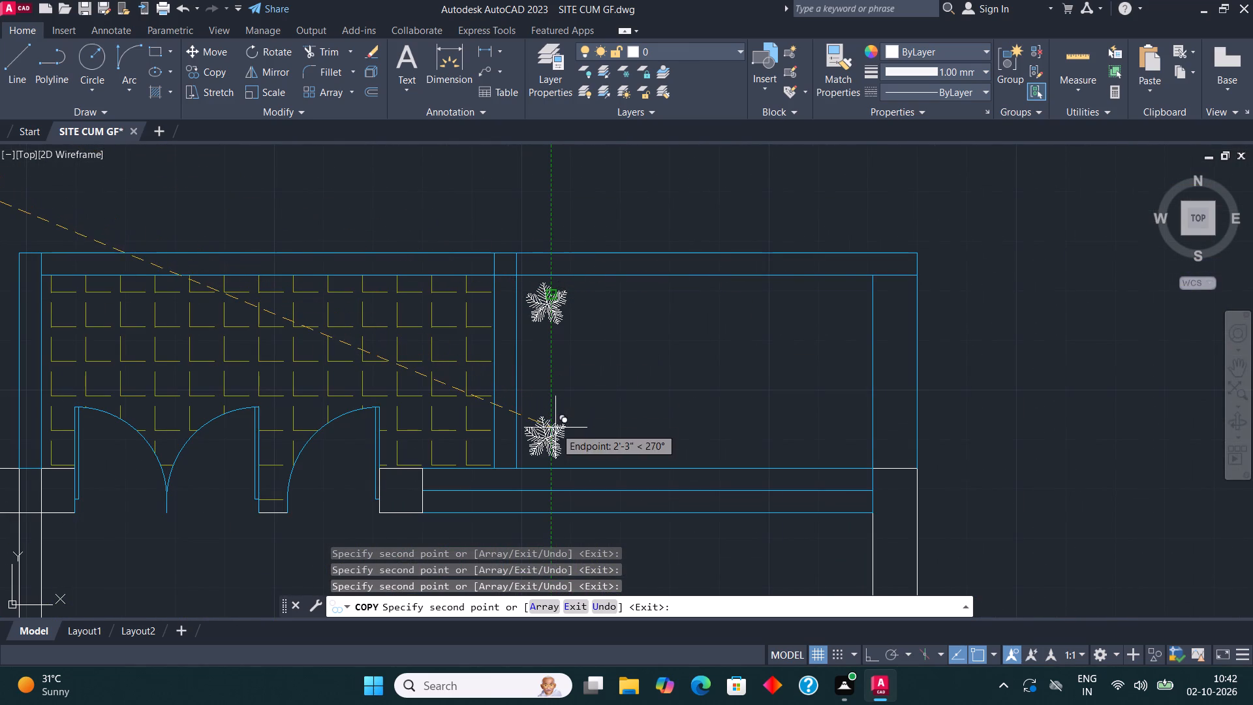
left_click(555, 428)
left_click(850, 297)
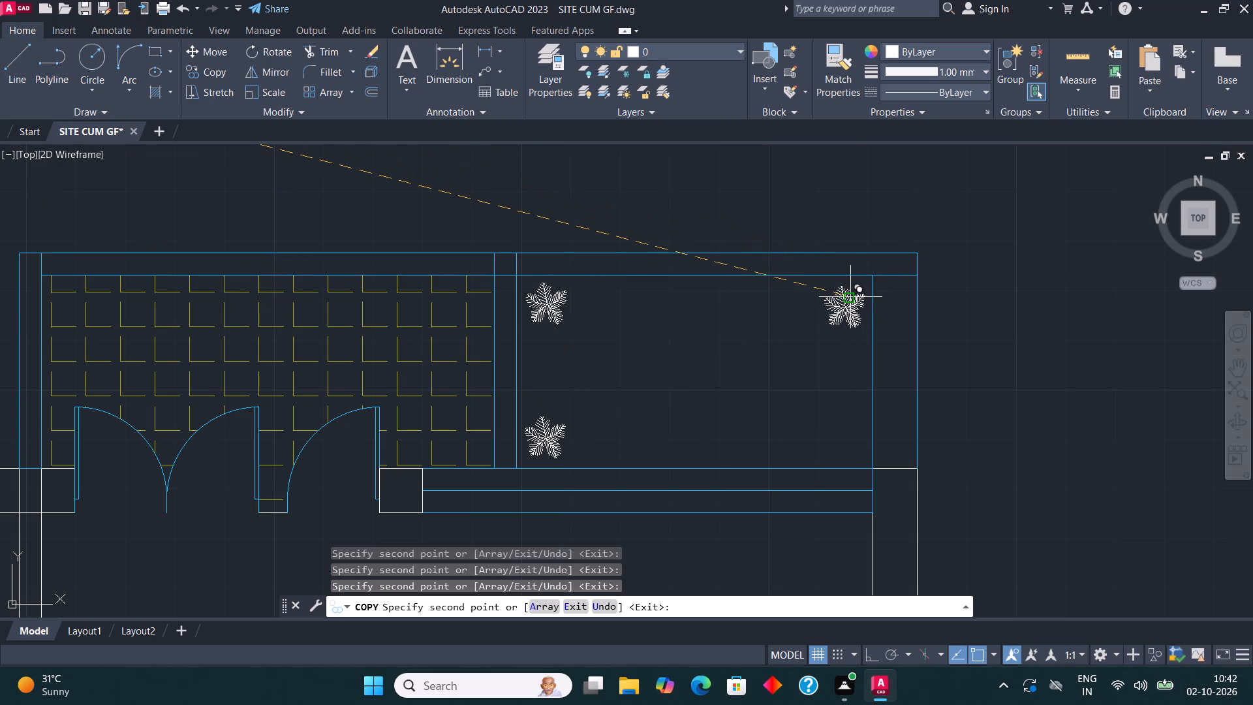
left_click(848, 424)
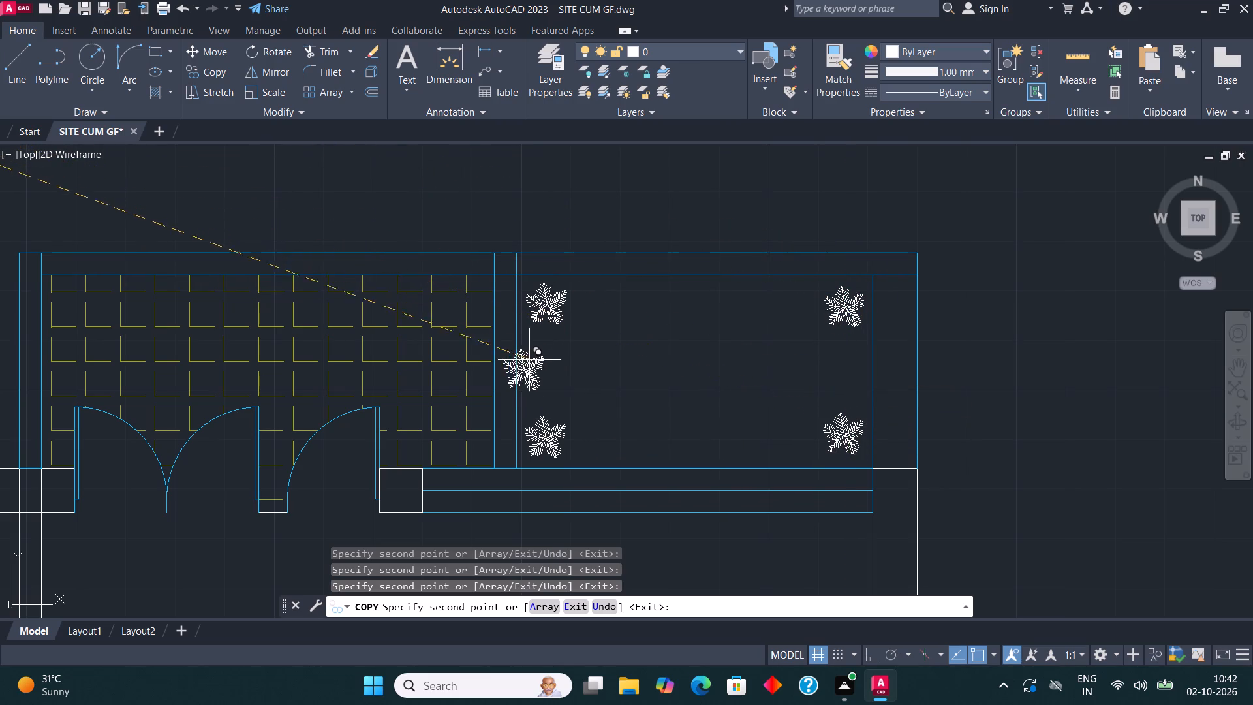
key("Escape")
Create a new layer named tree with index colour 74.
scroll(523, 391, "down", 3)
middle_click_drag(557, 373, 668, 370)
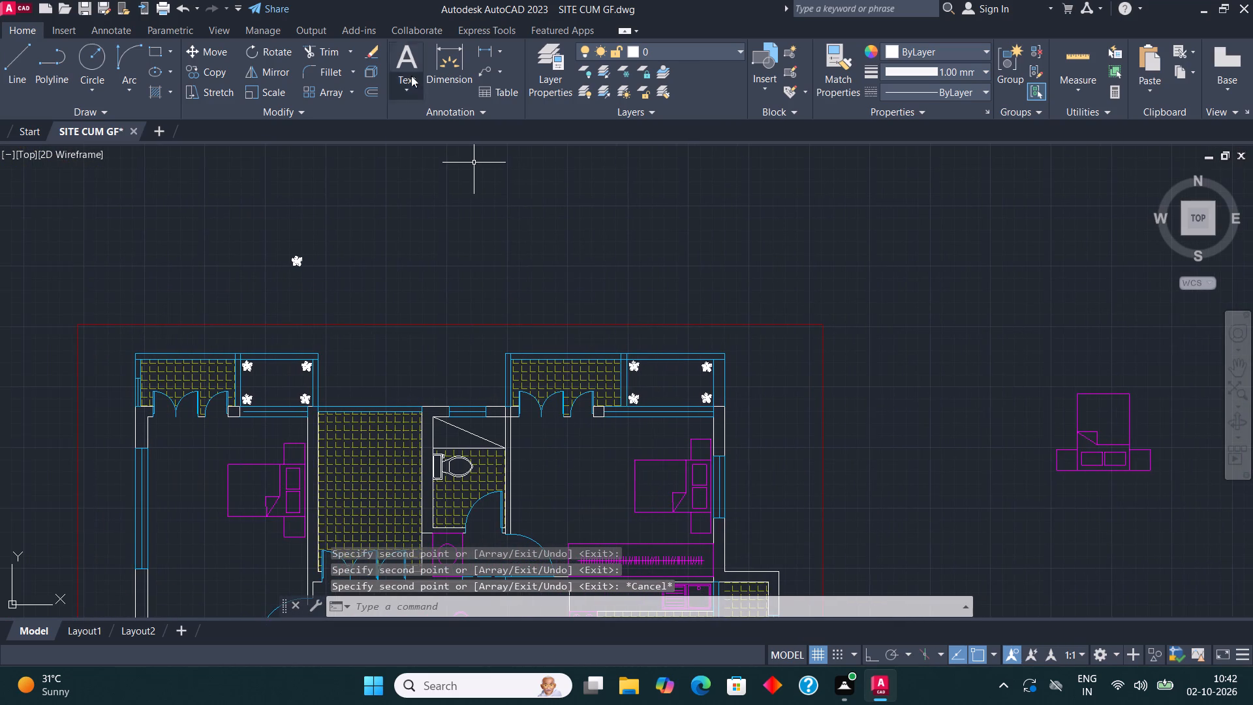
left_click(544, 55)
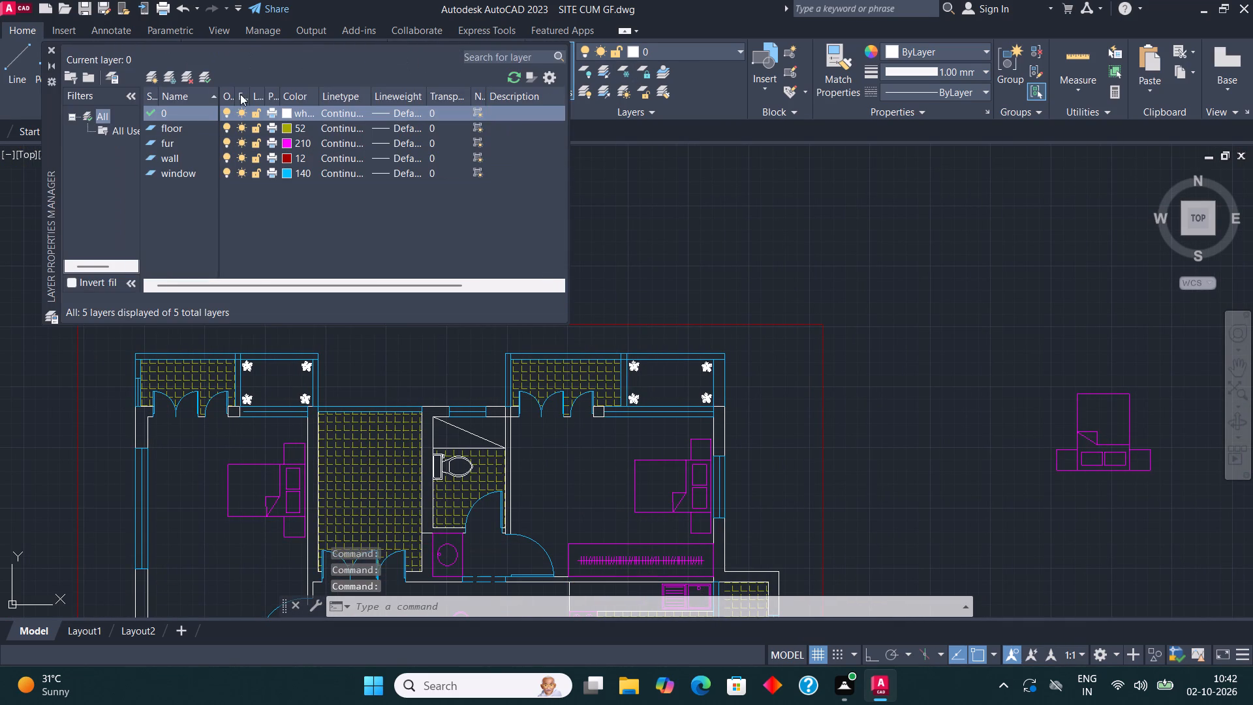
left_click(155, 76)
type("tree")
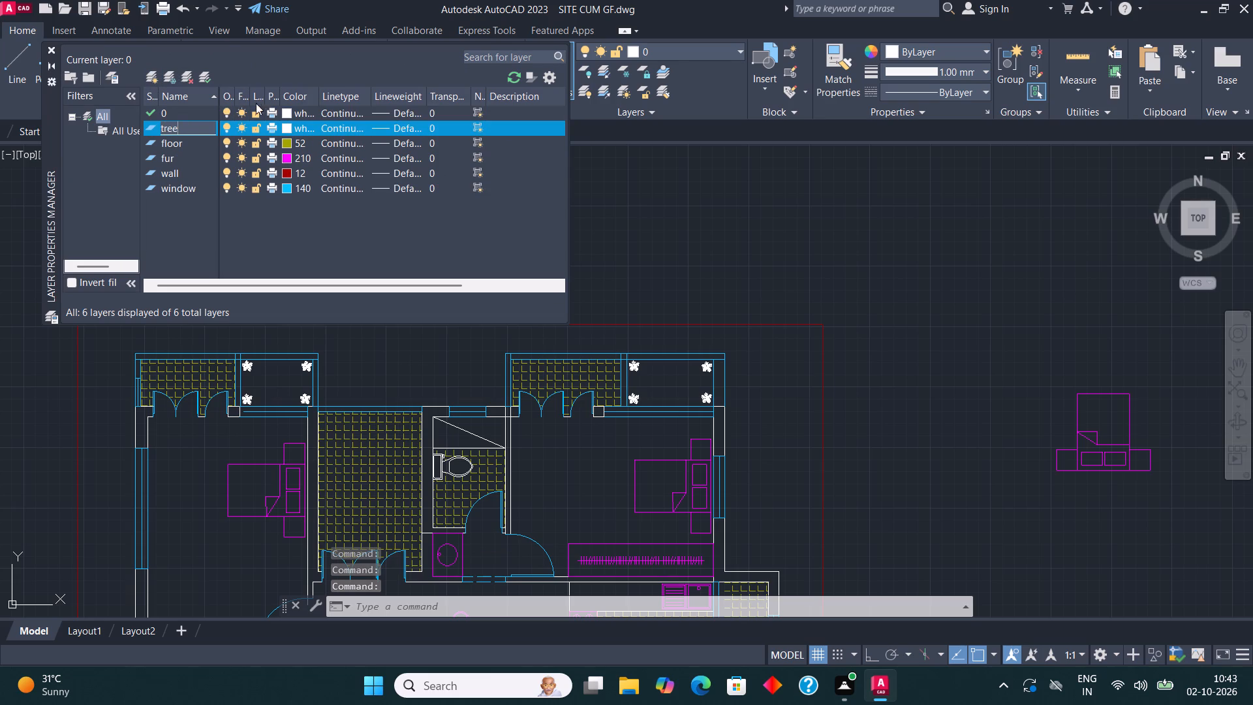
left_click(288, 129)
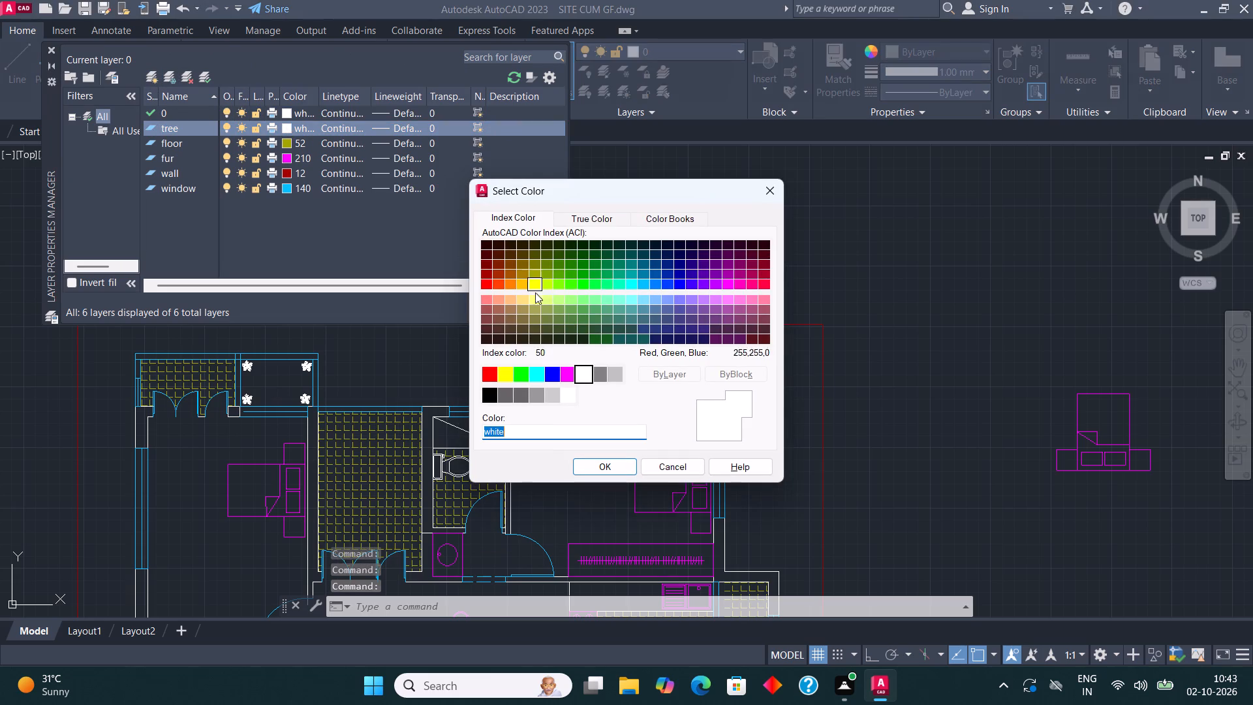
left_click(558, 266)
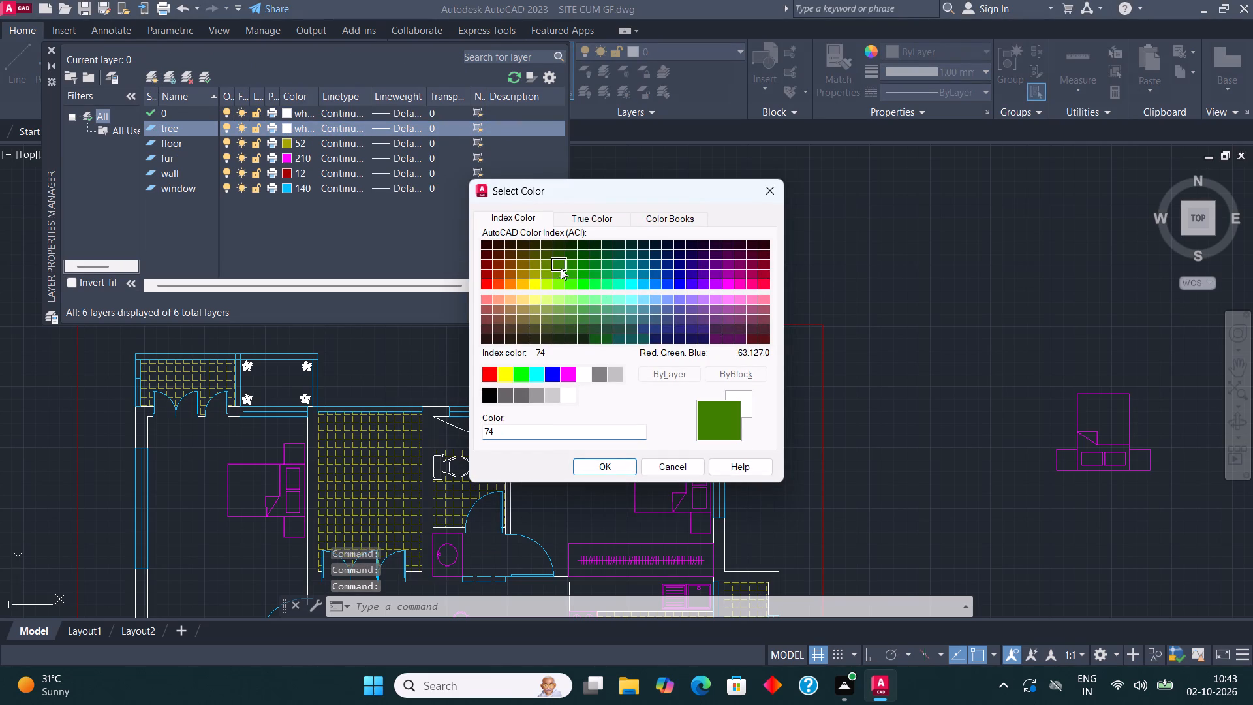
left_click(604, 462)
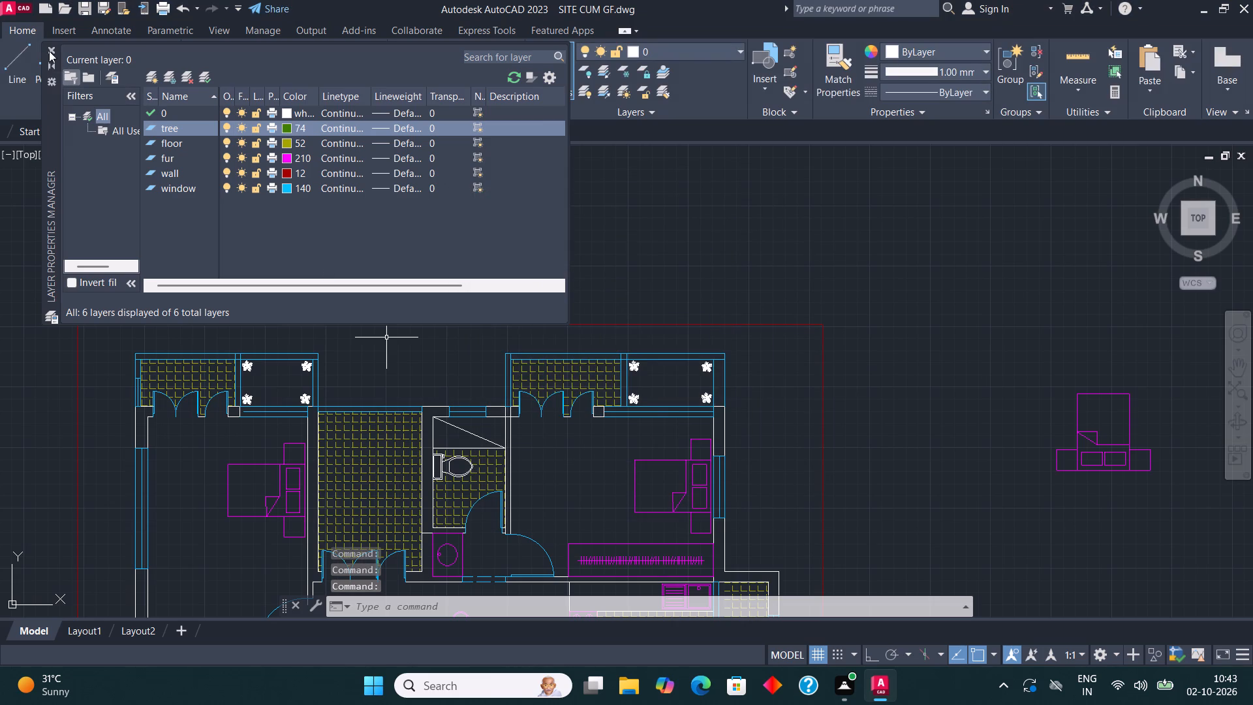
left_click(54, 52)
Select all the similar tree blocks and assign them to the tree layer.
scroll(242, 388, "up", 2)
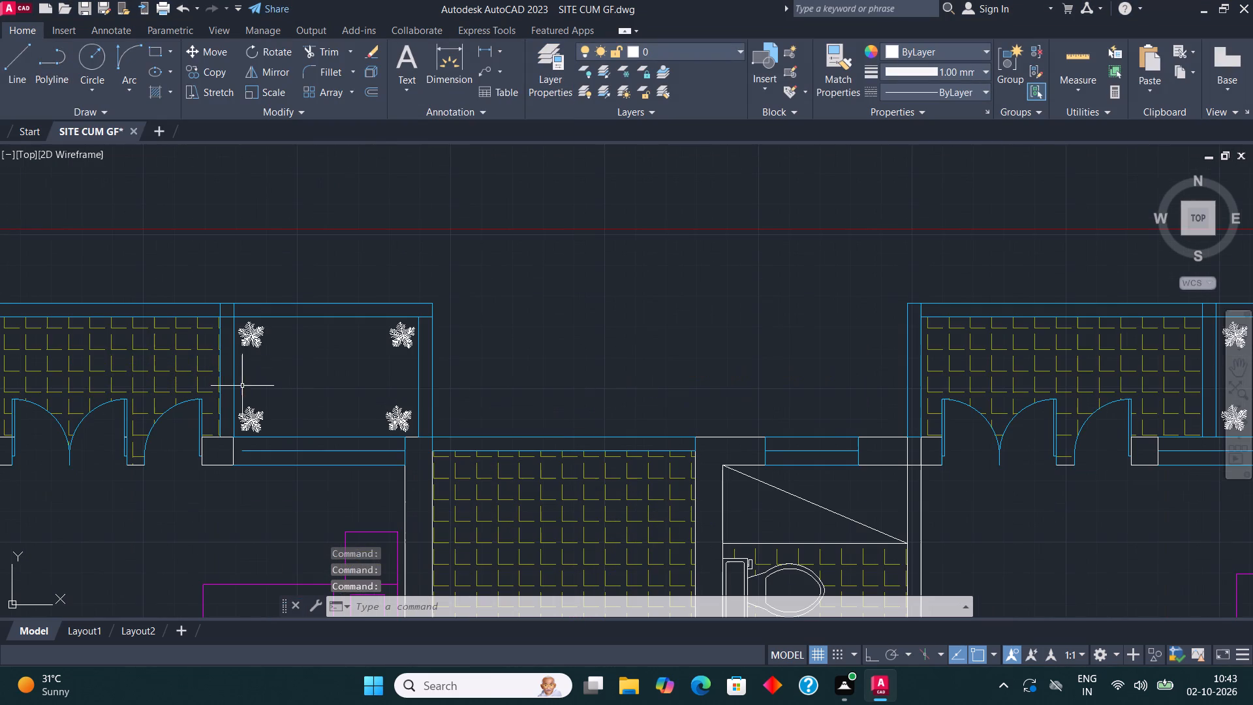
left_click(247, 336)
right_click(247, 336)
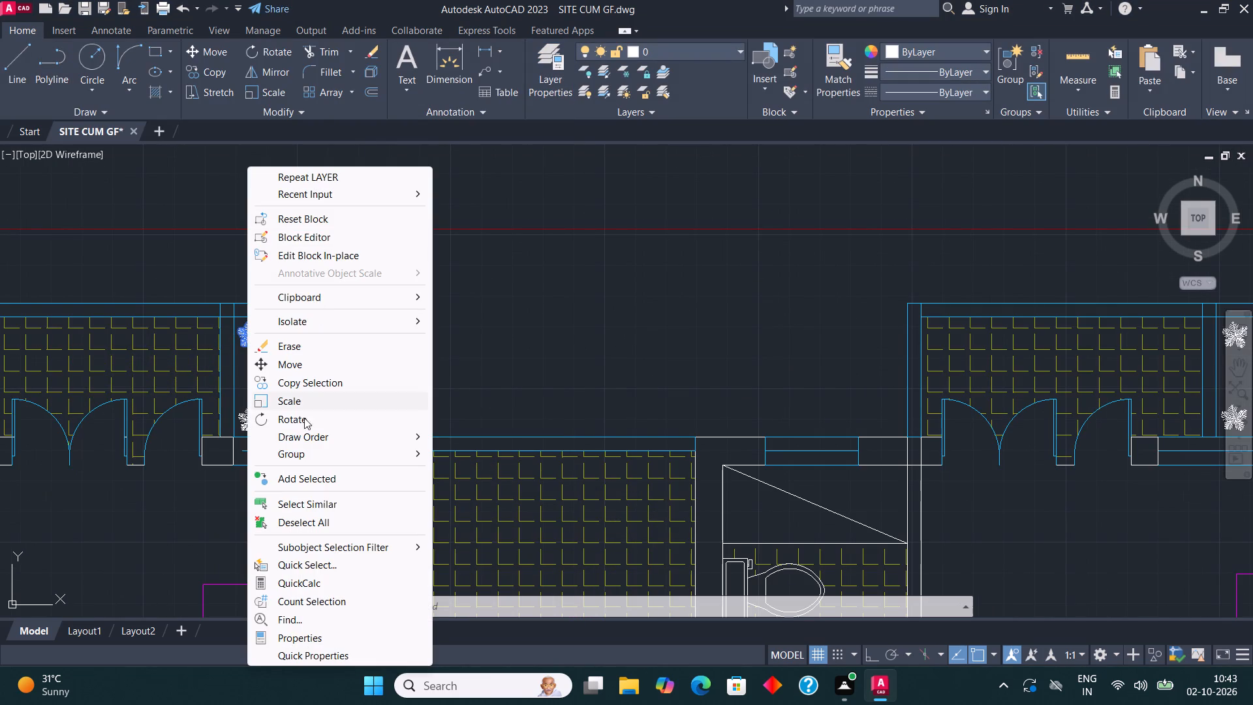
left_click(325, 500)
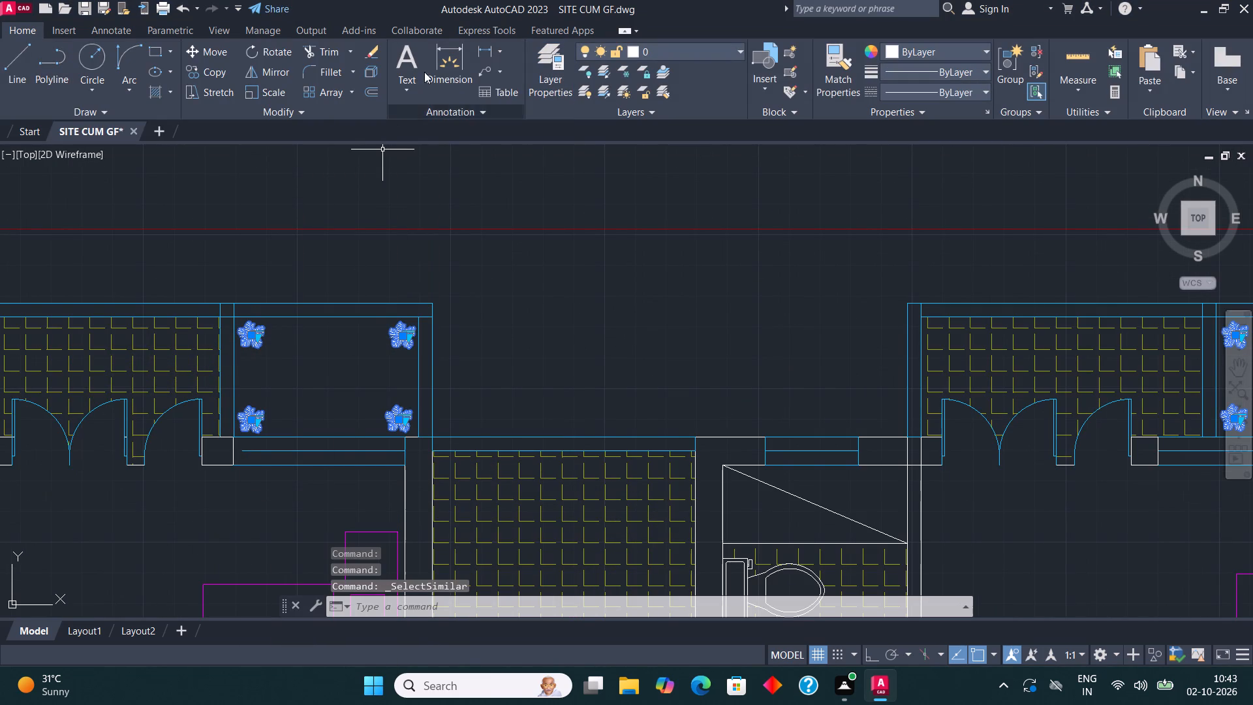
left_click(666, 48)
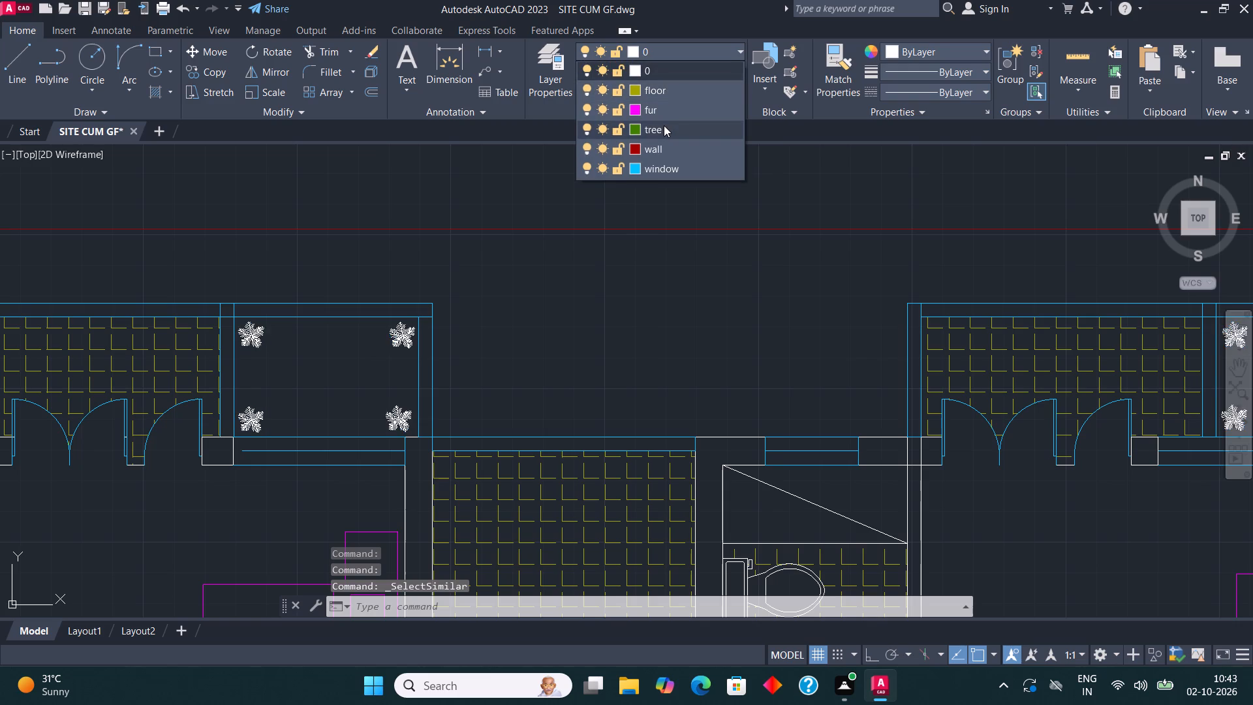
left_click(664, 125)
key("Escape")
Erase the leftover source tree north of the boundary line.
scroll(342, 275, "down", 2)
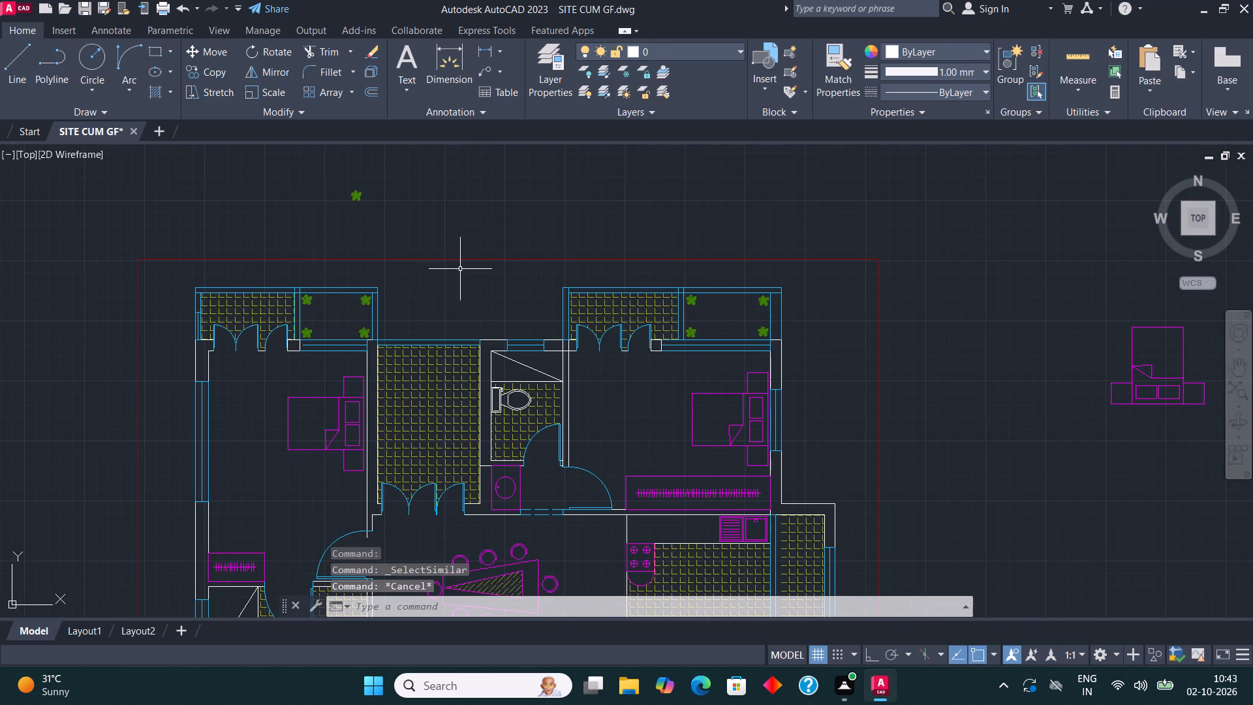
left_click_drag(367, 221, 367, 215)
left_click(333, 184)
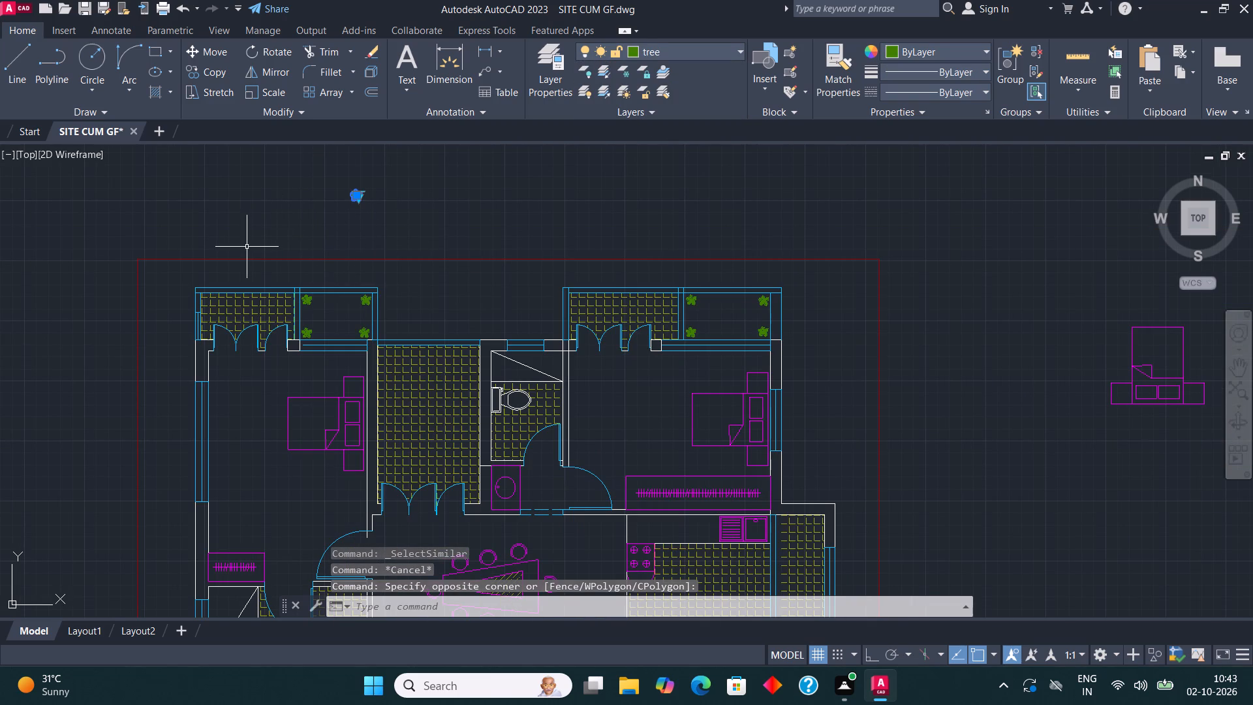
key("Delete")
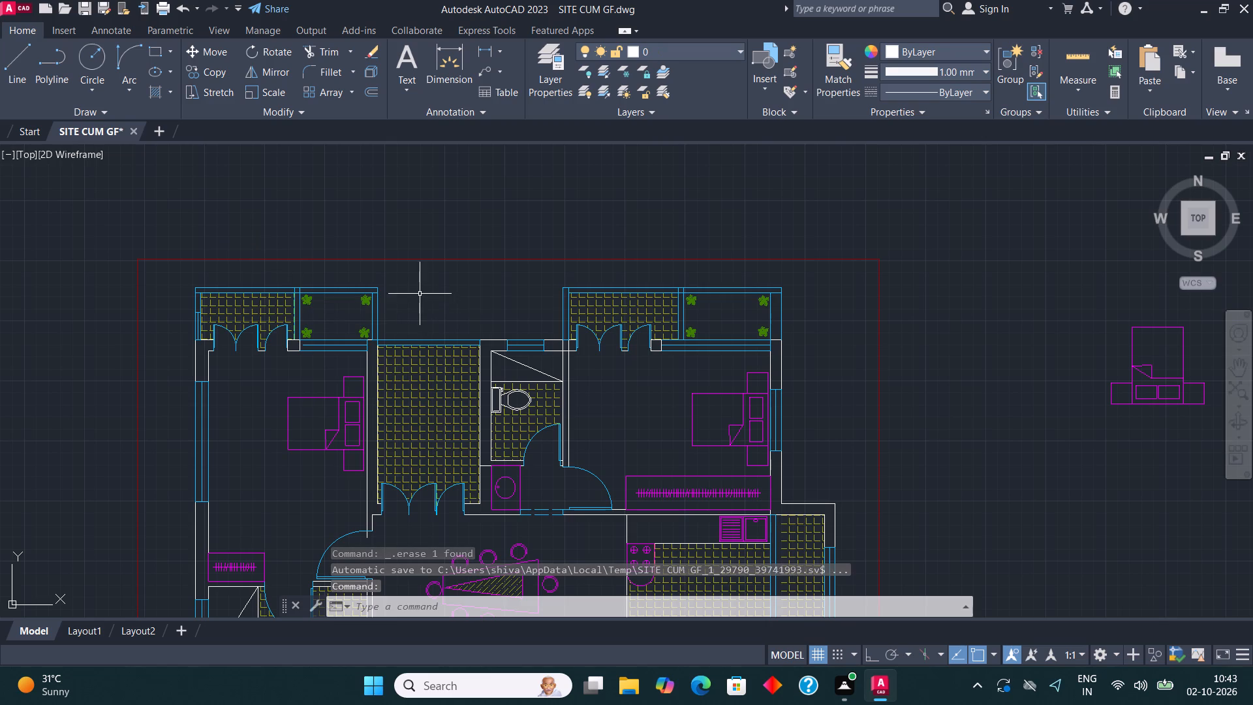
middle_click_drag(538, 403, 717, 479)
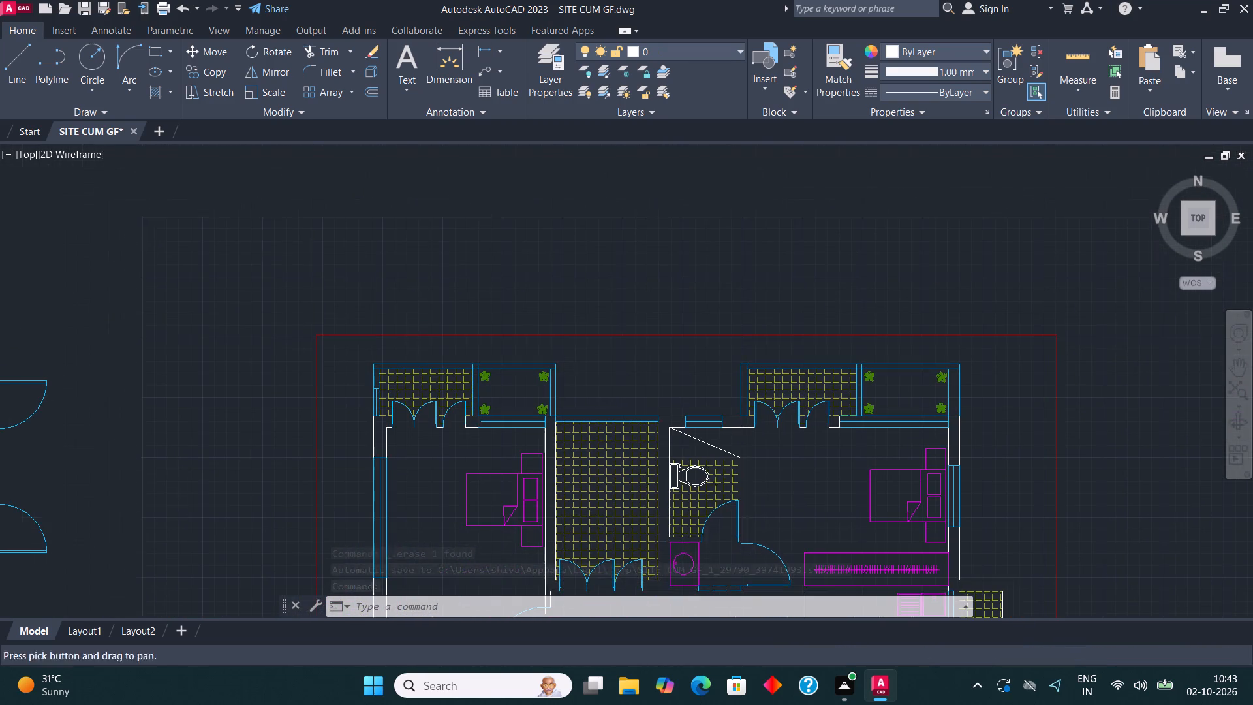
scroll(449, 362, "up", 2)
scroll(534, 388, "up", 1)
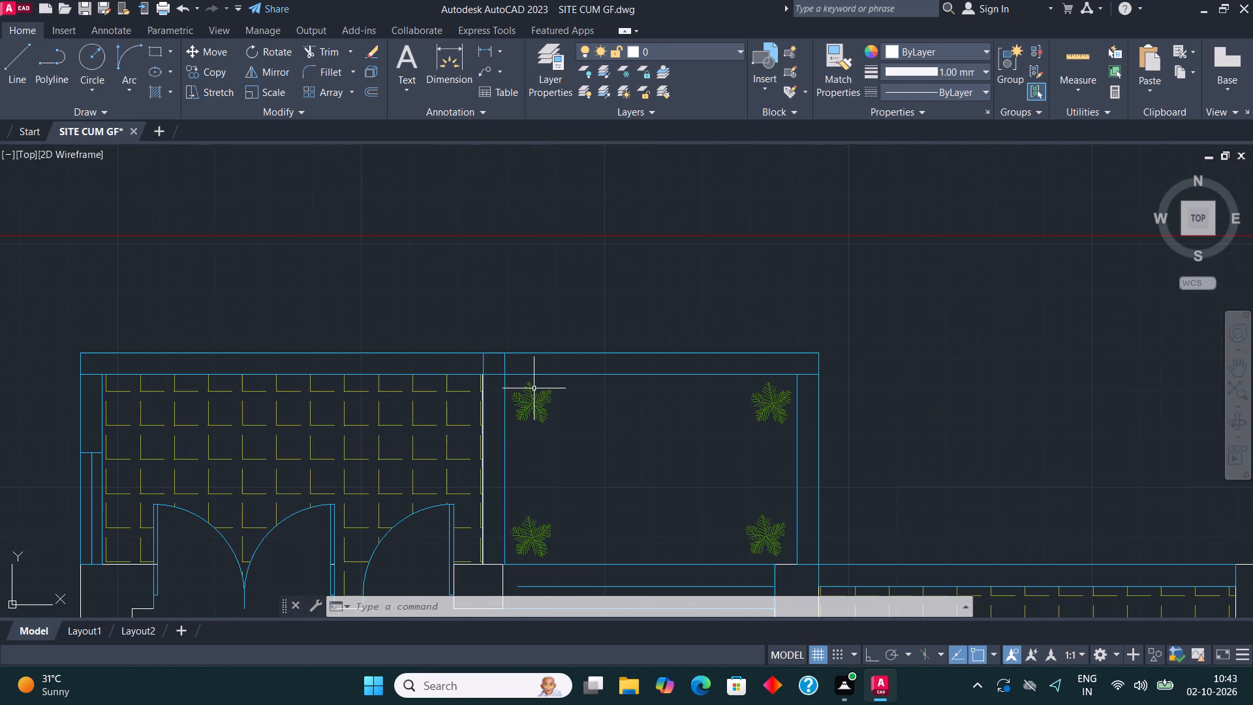
Insert a Trees - Imperial block from the architectural tool palette in the open area north of the boundary line.
type("too")
left_click(406, 450)
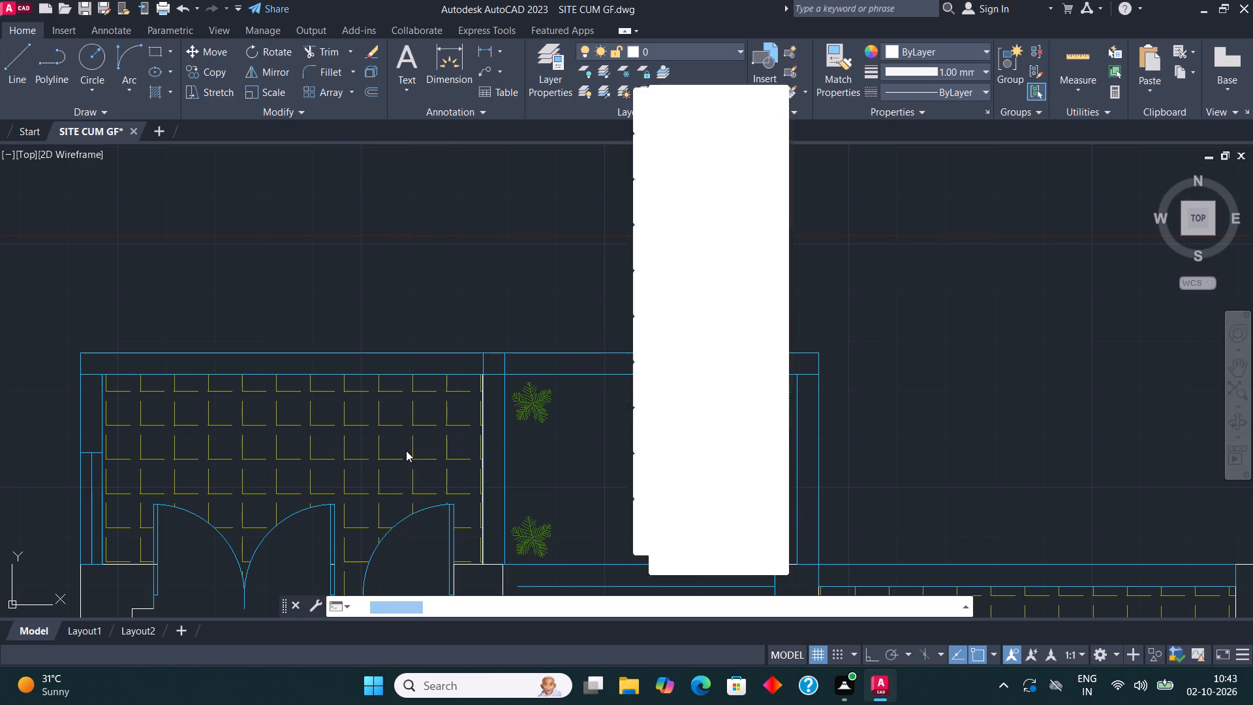
left_click(711, 345)
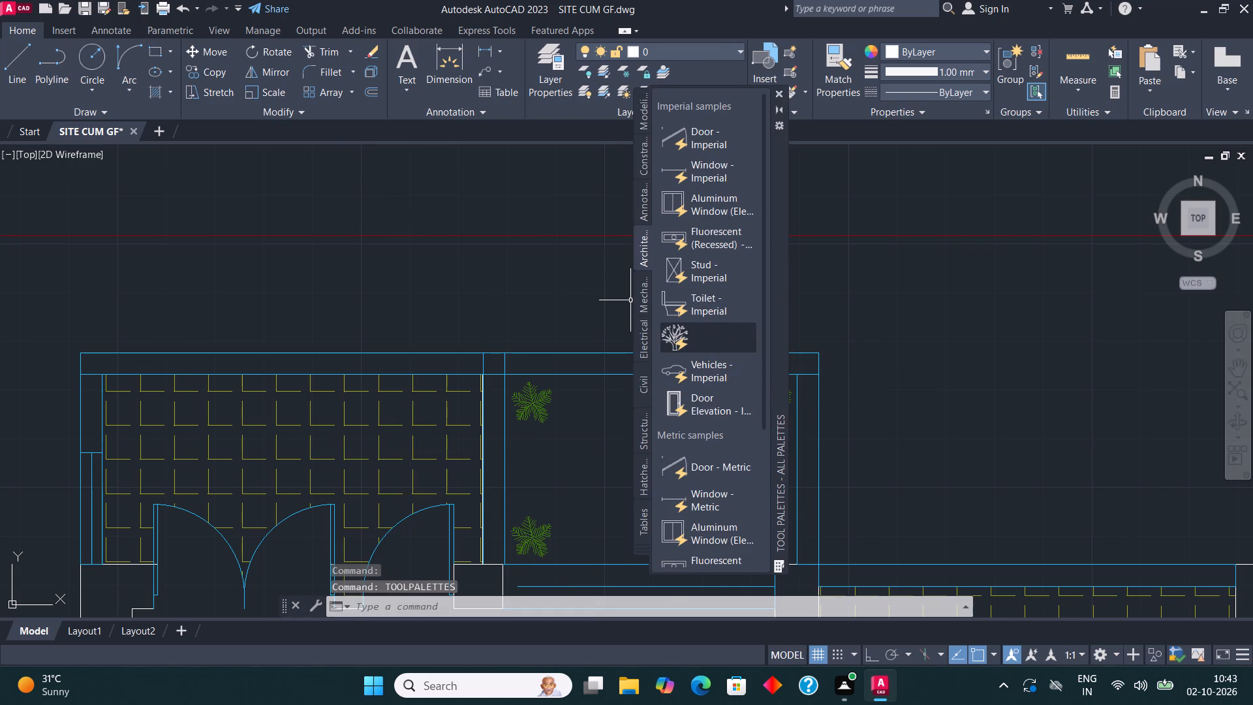
scroll(388, 335, "down", 2)
middle_click_drag(397, 399, 392, 457)
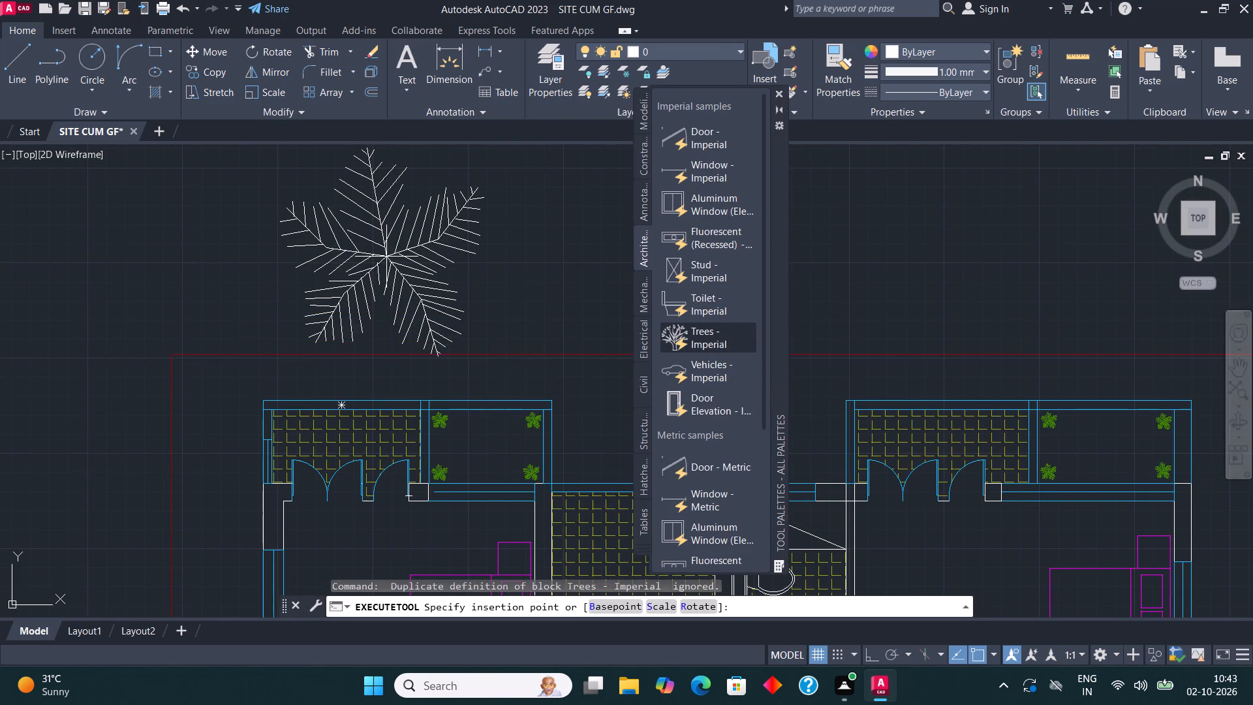
left_click(388, 253)
left_click(783, 92)
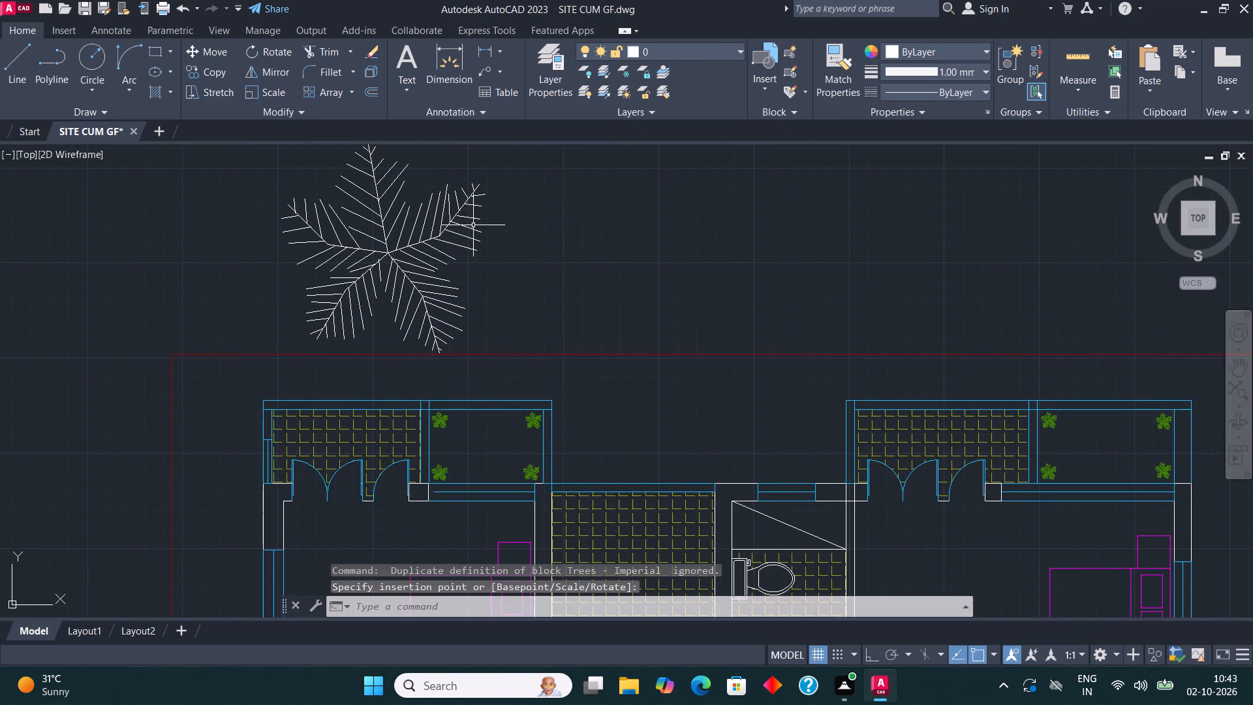
Switch the inserted tree block to the Type 1 Evergreen (Plan) representation.
middle_click_drag(465, 228, 384, 279)
left_click(260, 275)
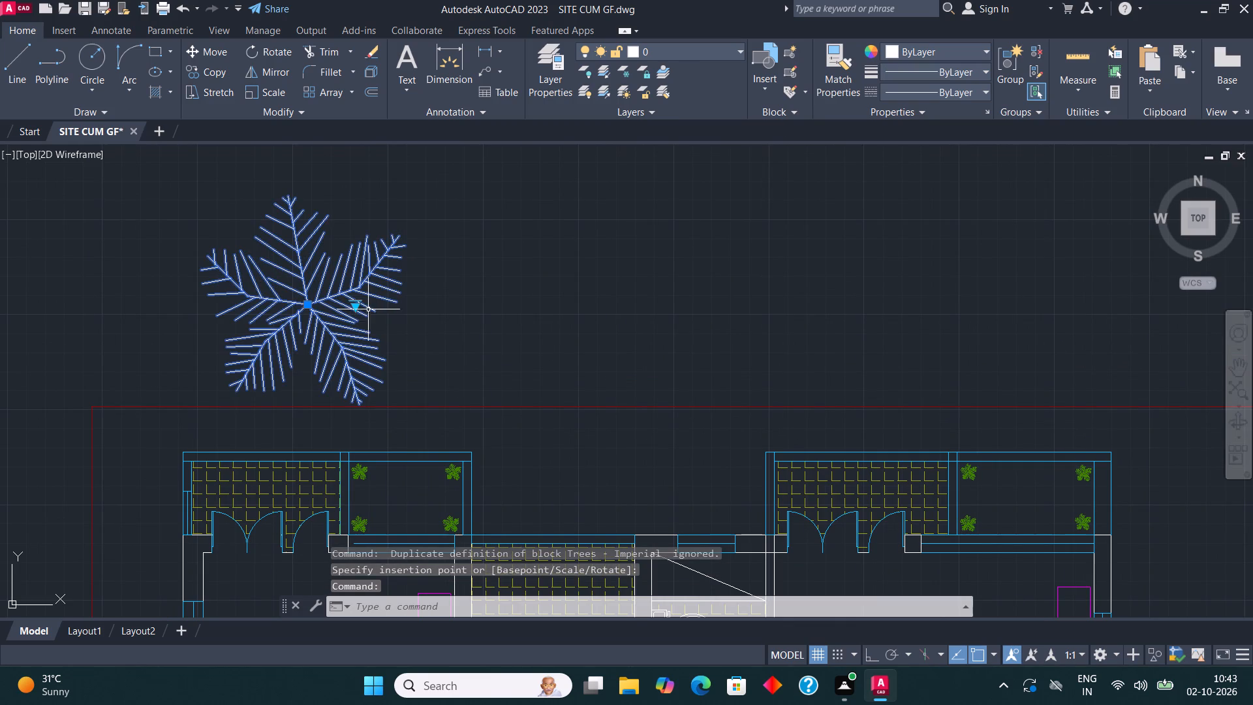
left_click(358, 306)
left_click(437, 317)
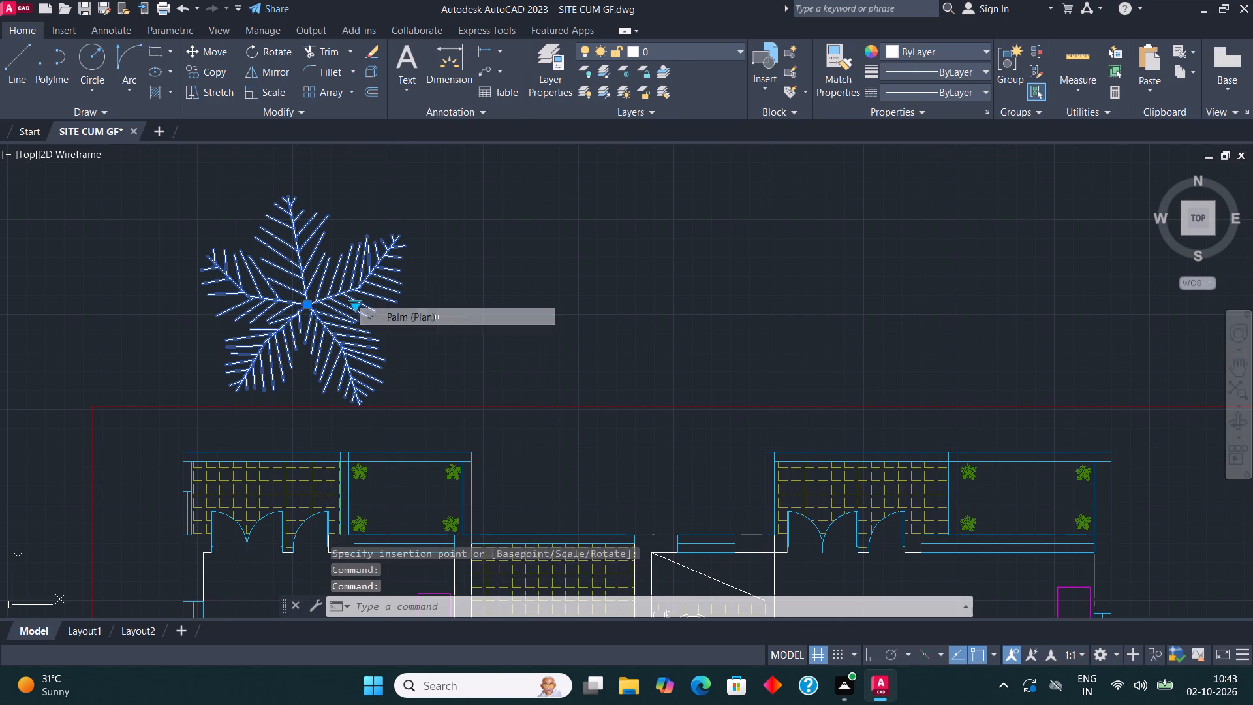
left_click(353, 305)
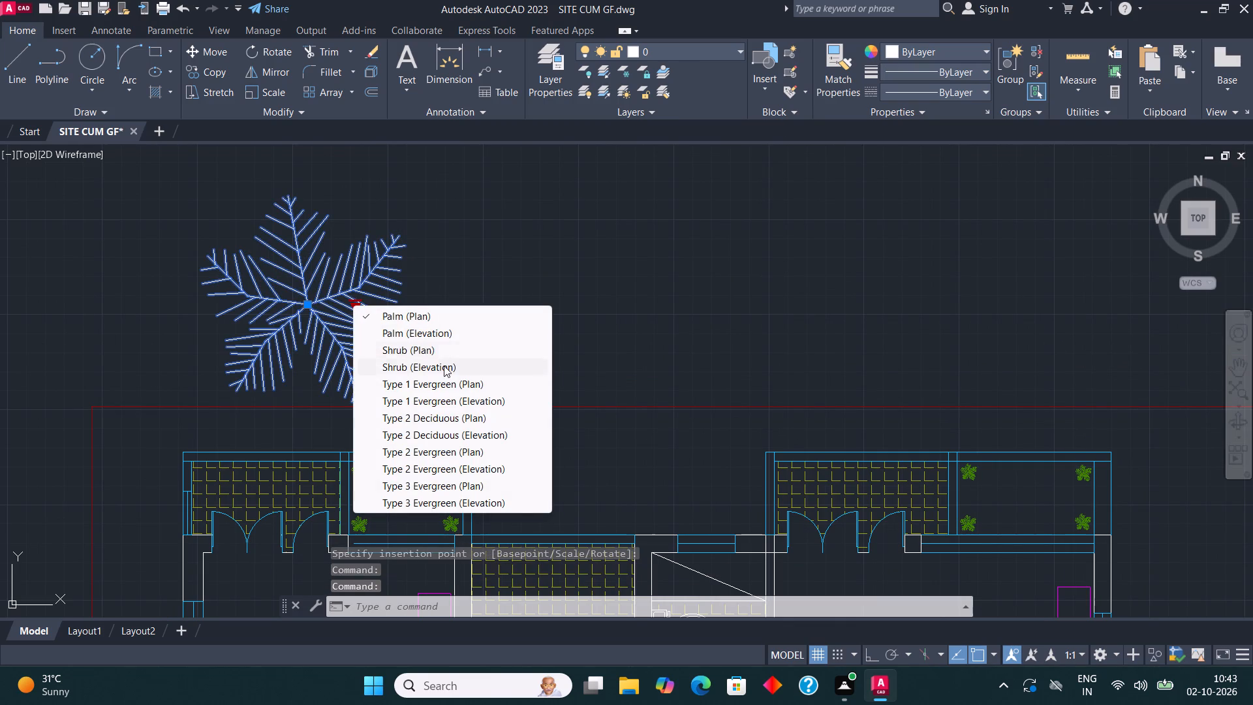
left_click(452, 381)
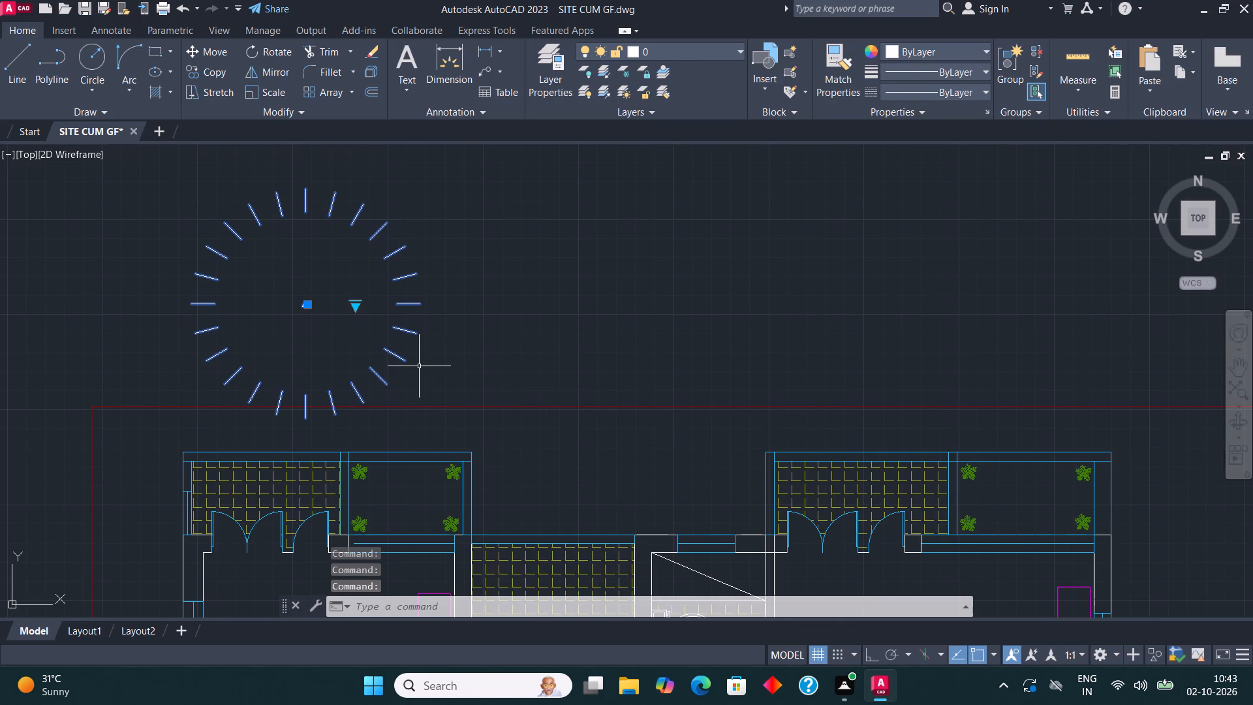
middle_click_drag(495, 316, 386, 330)
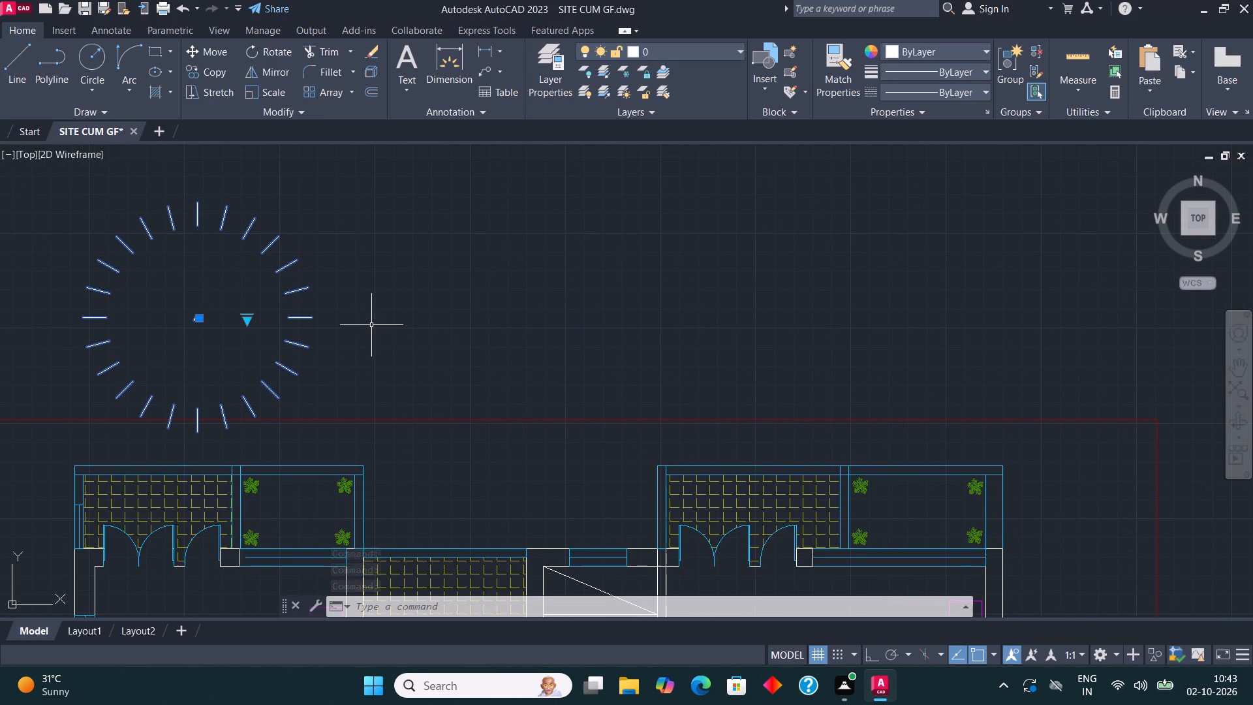
scroll(297, 337, "up", 1)
middle_click_drag(305, 341, 340, 359)
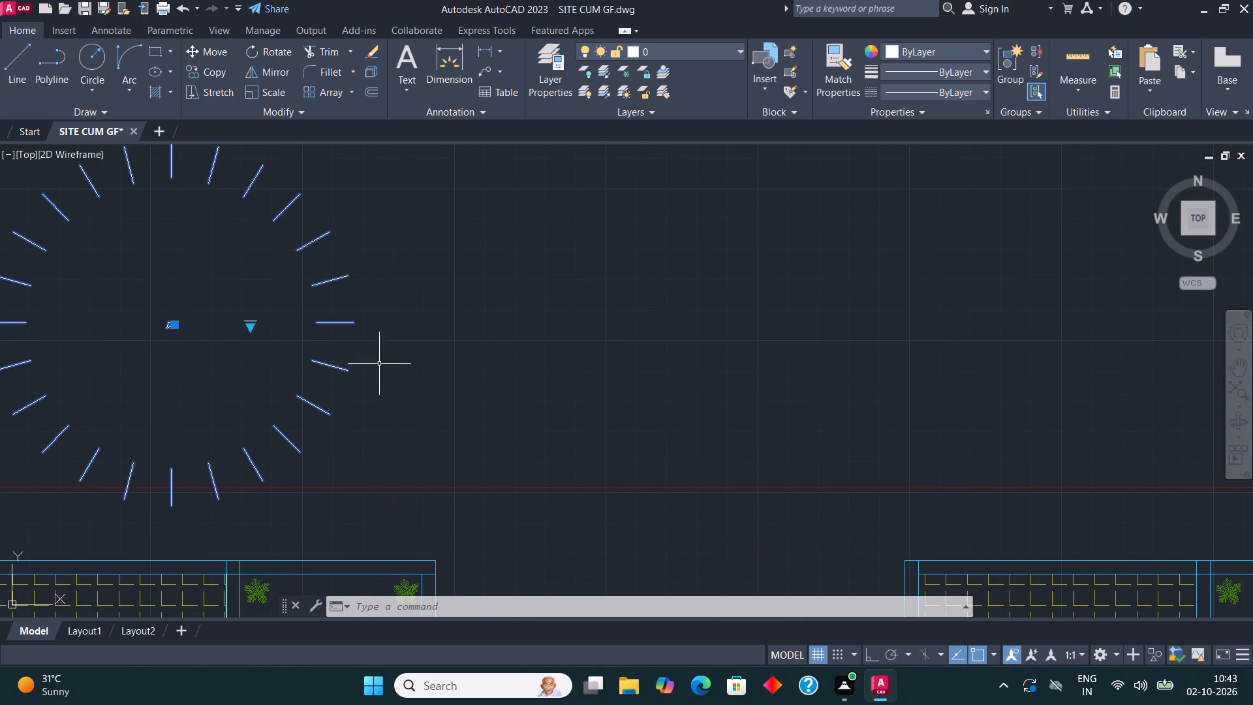
scroll(385, 373, "down", 2)
middle_click_drag(274, 322, 295, 339)
scroll(302, 348, "up", 1)
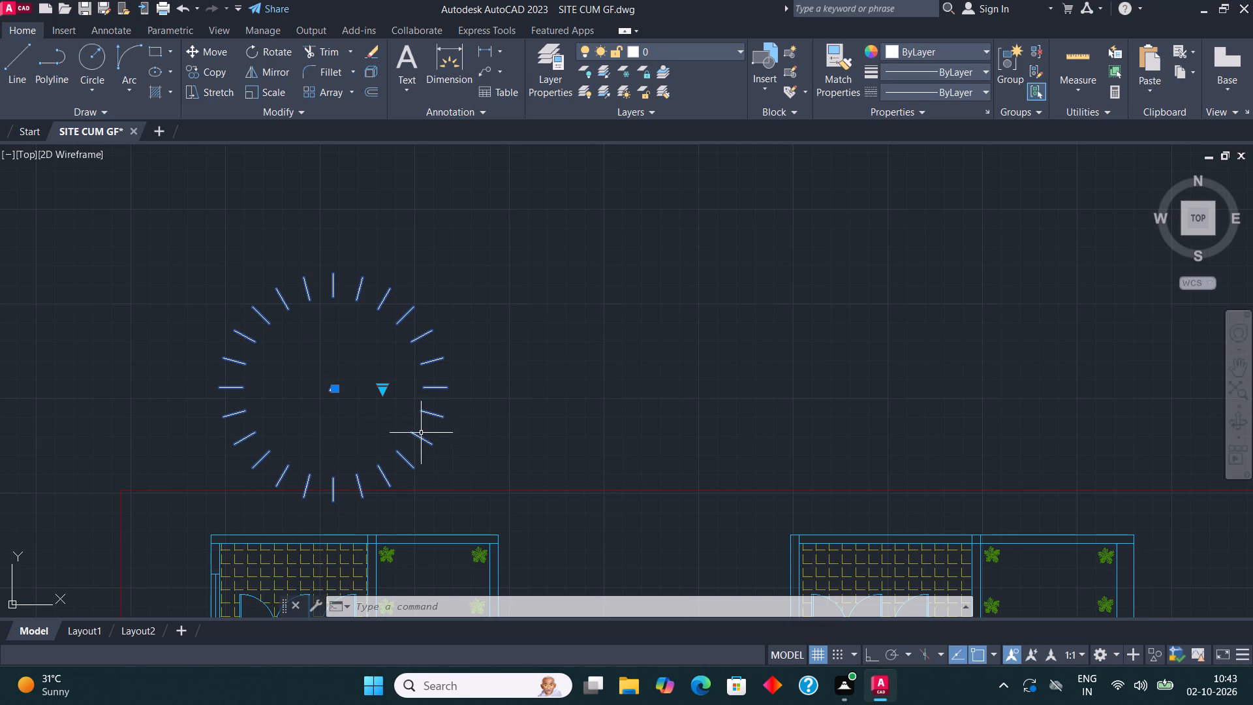
key("Escape")
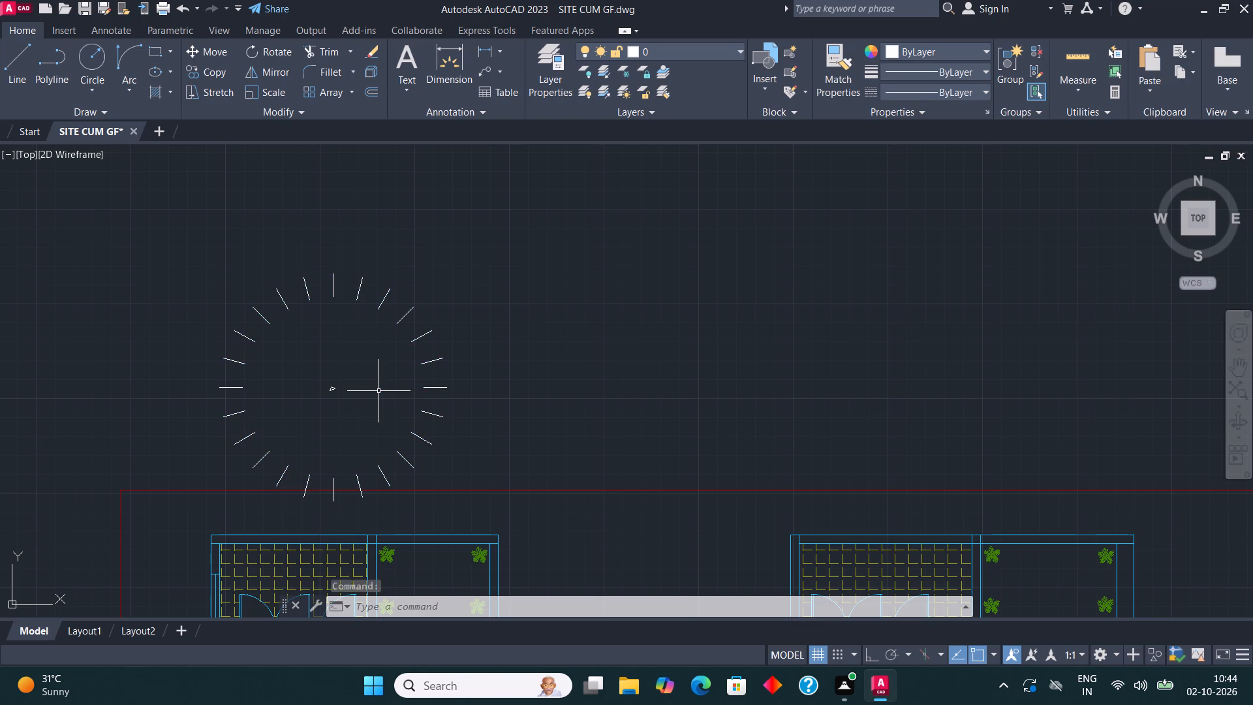
Insert a second Trees - Imperial block from the tool palette just east of the evergreen tree.
middle_click_drag(490, 401, 392, 341)
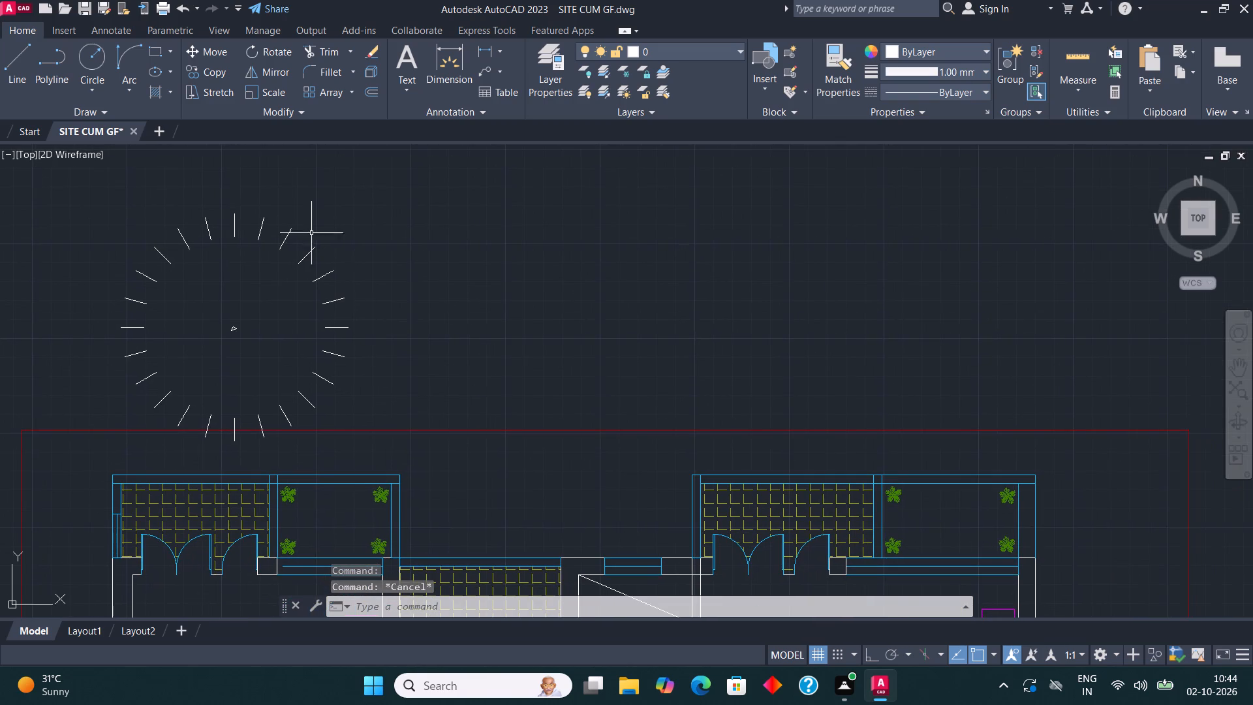
type("too")
left_click(424, 446)
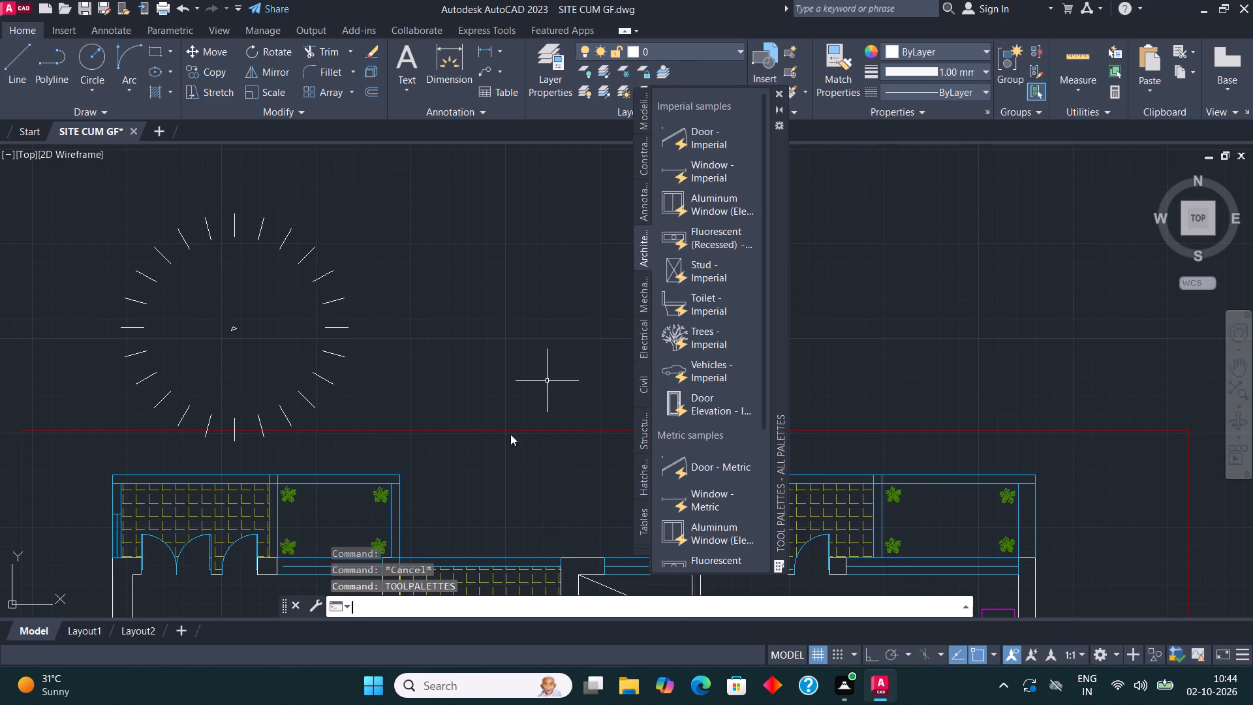
left_click(696, 332)
left_click(523, 302)
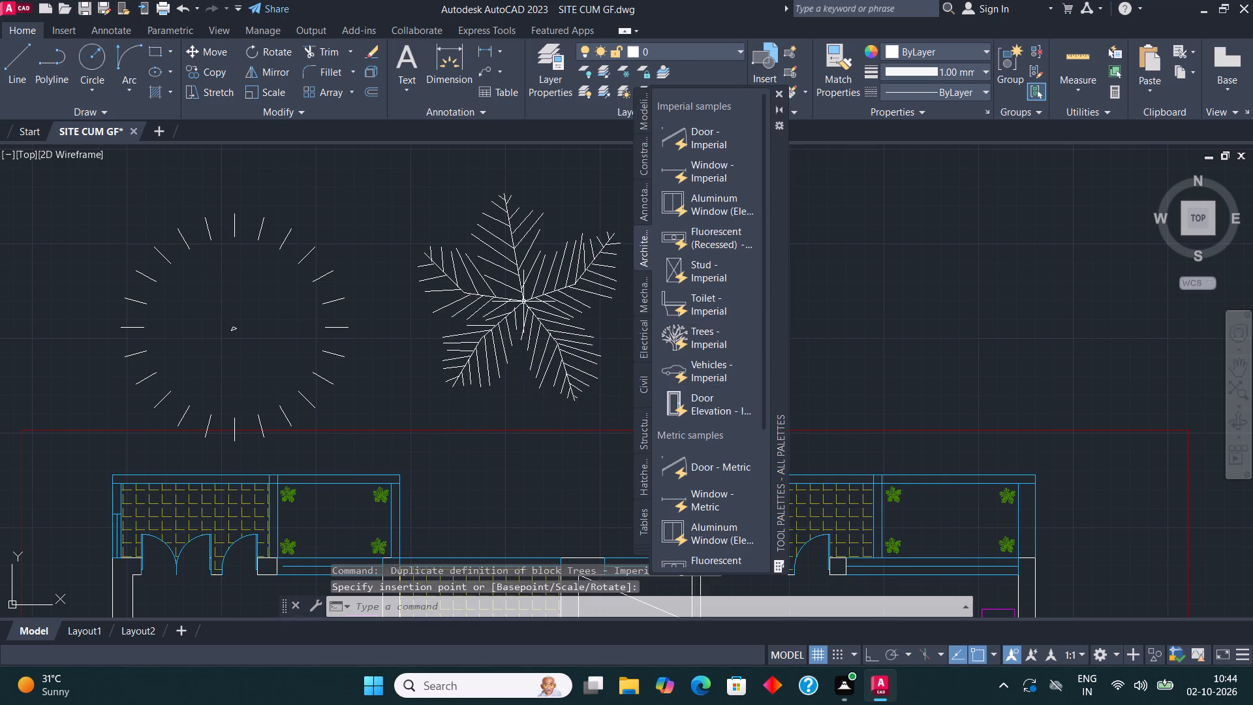
left_click(777, 96)
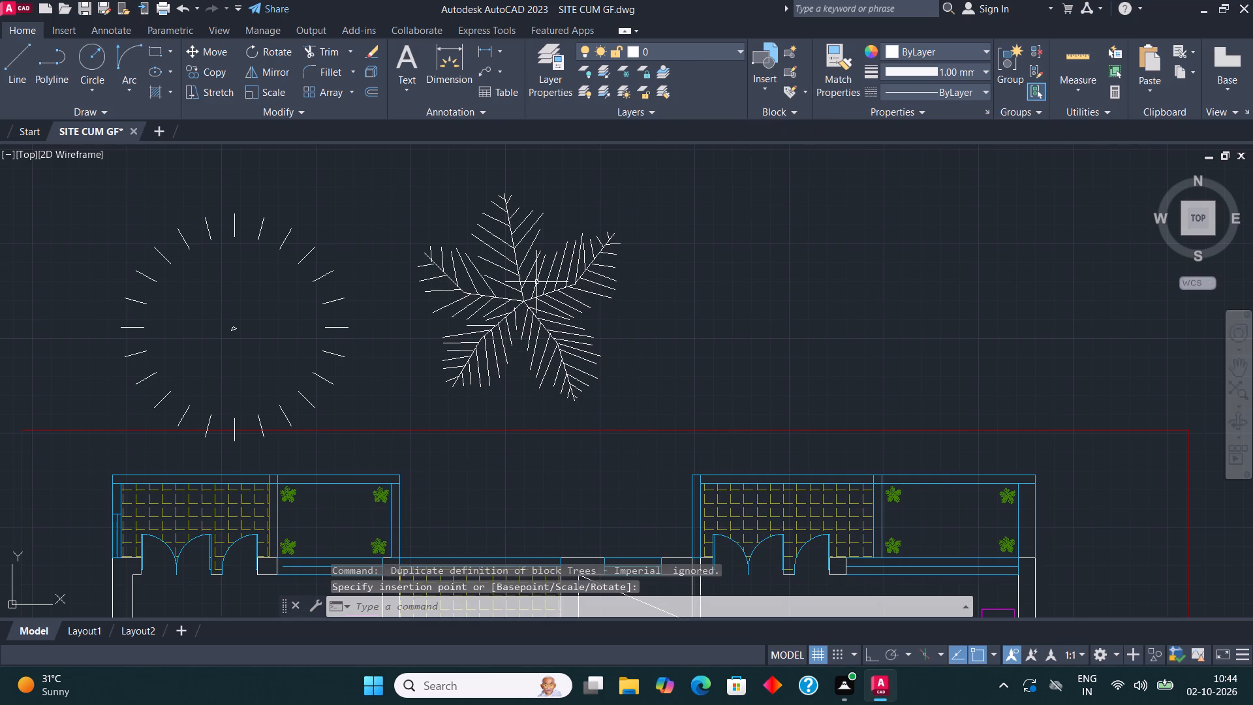
Switch the second tree block to the Type 2 Deciduous (Plan) representation.
left_click(527, 296)
left_click(486, 319)
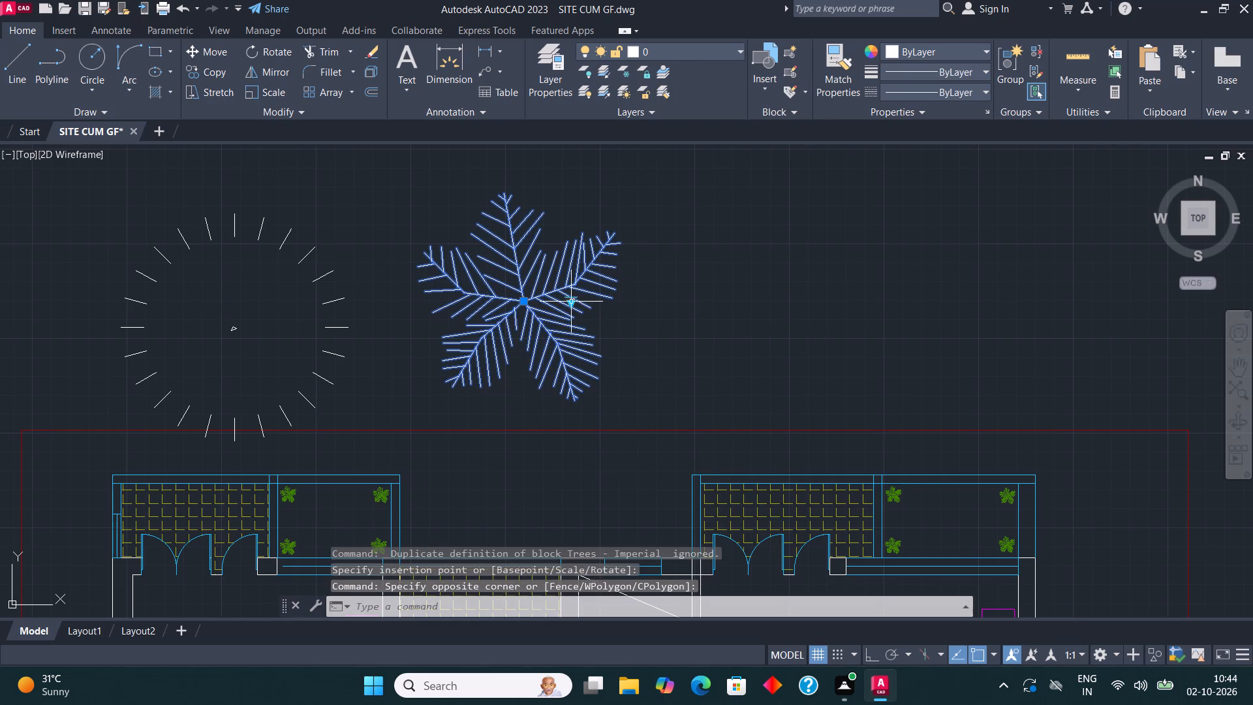
left_click(570, 298)
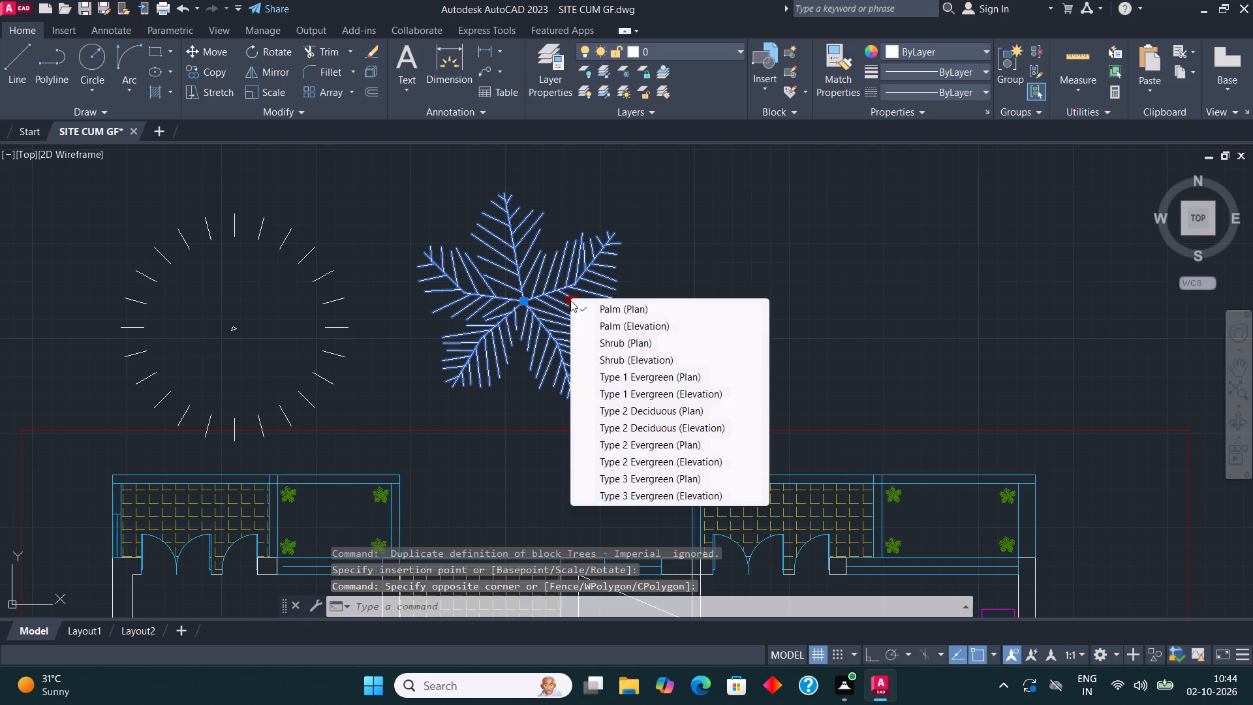
left_click(698, 381)
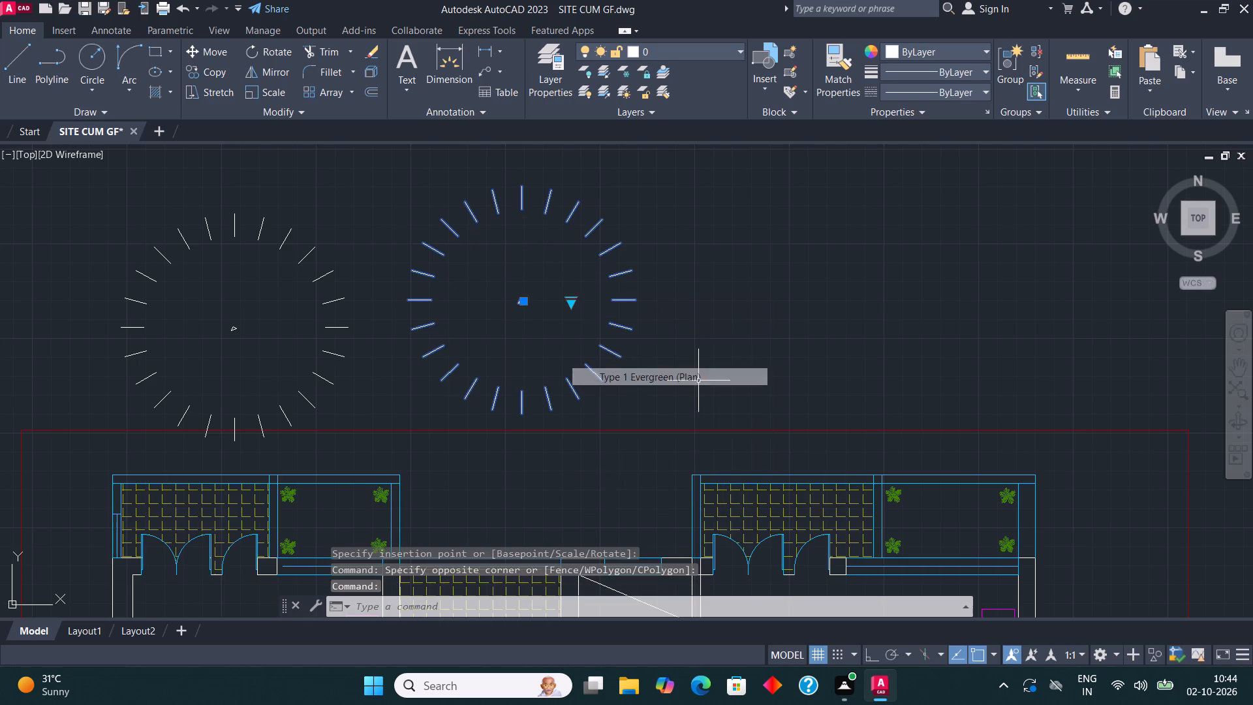
left_click(573, 304)
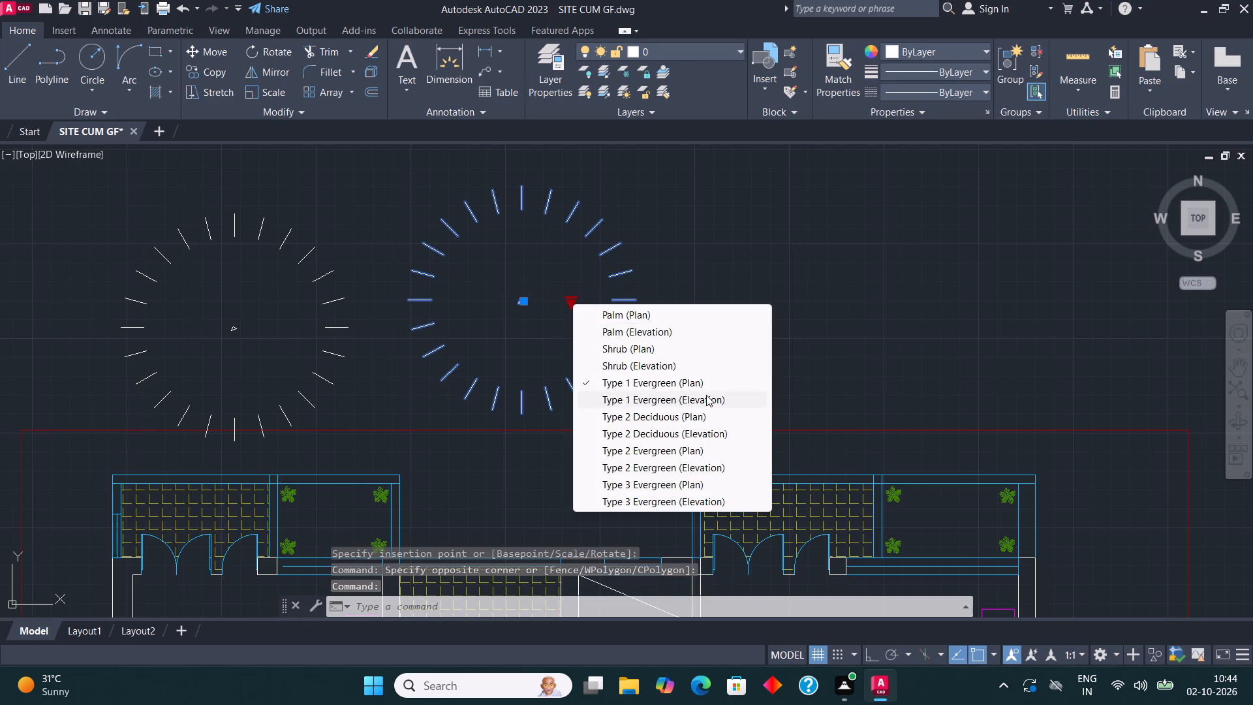
left_click(690, 416)
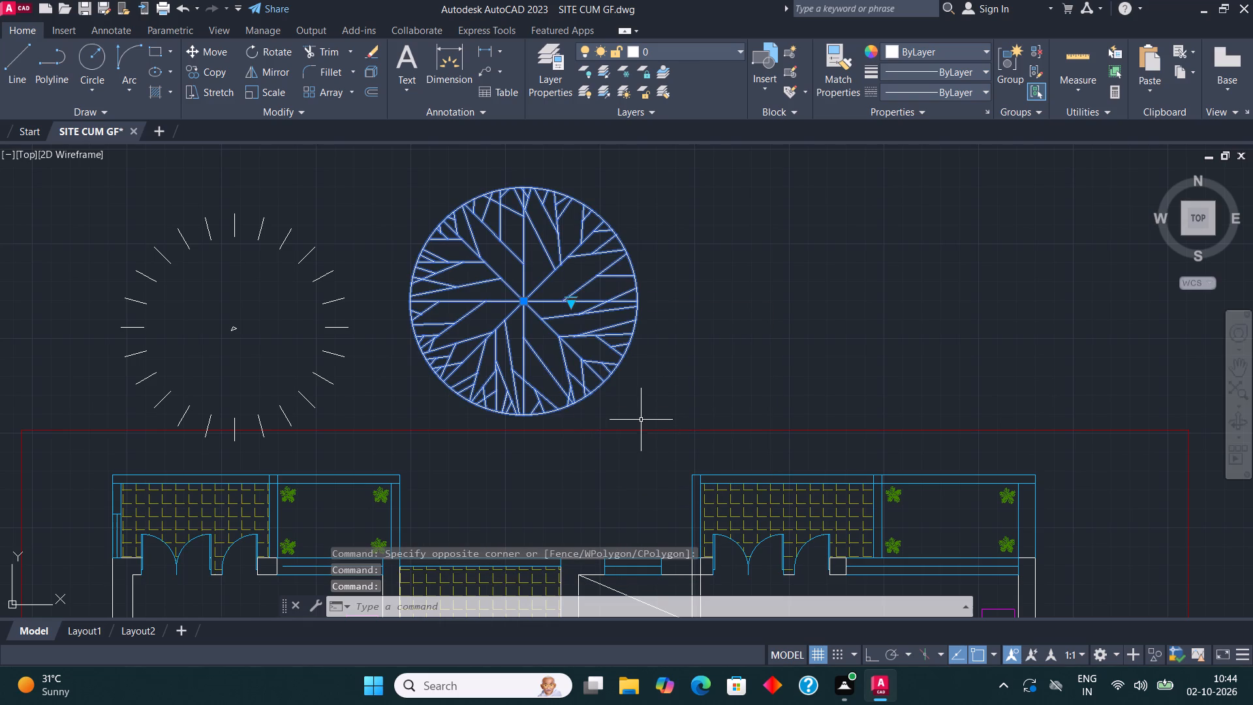
key("Escape")
Scale both new tree blocks down together by eye, from a base point between them.
left_click(676, 336)
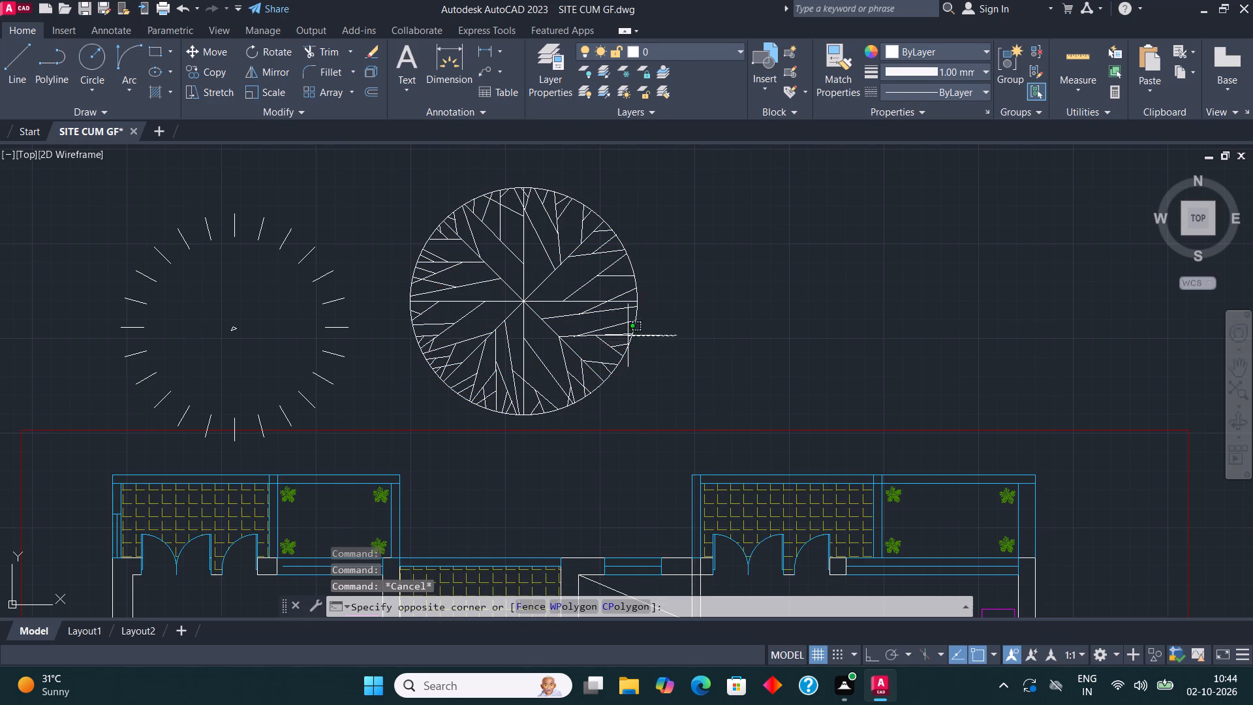
left_click(261, 230)
left_click(266, 90)
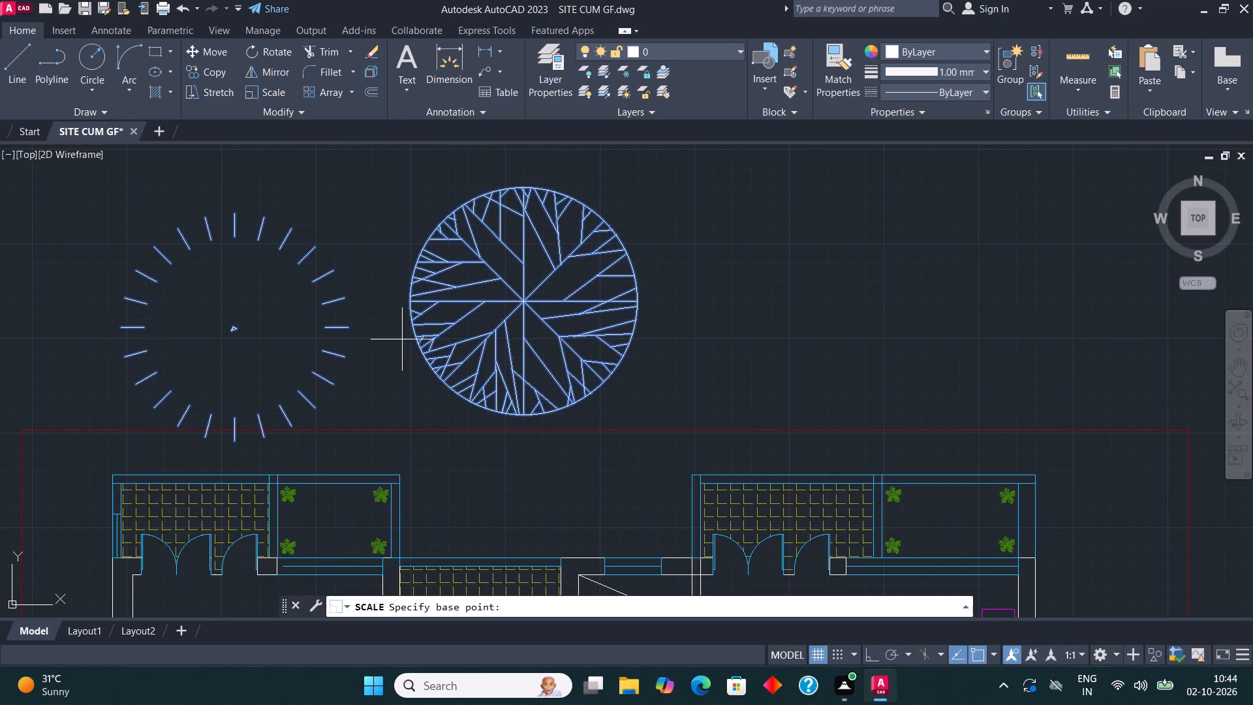
left_click(401, 343)
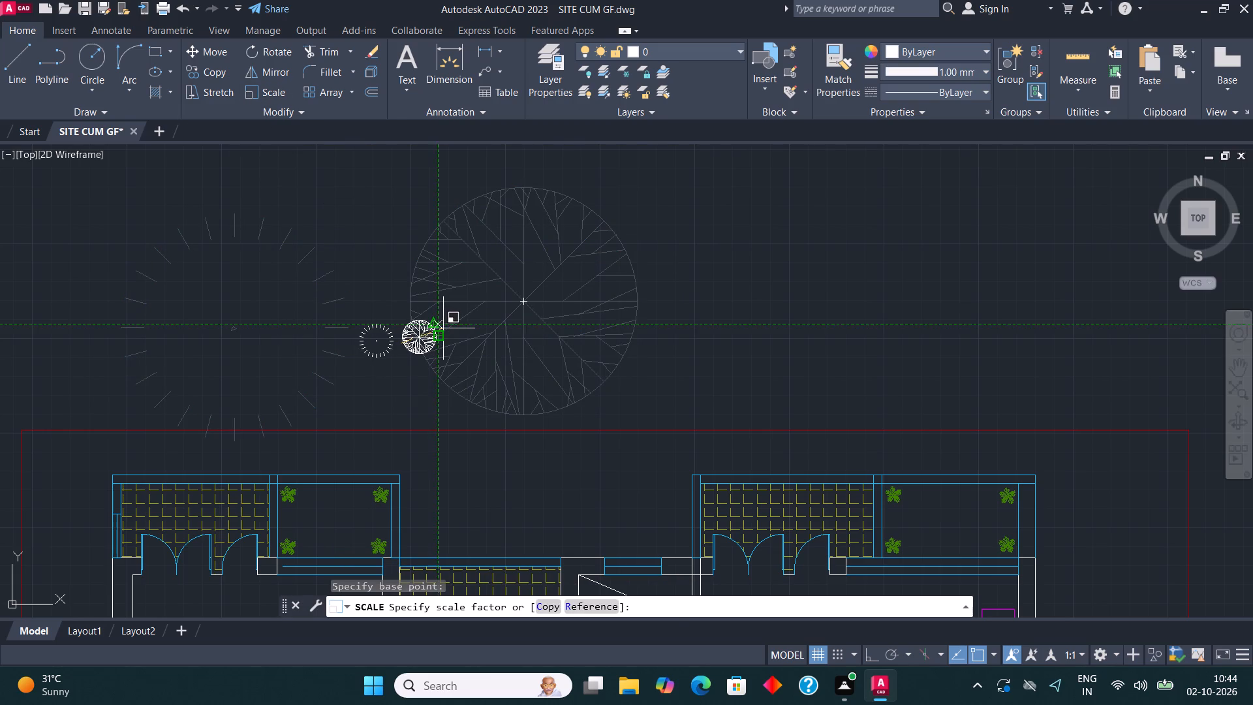
left_click(444, 328)
key("Escape")
Assign the two scaled-down tree blocks to the tree layer.
middle_click_drag(356, 382, 581, 419)
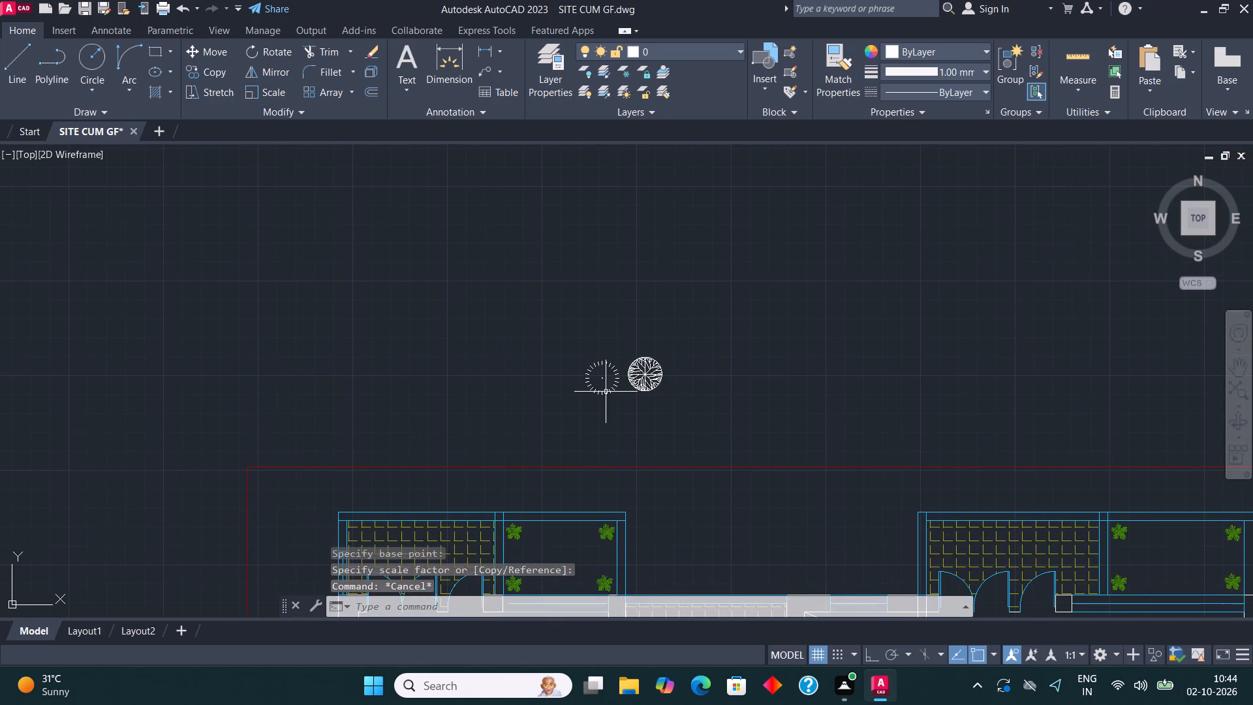
left_click(601, 389)
left_click(581, 386)
middle_click_drag(734, 383, 681, 387)
left_click_drag(622, 388, 581, 351)
left_click(561, 340)
left_click(657, 45)
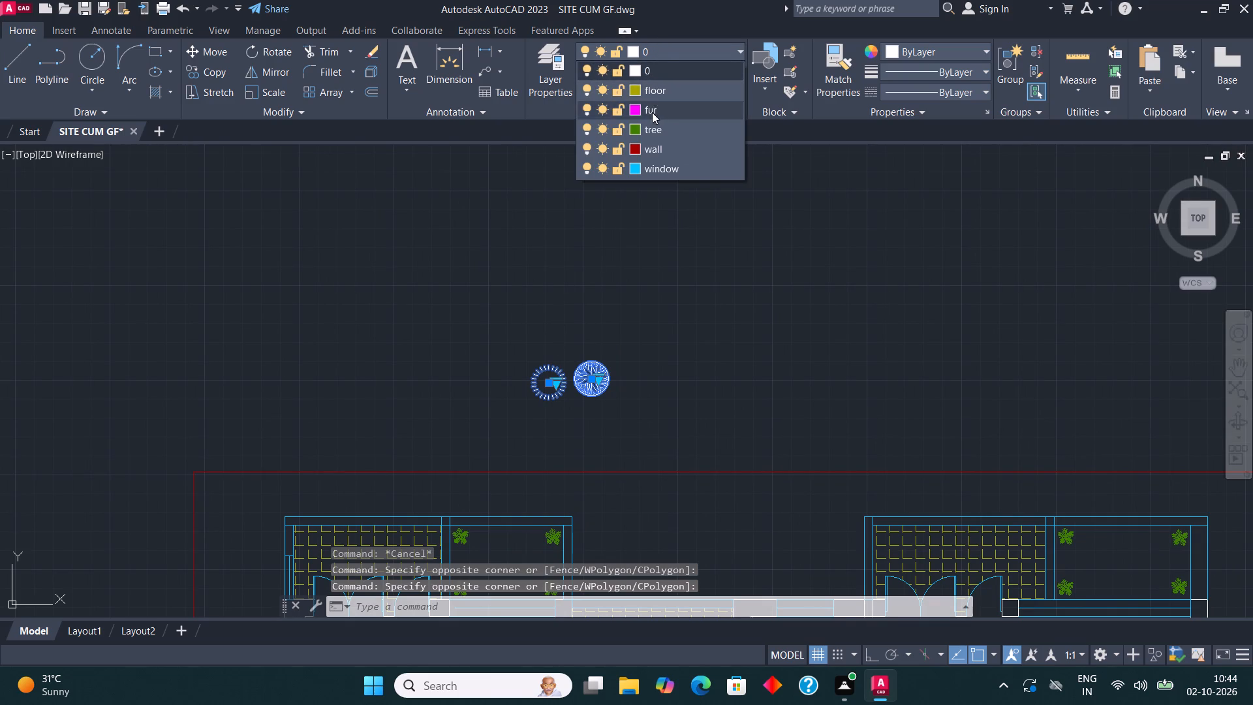
left_click(655, 132)
key("Escape")
Copy the evergreen tree to four spots along the western part of the red north site boundary.
left_click(536, 375)
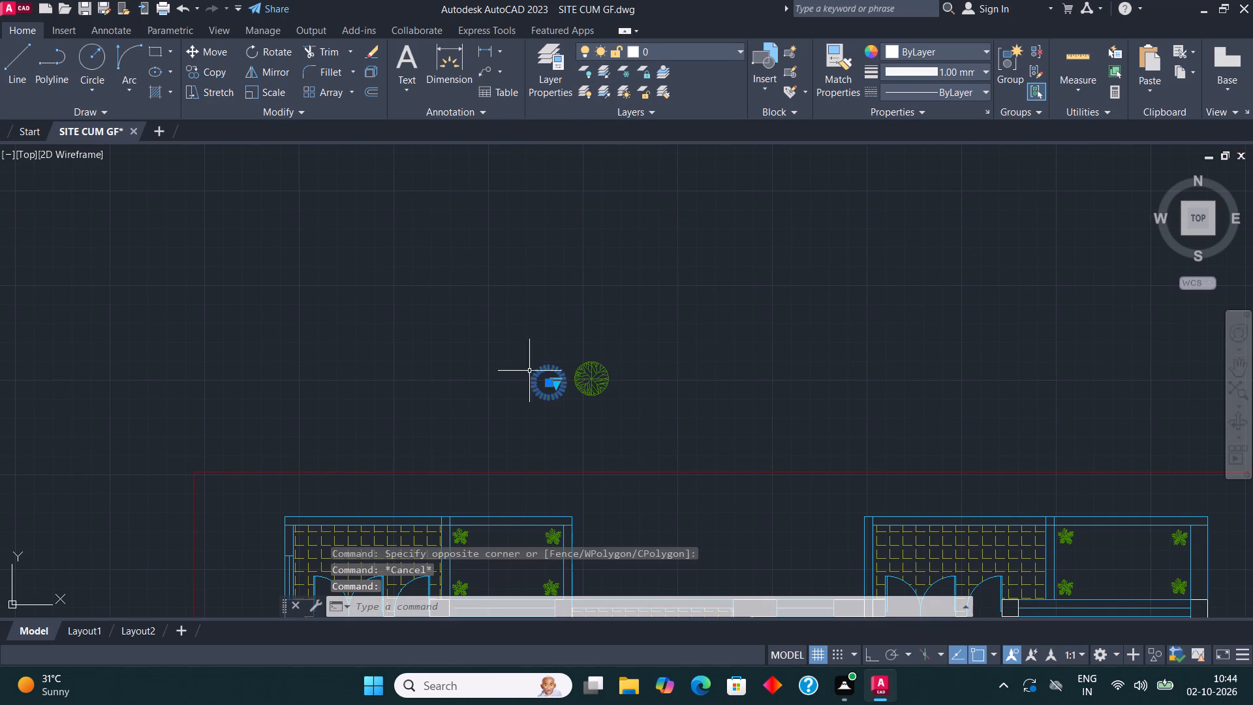
left_click(218, 75)
left_click(559, 390)
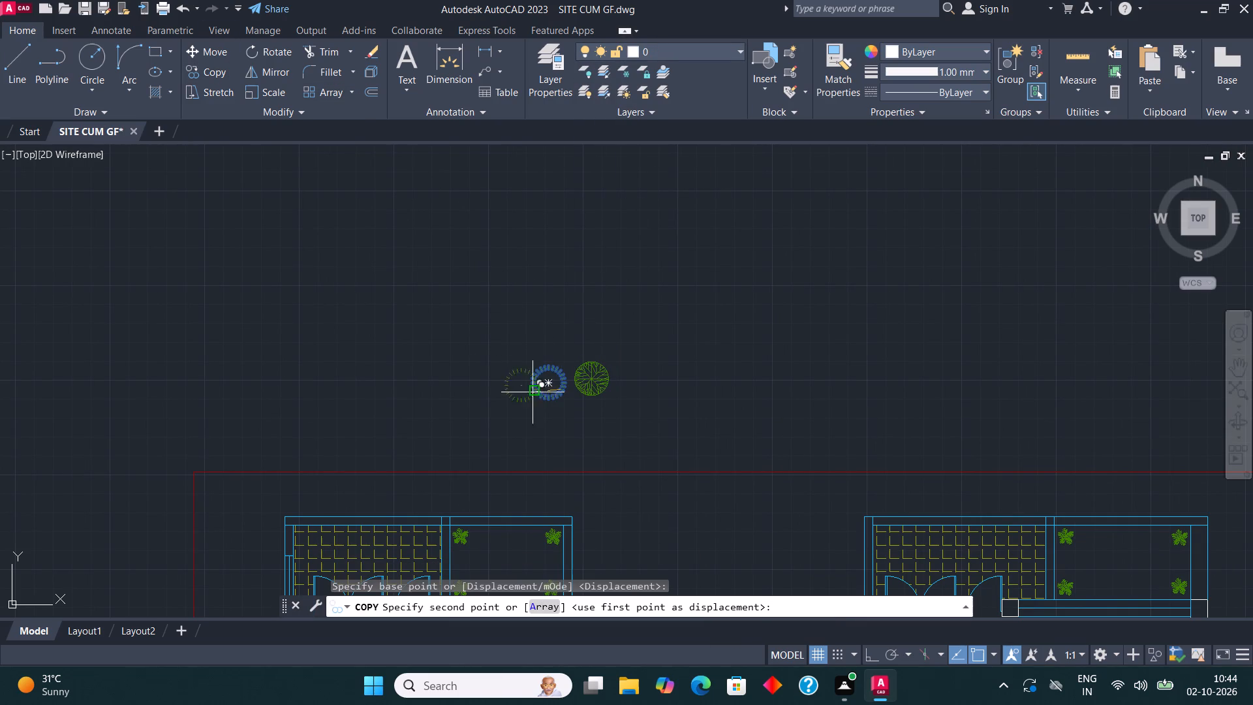
scroll(237, 481, "up", 2)
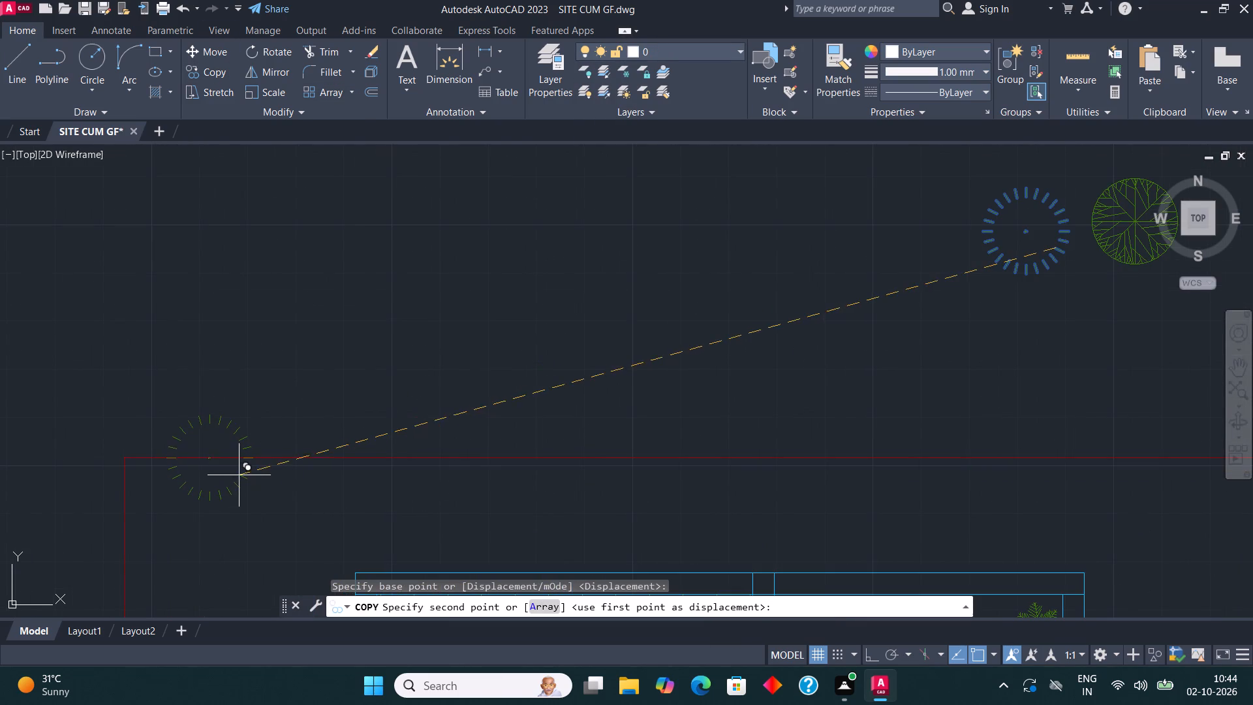
left_click(252, 471)
left_click(437, 473)
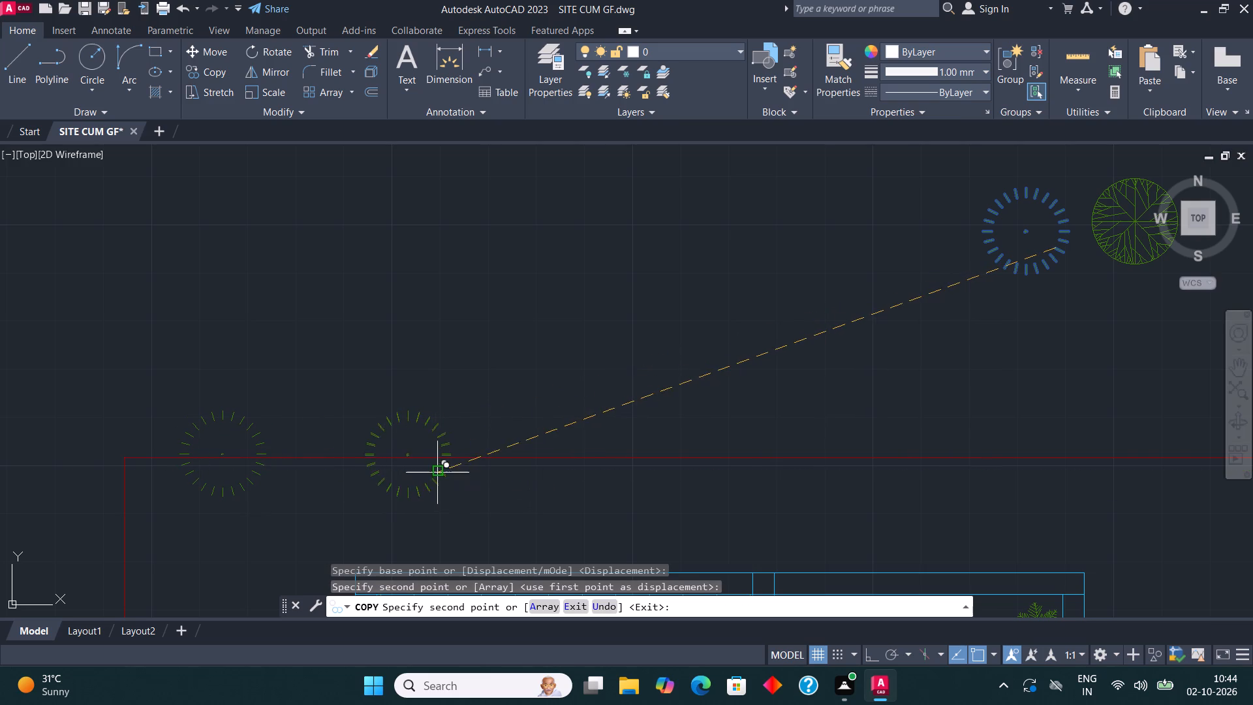
scroll(383, 424, "down", 2)
scroll(508, 478, "up", 2)
left_click(451, 392)
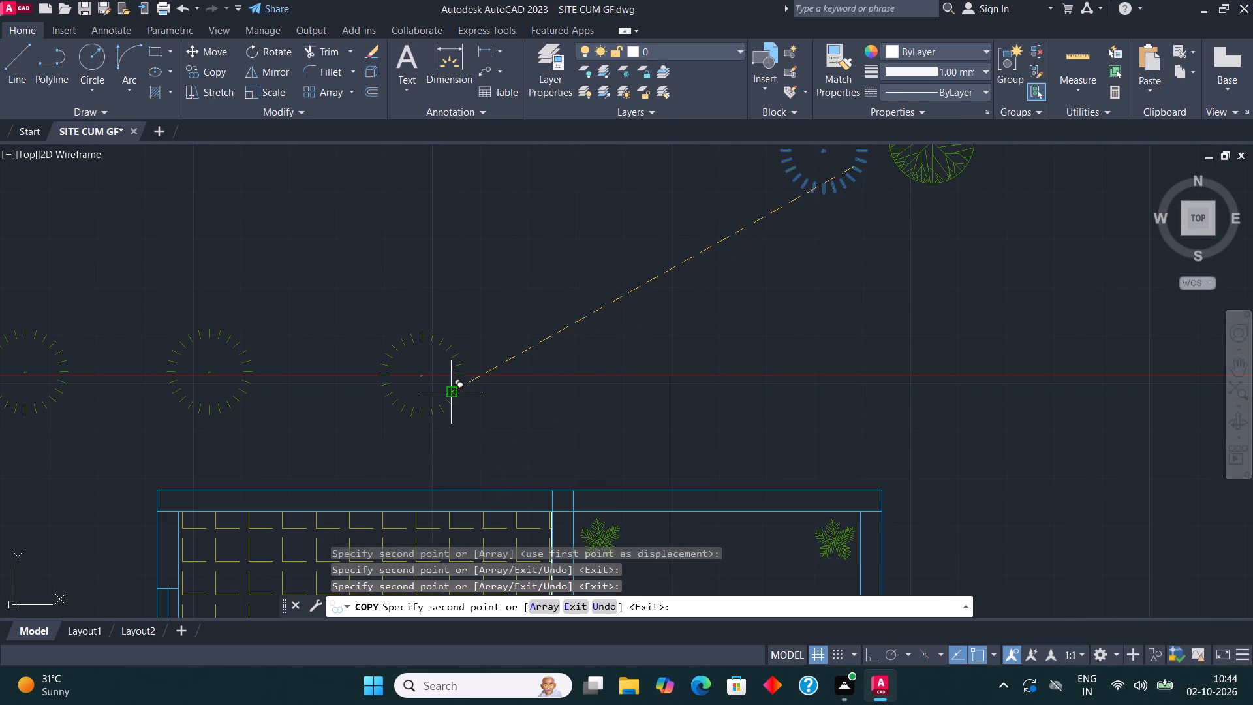
left_click(691, 391)
Place five more evergreen tree copies along the rest of the north boundary, up to its east corner.
scroll(486, 438, "down", 4)
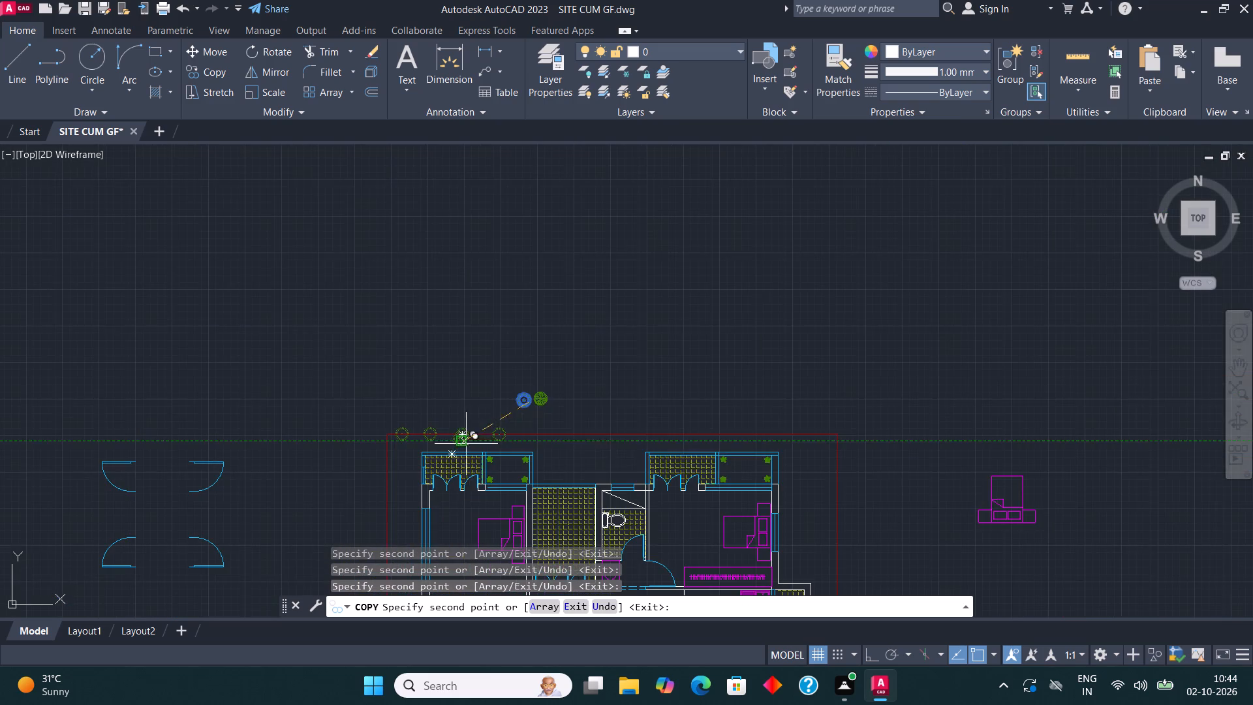
scroll(597, 448, "up", 3)
left_click(472, 411)
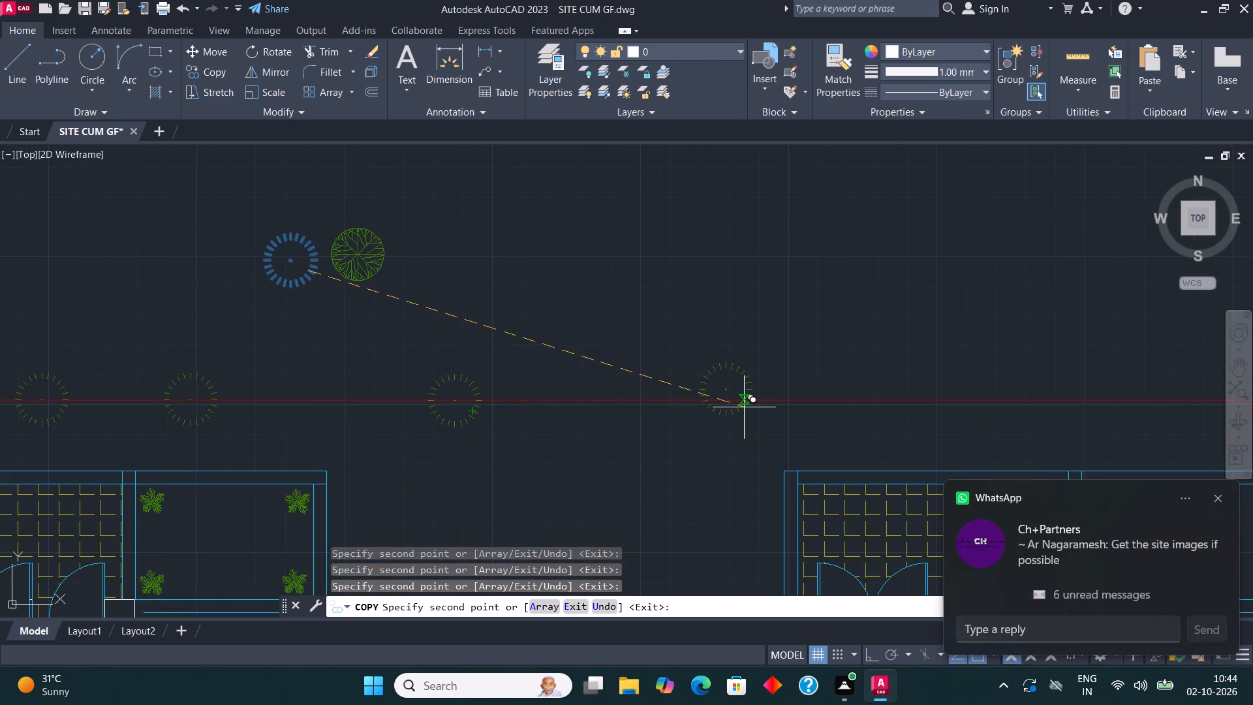
left_click(749, 413)
middle_click_drag(818, 381, 593, 383)
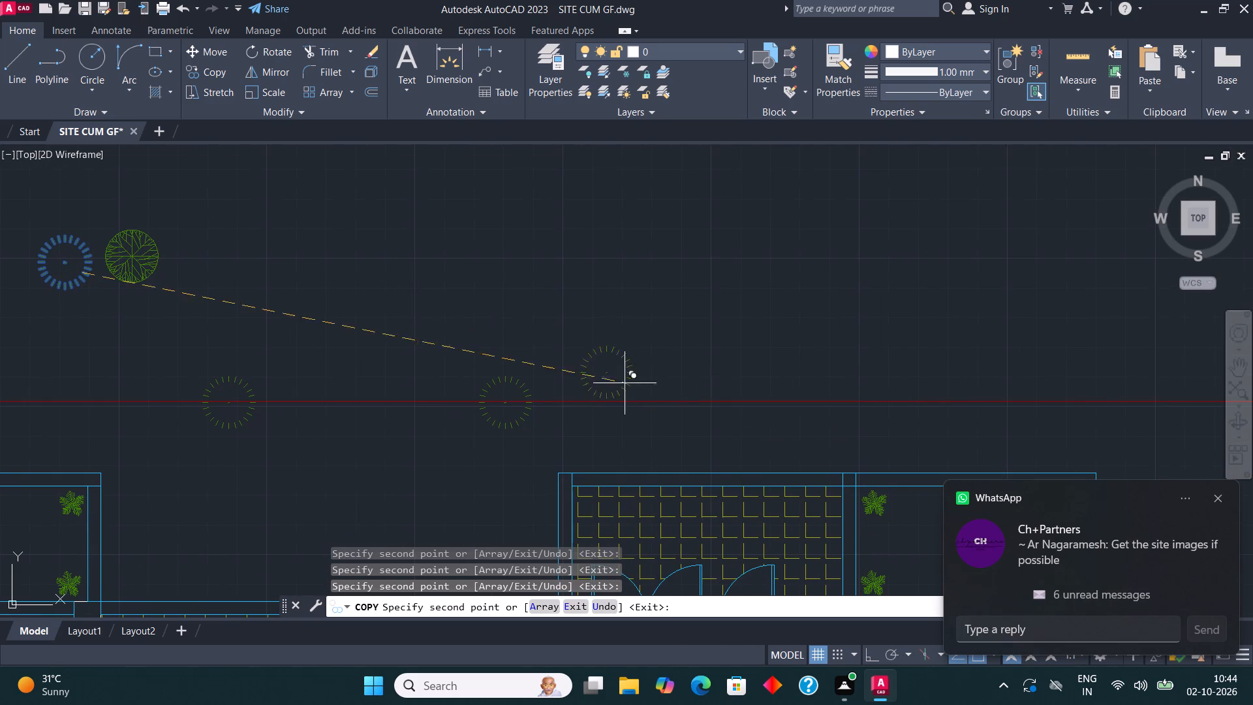
left_click(816, 409)
scroll(886, 419, "down", 2)
middle_click_drag(805, 420, 701, 423)
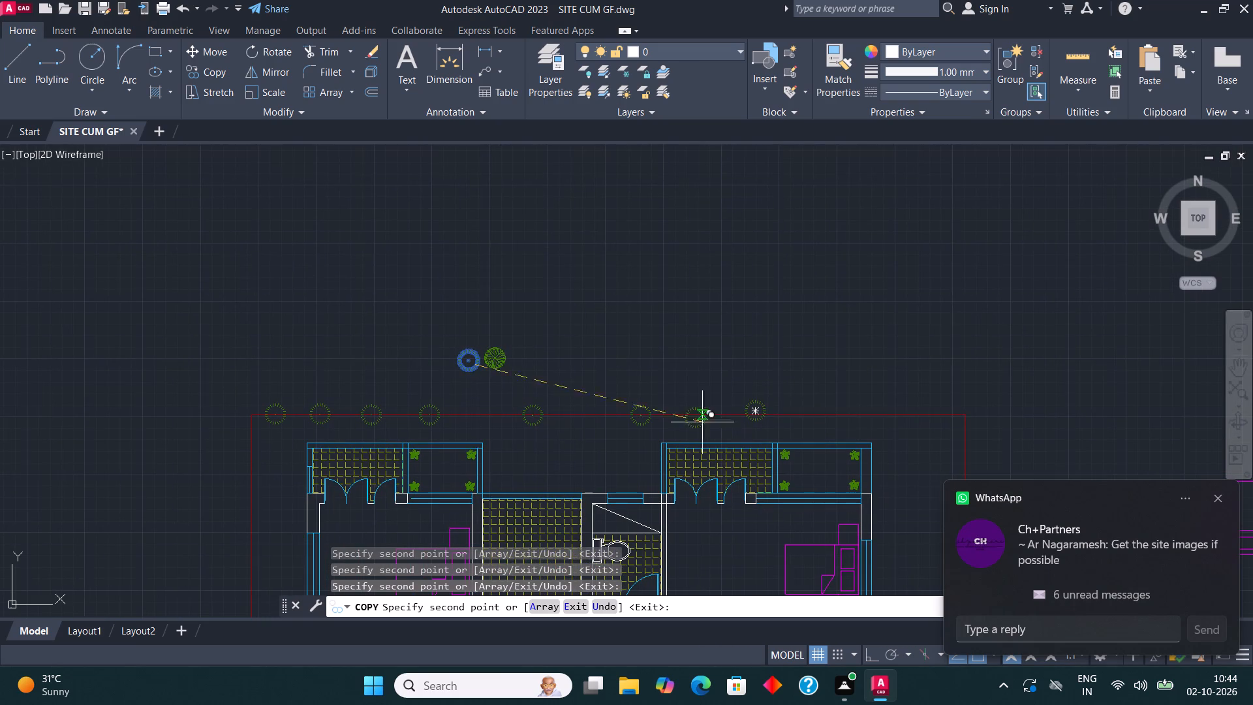
left_click(859, 418)
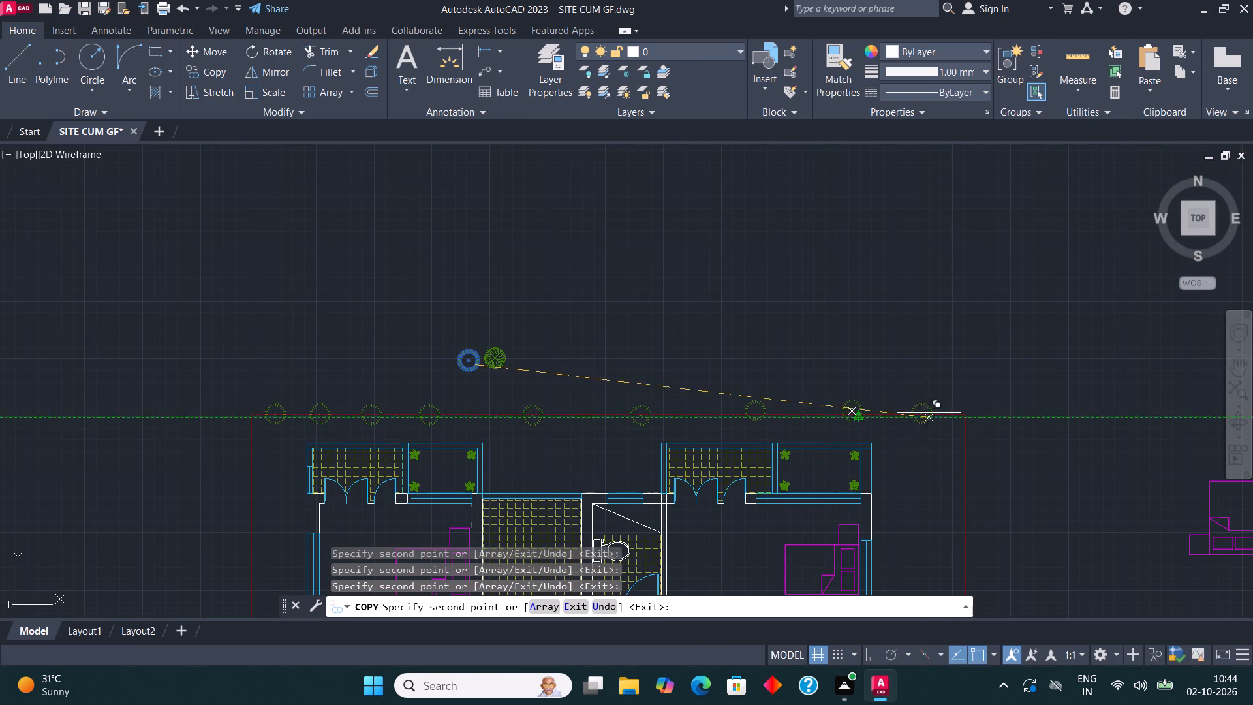
left_click(937, 412)
key("Escape")
Copy the deciduous tree to four staggered spots between the evergreens on the western part of the north boundary.
left_click(497, 356)
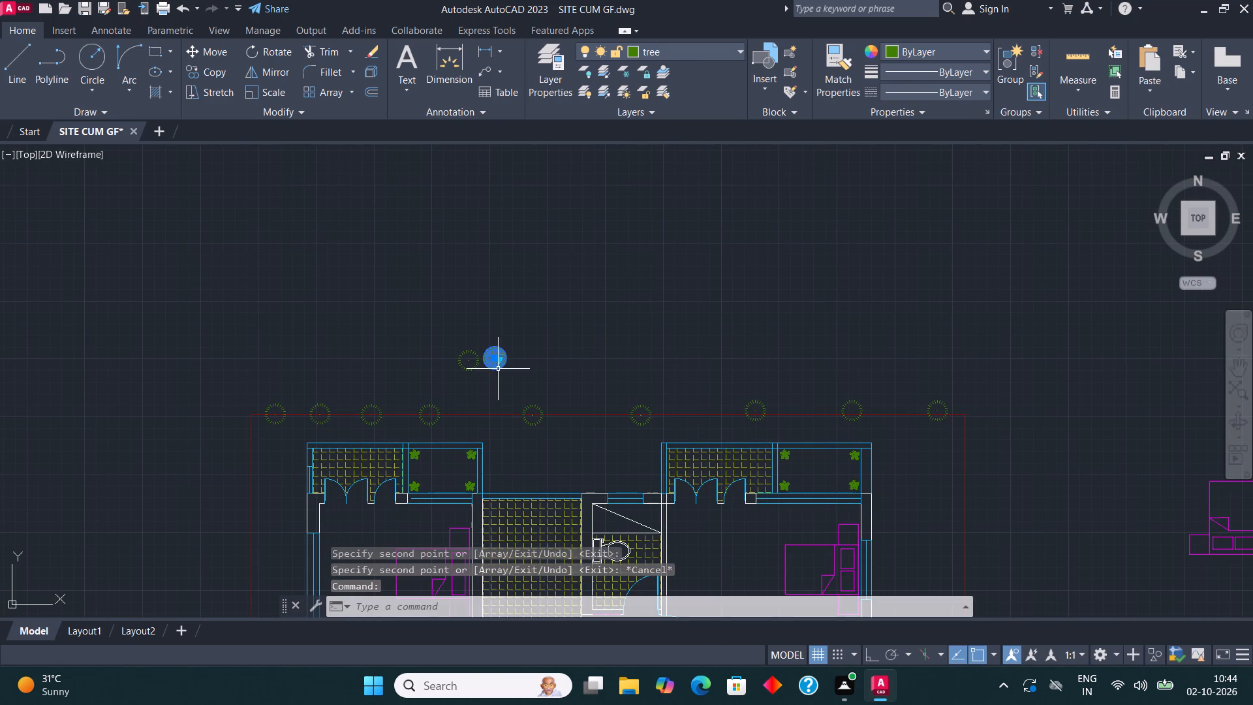
left_click(196, 75)
left_click(494, 373)
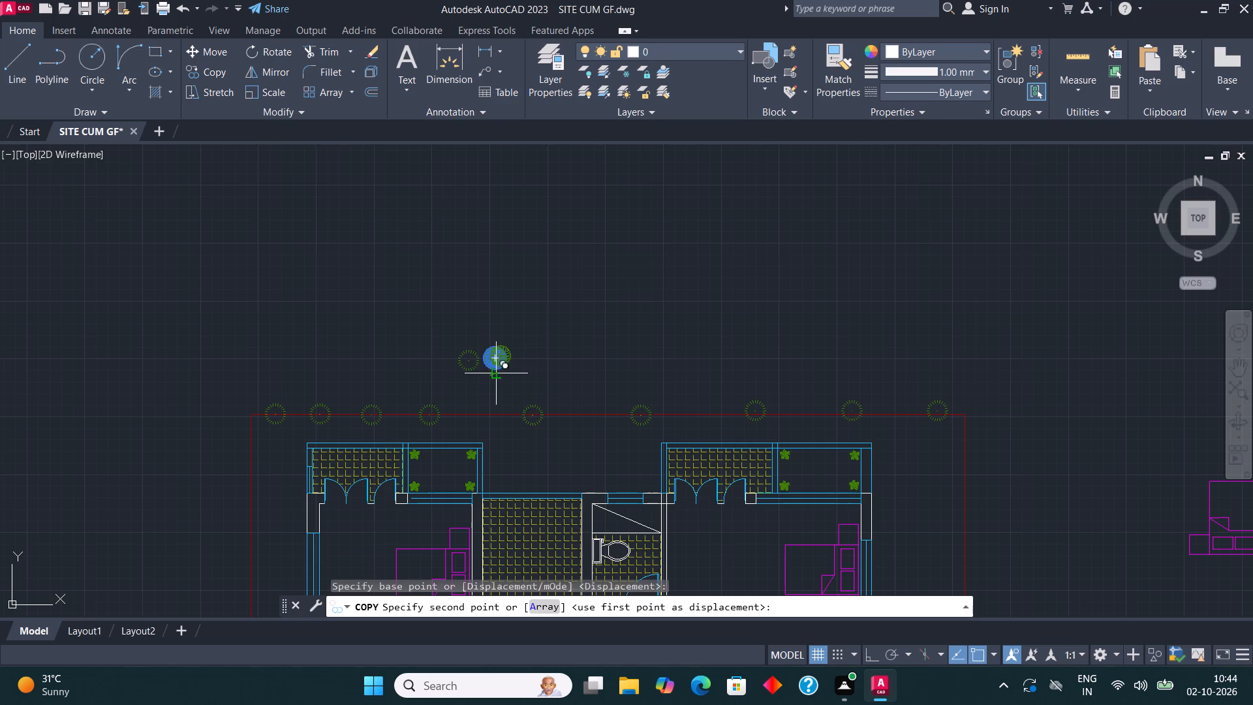
scroll(301, 424, "up", 3)
left_click(266, 420)
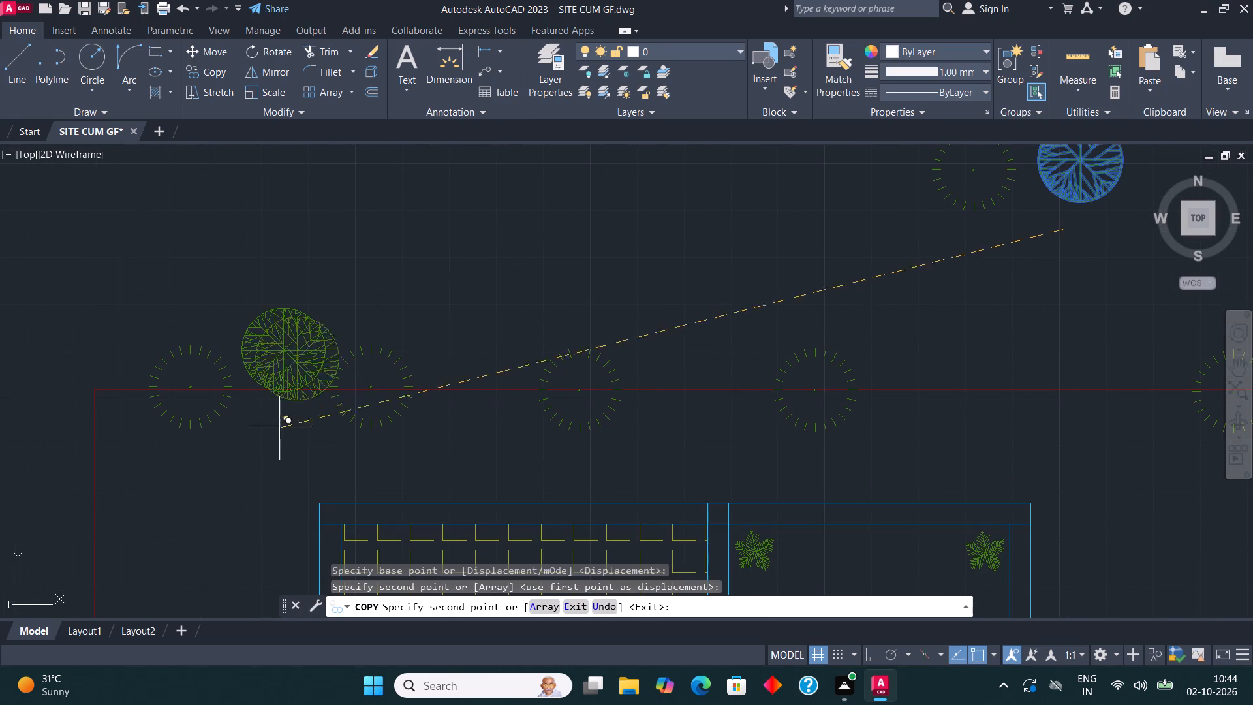
left_click(454, 485)
left_click(684, 435)
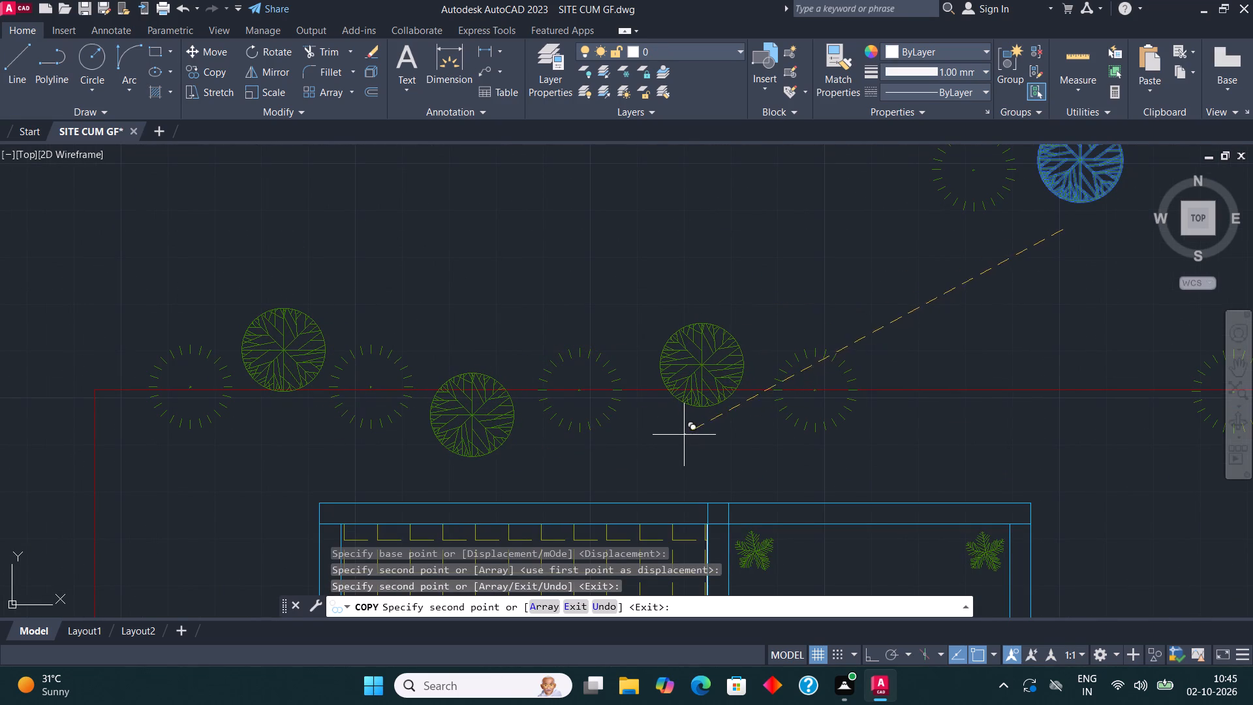
left_click(936, 465)
Place five more deciduous tree copies between the remaining evergreens toward the east end of the north boundary.
scroll(938, 447, "down", 2)
middle_click_drag(936, 441, 541, 424)
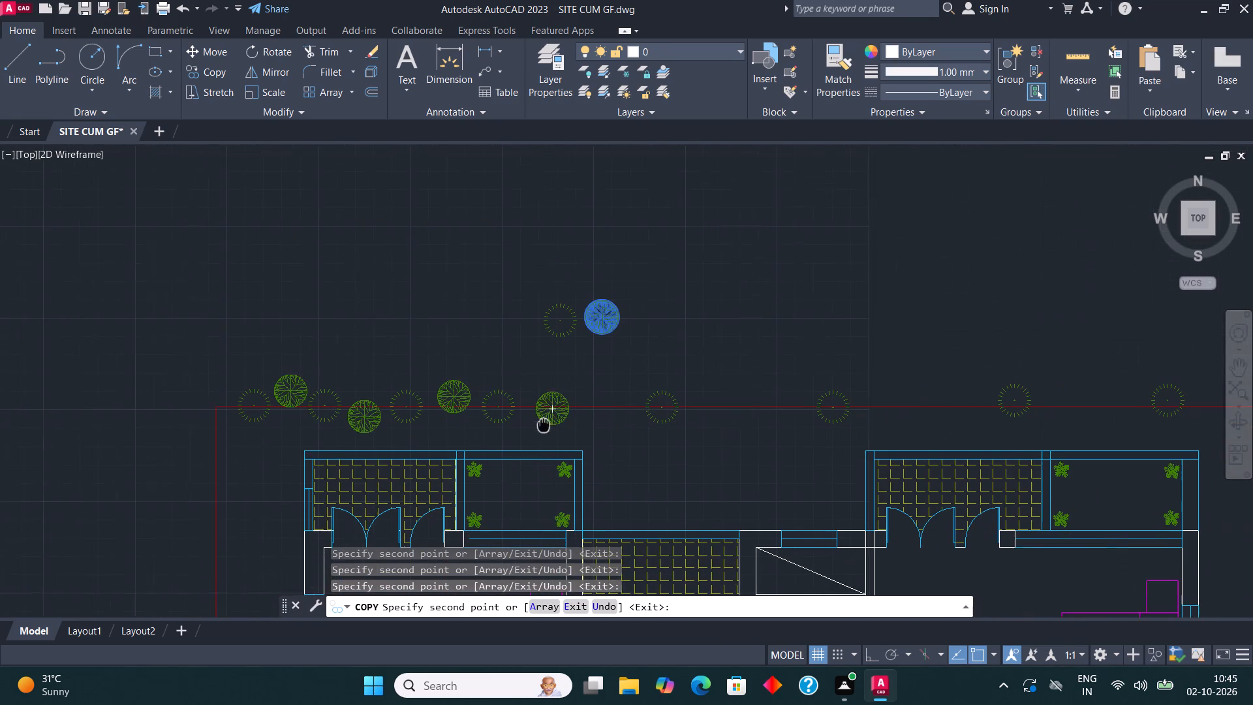
middle_click_drag(541, 424, 538, 424)
left_click(598, 424)
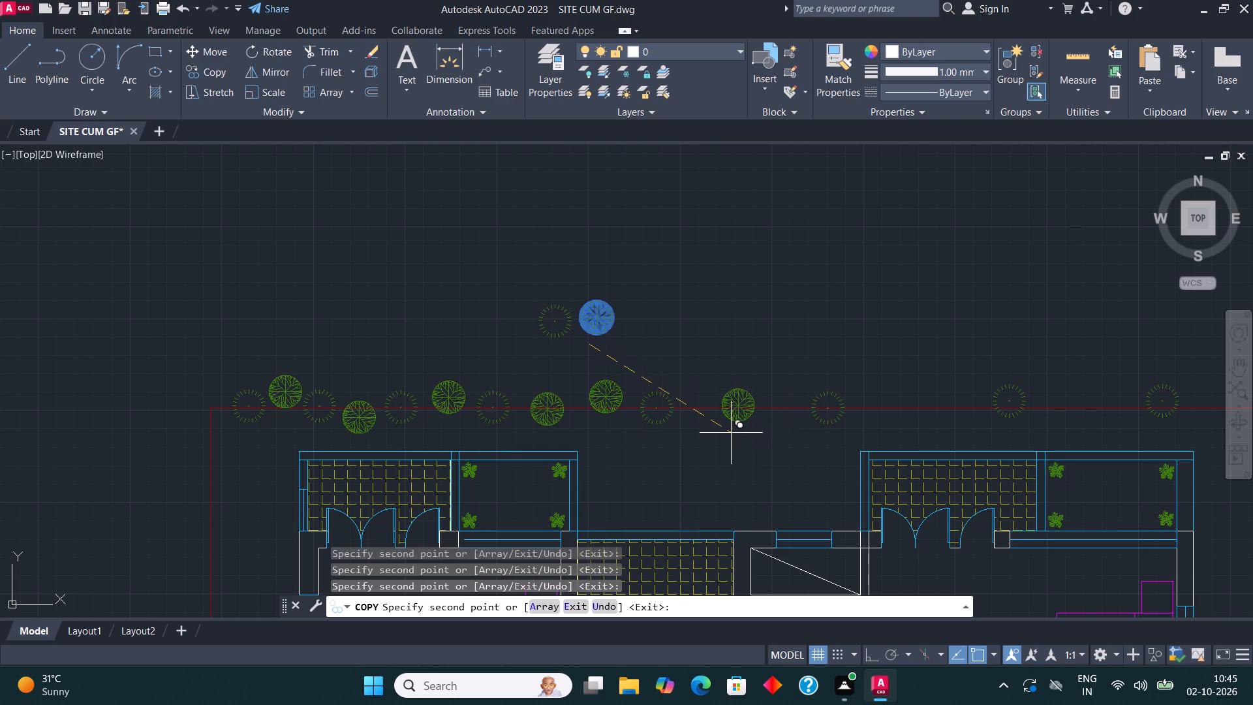
left_click(731, 432)
left_click(899, 429)
left_click(1077, 426)
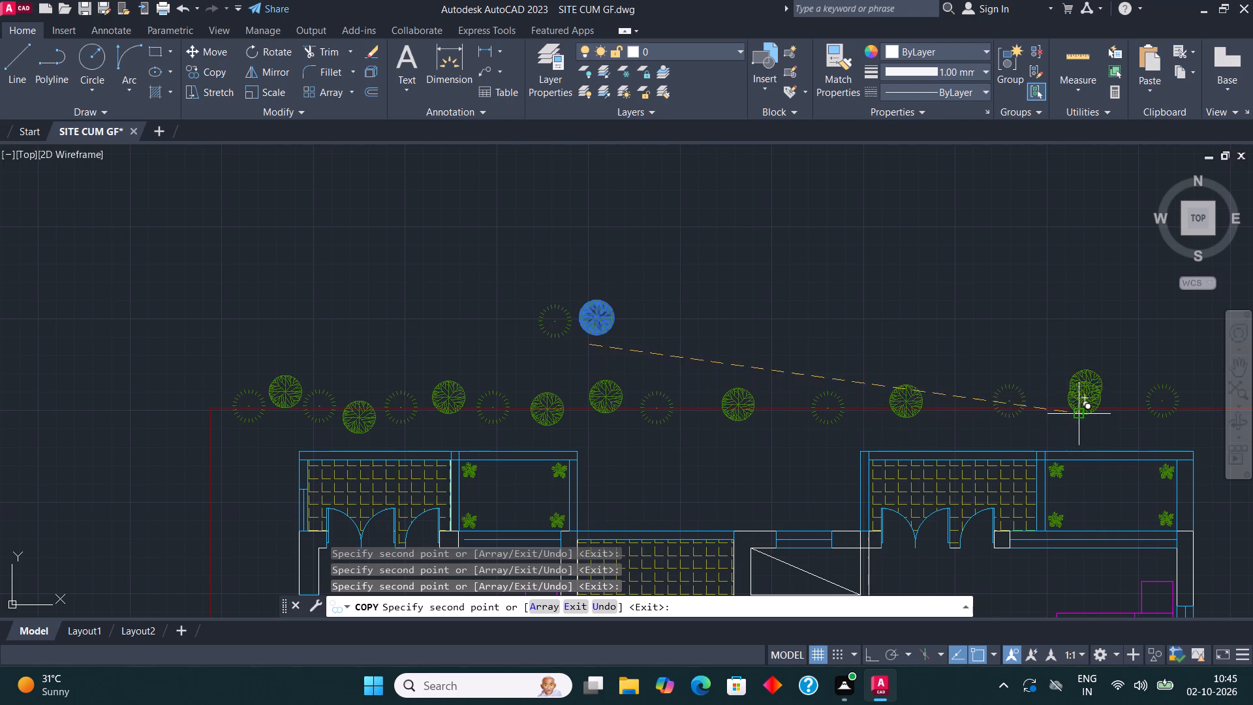
middle_click_drag(1039, 419, 709, 417)
left_click(897, 425)
Place six deciduous tree copies down the northern half of the west site boundary, starting near its north corner.
scroll(926, 403, "down", 3)
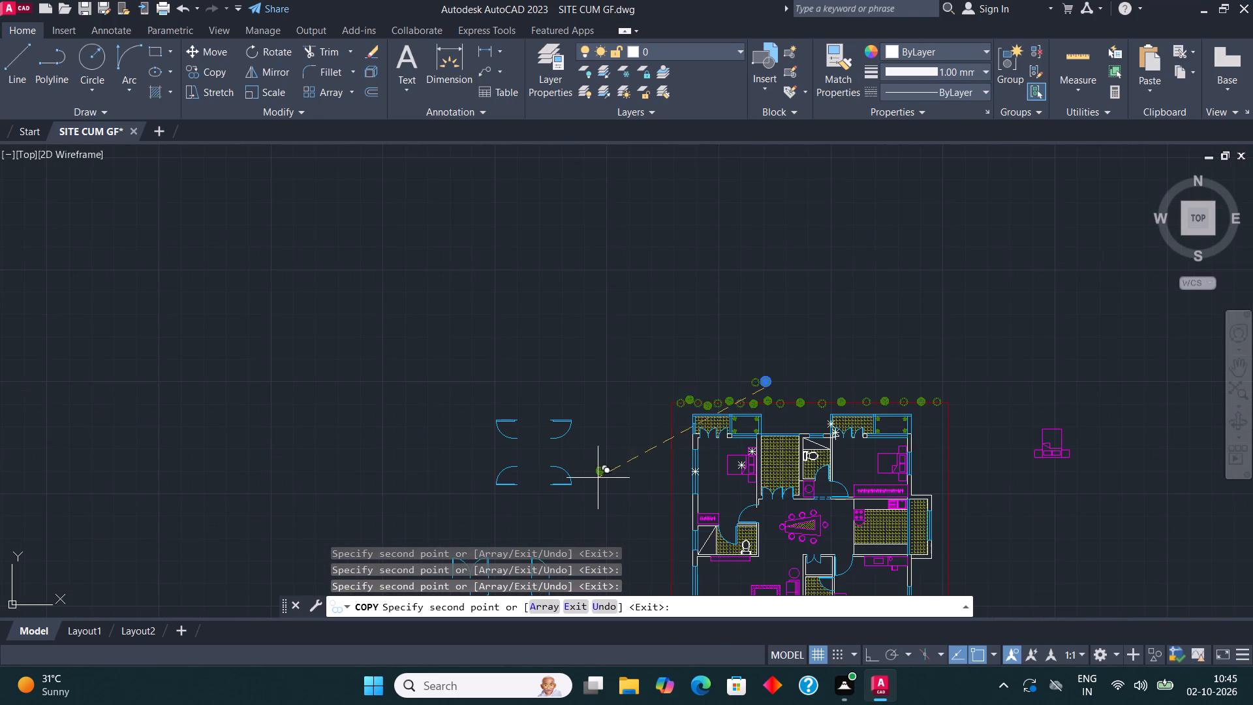
scroll(736, 452, "up", 2)
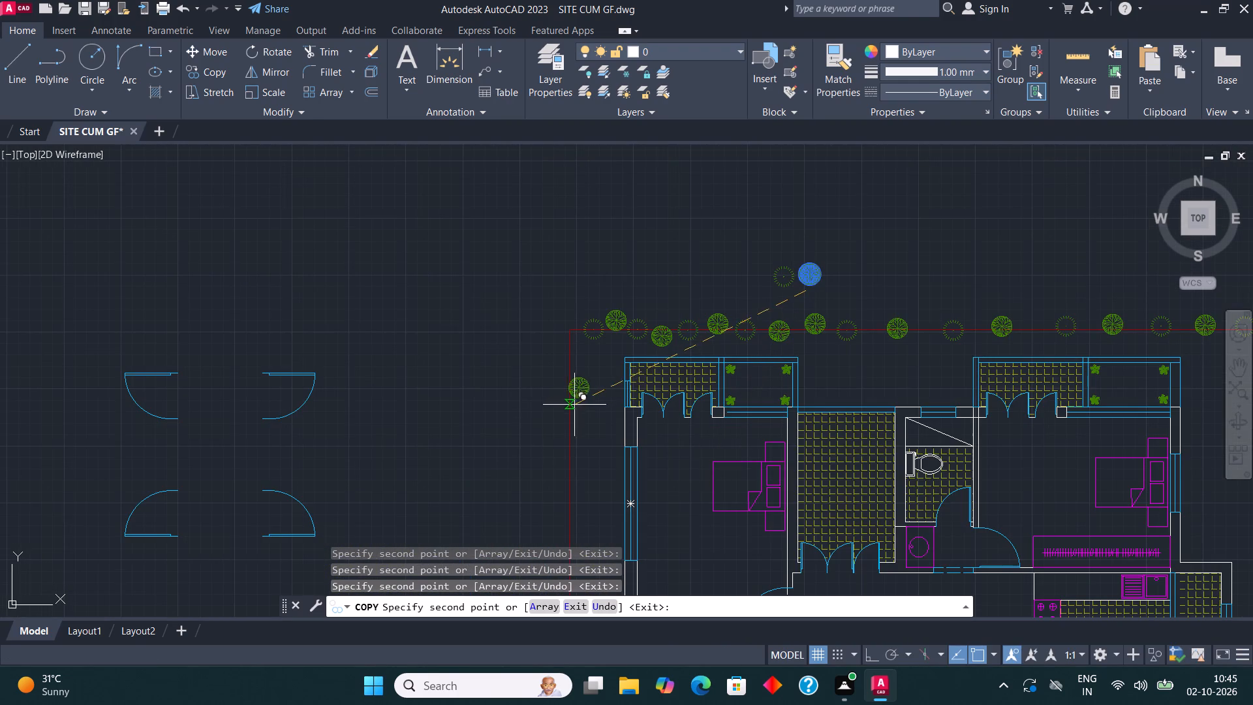
left_click(565, 373)
left_click(566, 466)
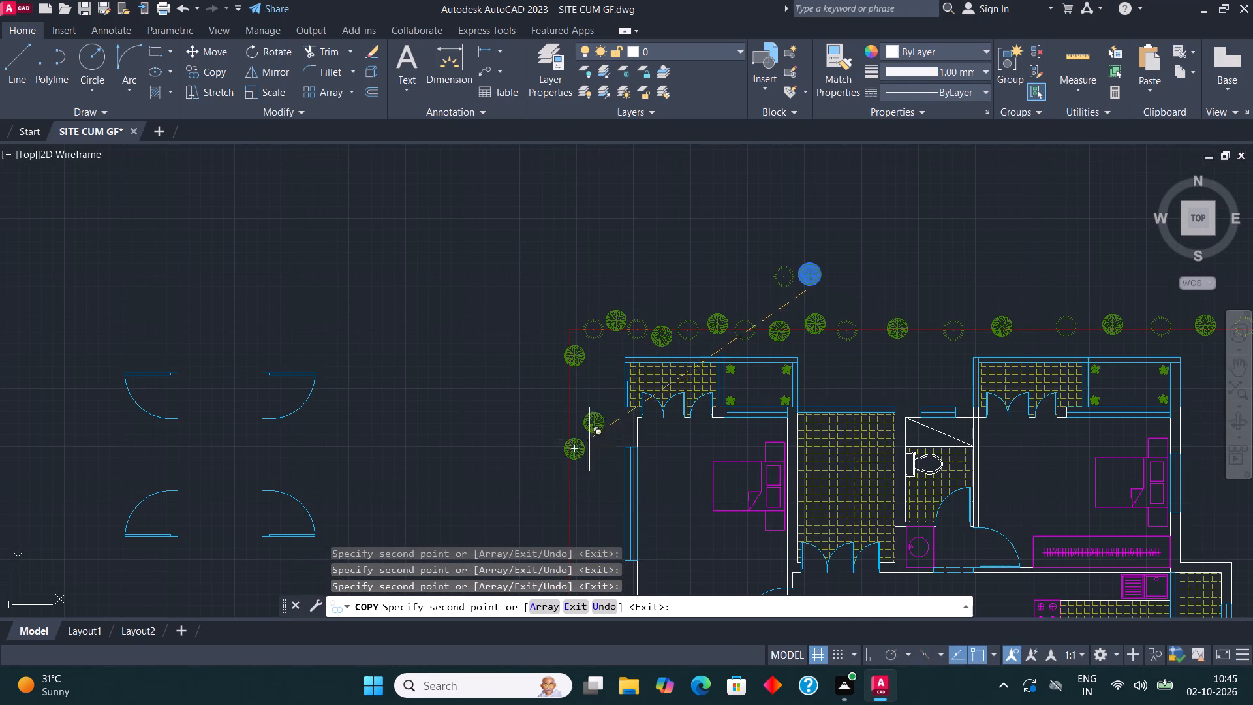
scroll(602, 422, "down", 2)
scroll(598, 467, "up", 3)
left_click(540, 502)
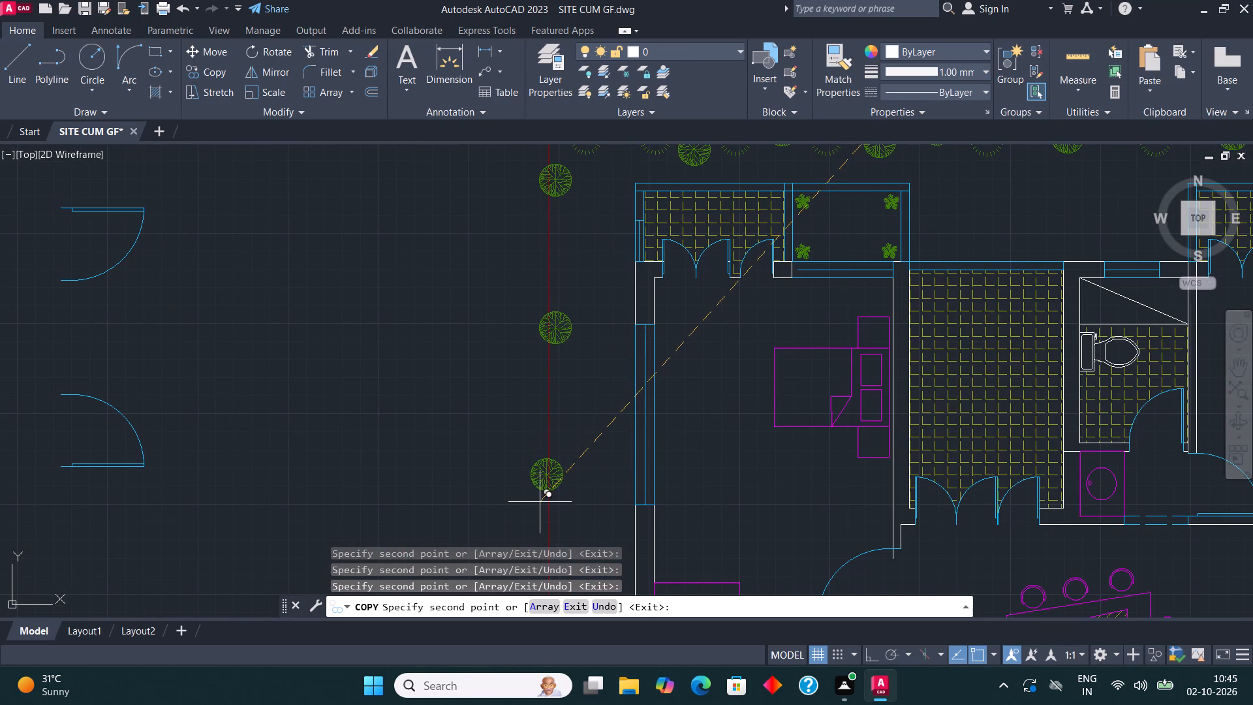
scroll(592, 394, "down", 4)
scroll(598, 489, "up", 3)
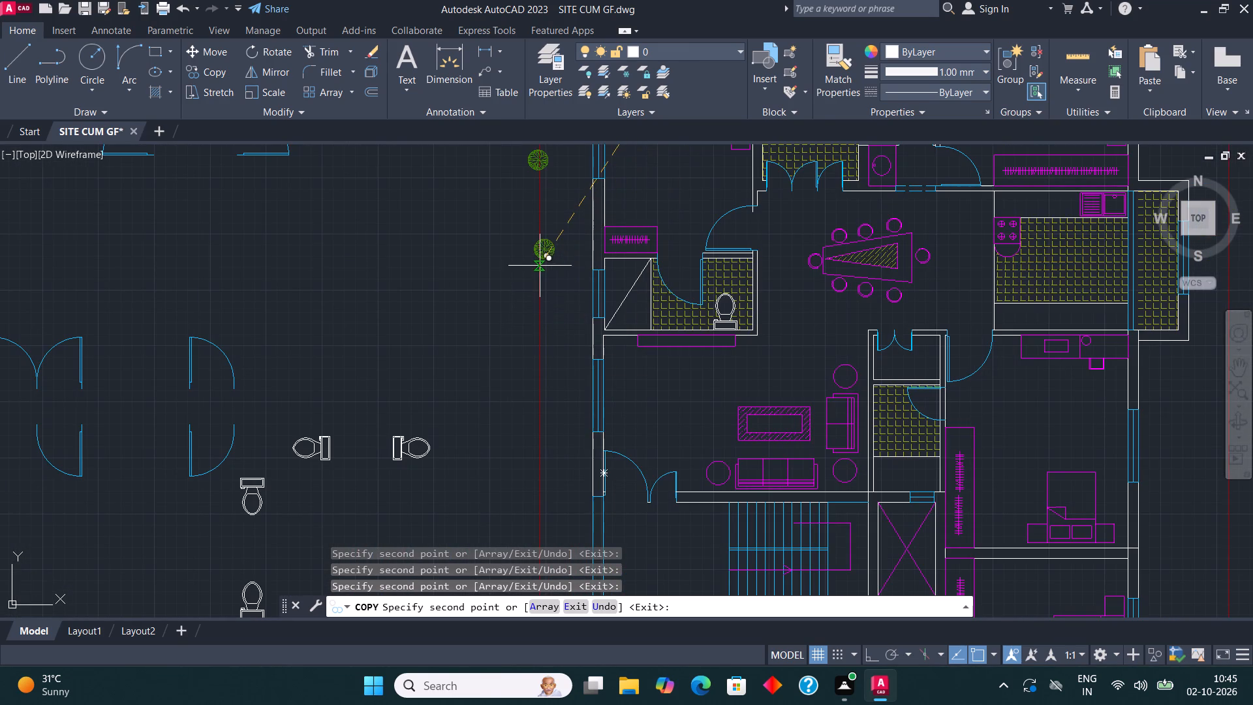
left_click(540, 266)
left_click(543, 358)
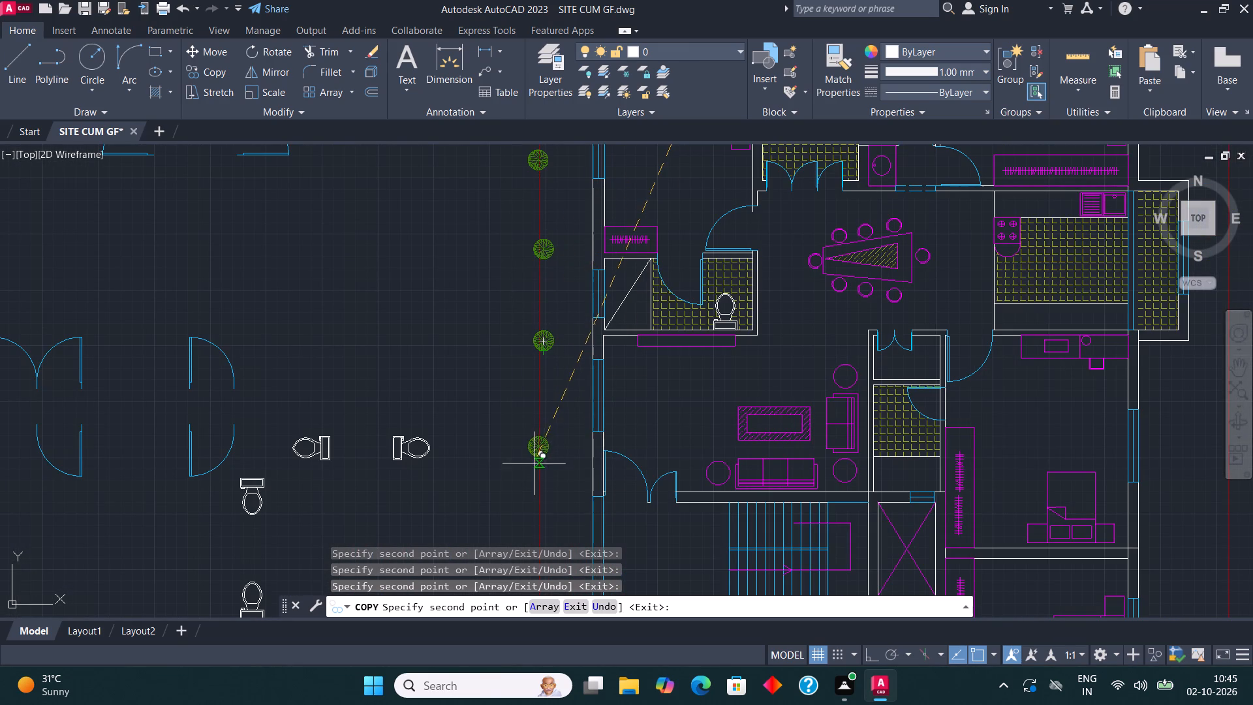
left_click(533, 471)
Continue the west boundary row with seven more deciduous tree copies, down to beside the car parking.
scroll(598, 401, "down", 3)
scroll(593, 454, "up", 3)
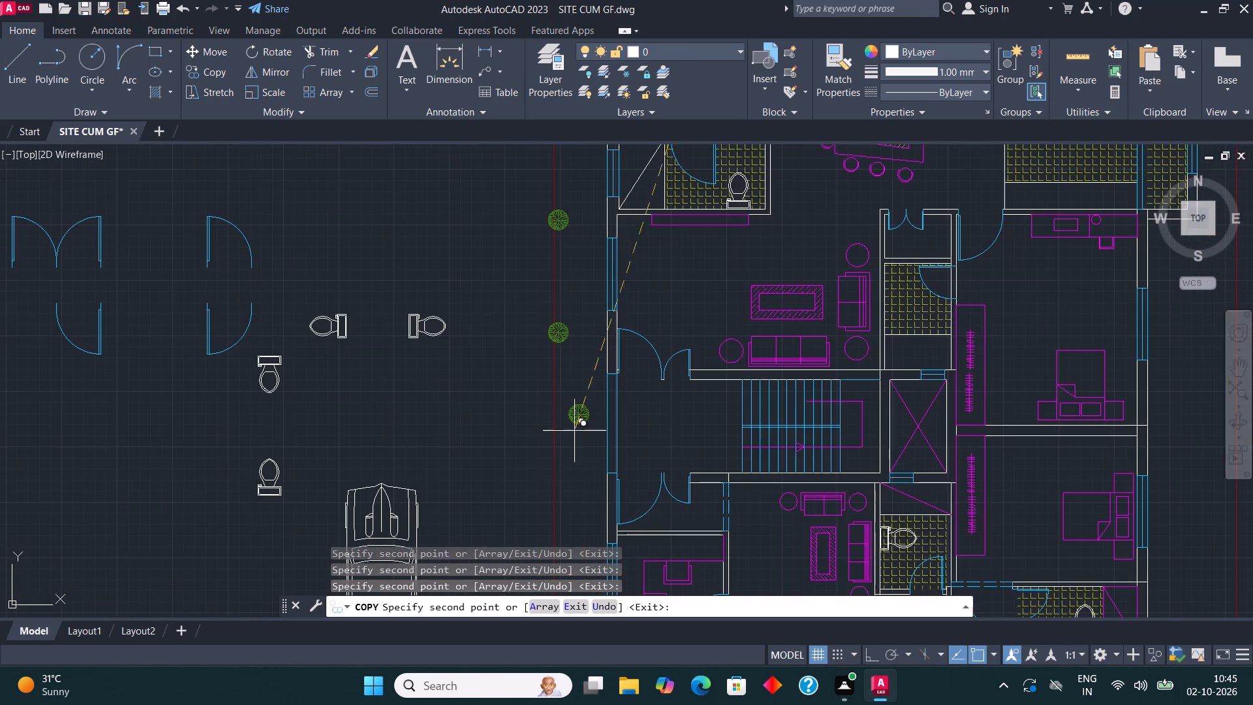
left_click(550, 454)
left_click(546, 540)
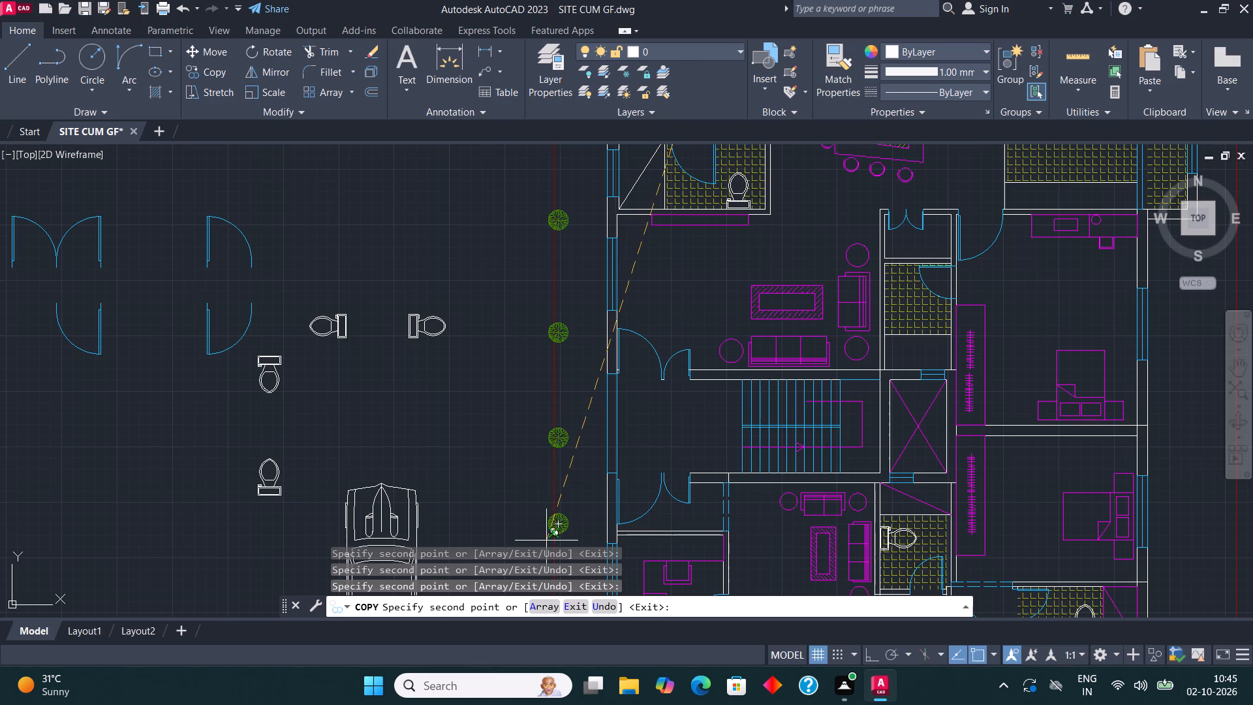
scroll(577, 308, "down", 3)
scroll(574, 411, "up", 2)
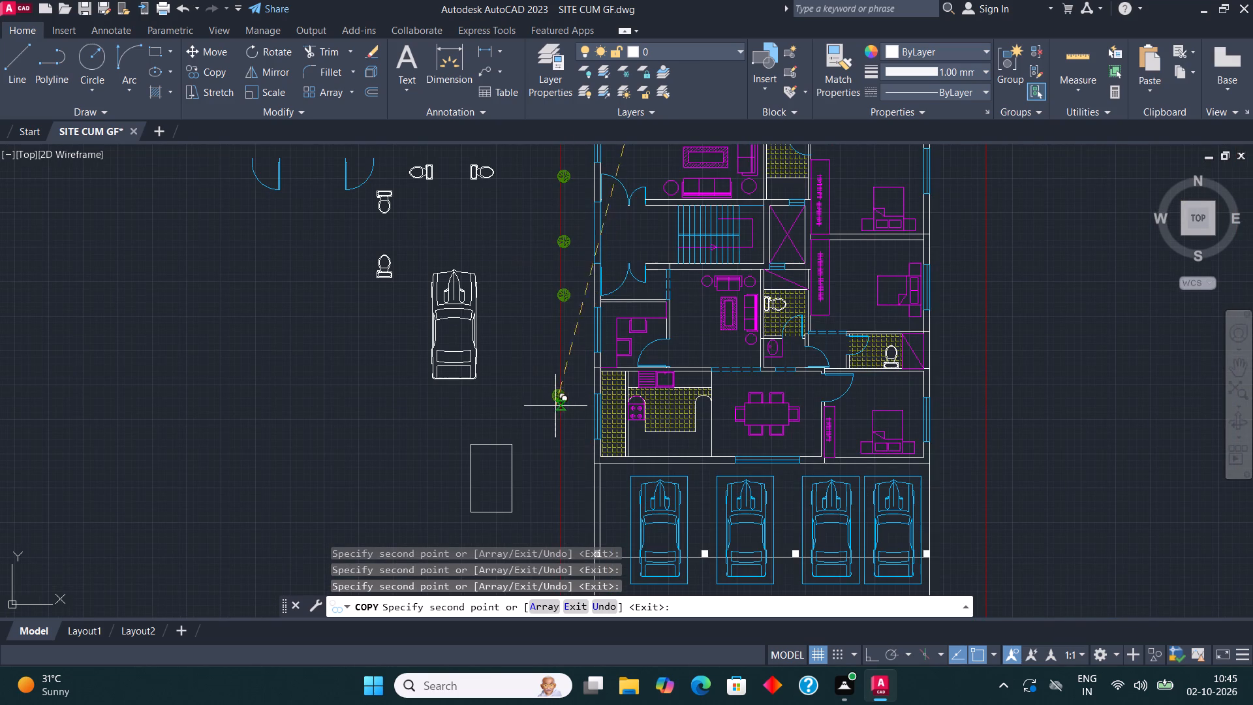
left_click(561, 366)
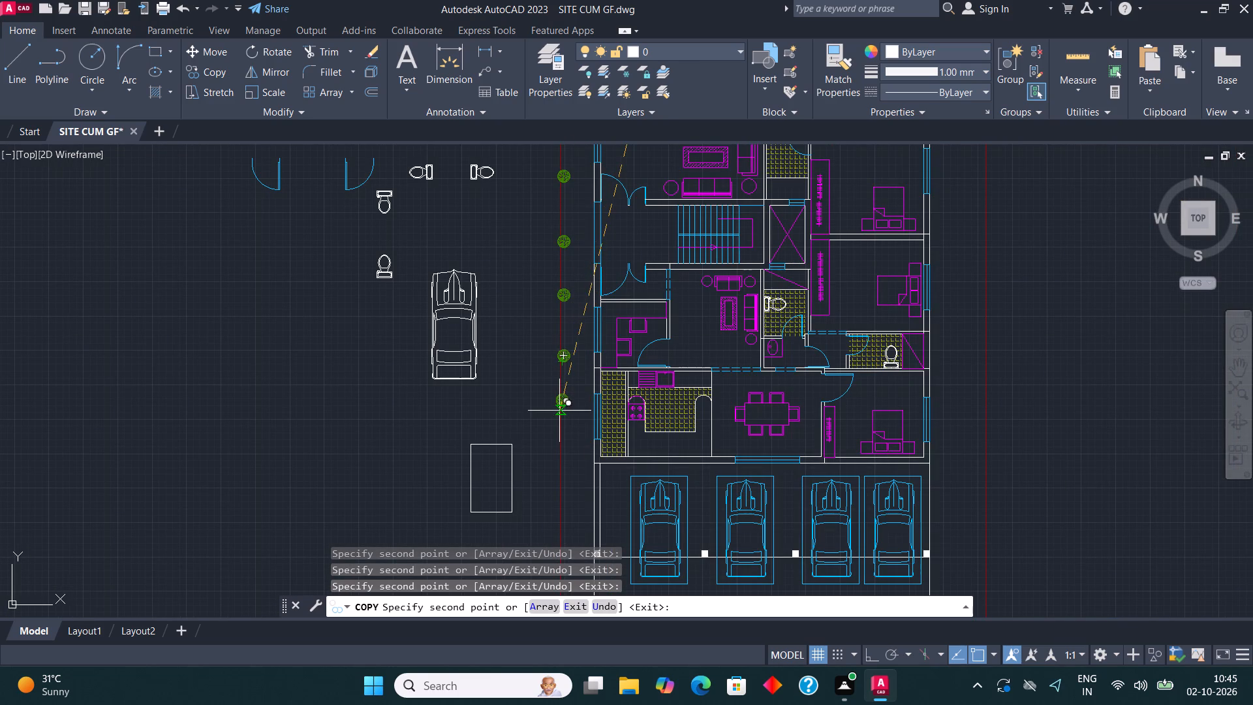
left_click(562, 416)
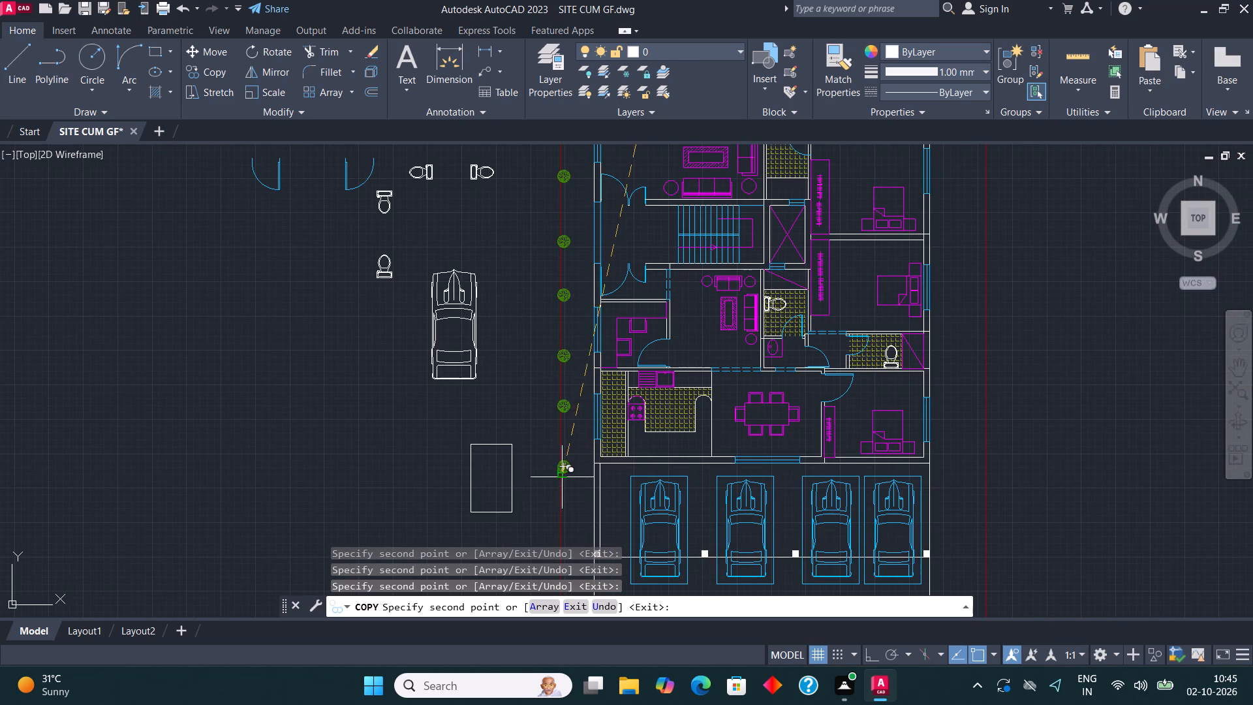
left_click(562, 477)
scroll(582, 384, "down", 2)
scroll(582, 444, "up", 2)
left_click(559, 447)
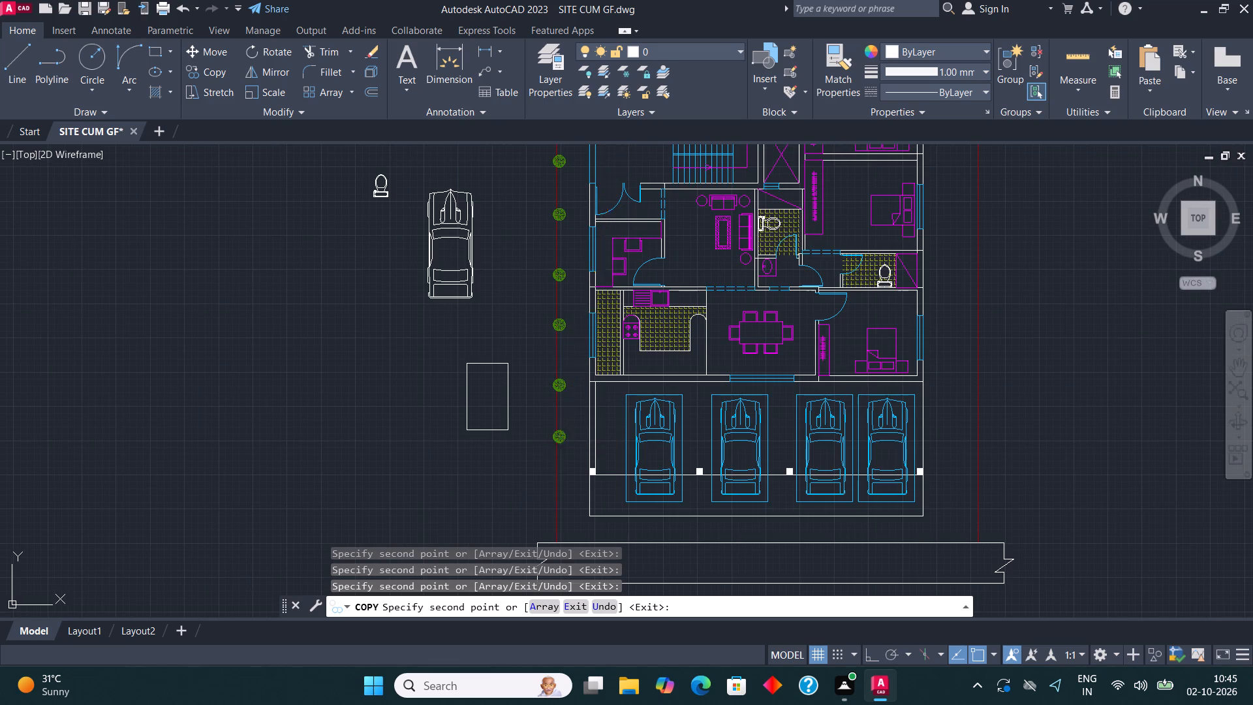
left_click(558, 504)
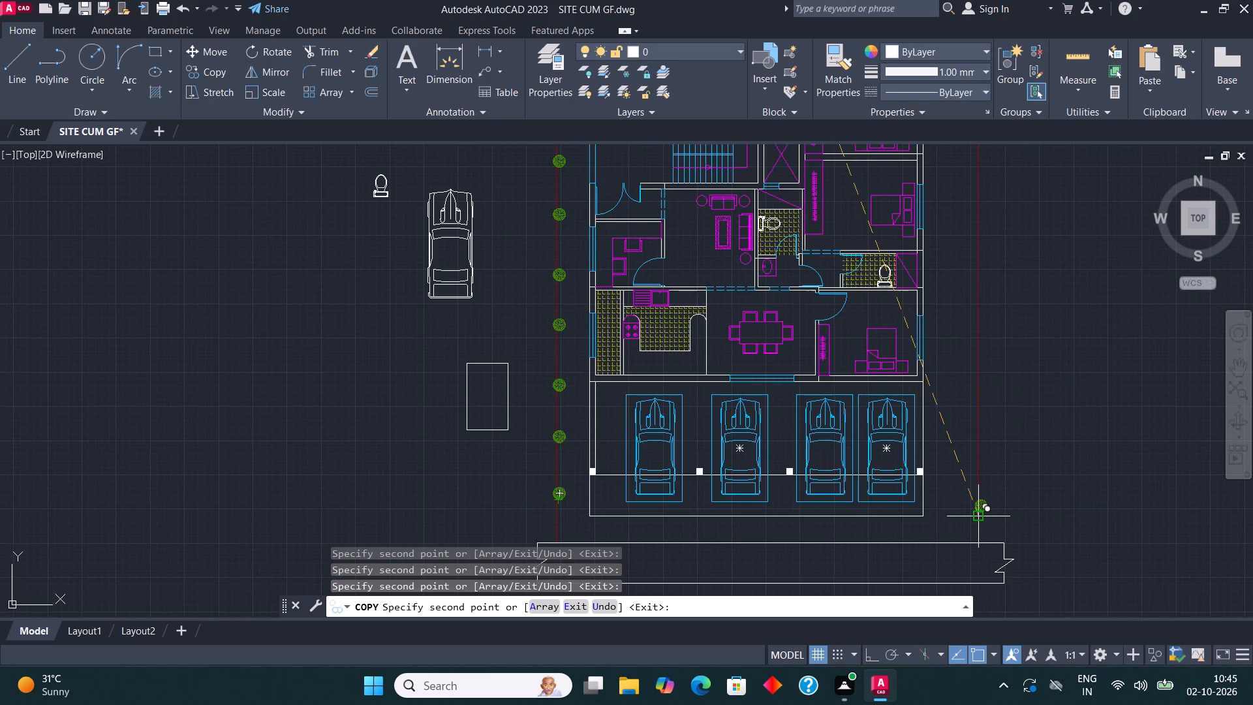
Place one deciduous tree copy at the south end of the east site boundary and four down its northern part.
left_click(971, 517)
middle_click_drag(935, 351, 674, 613)
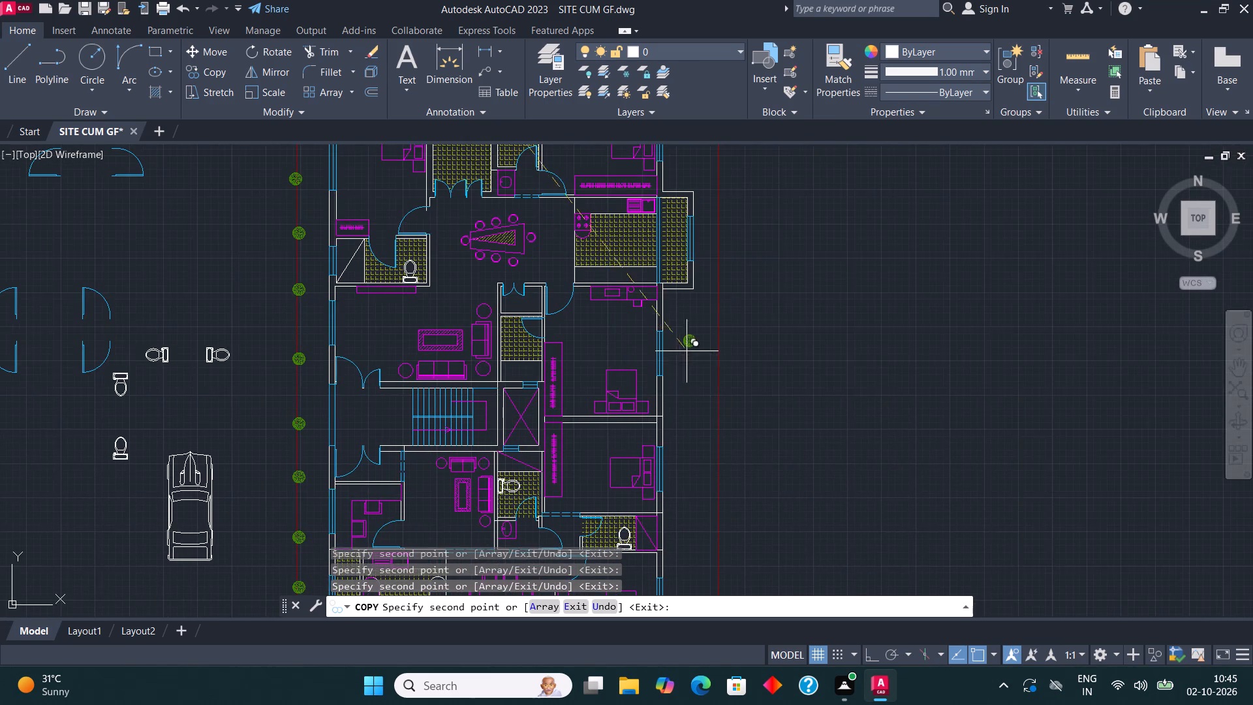
middle_click_drag(687, 352, 661, 531)
left_click(687, 283)
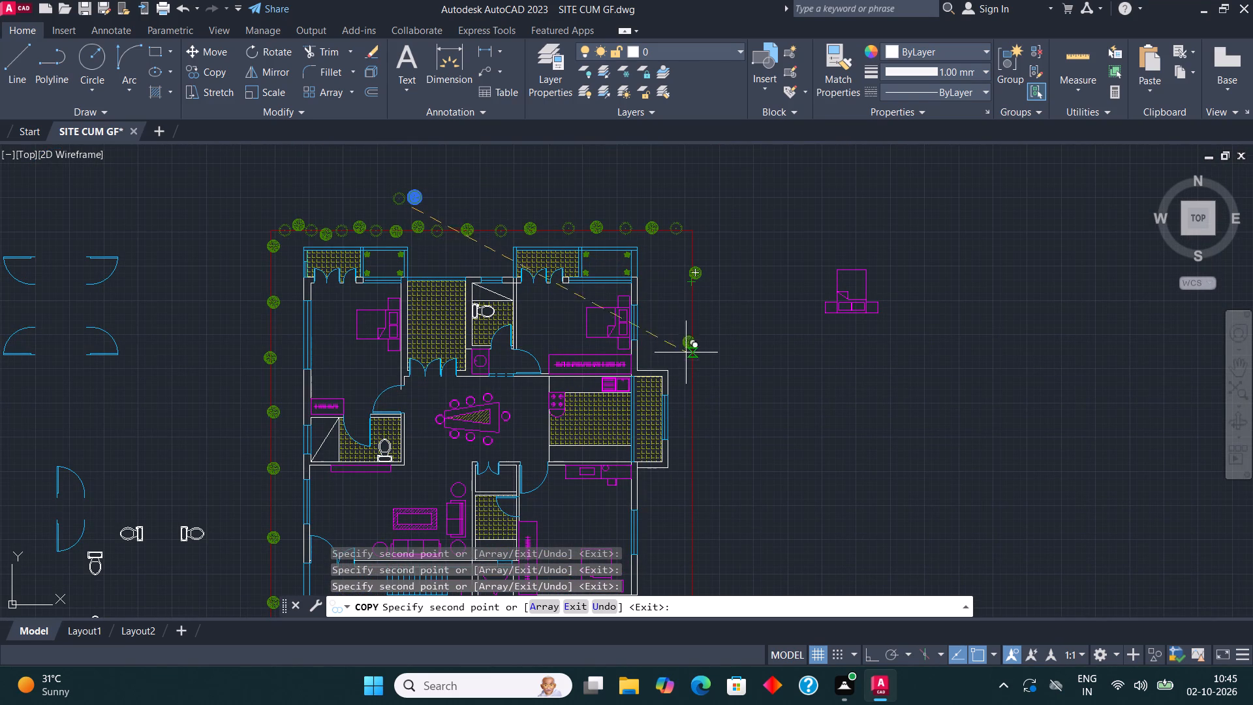
left_click(687, 362)
left_click(687, 443)
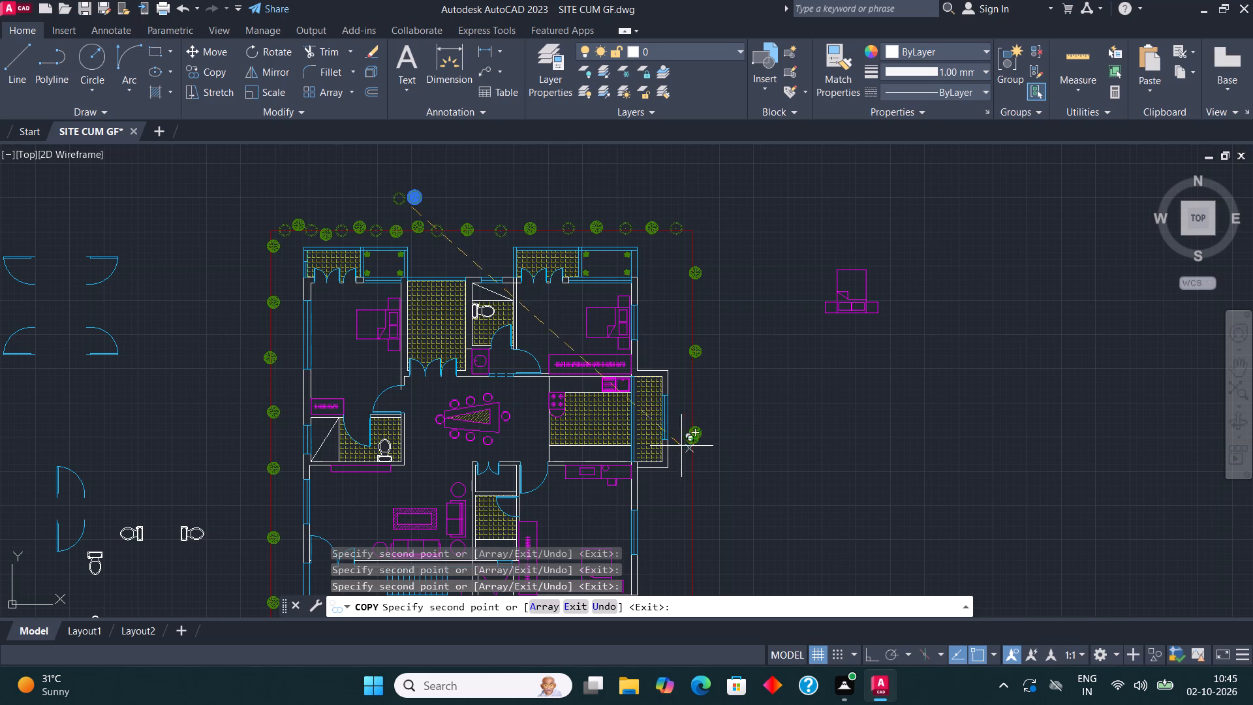
left_click(683, 517)
Continue the east boundary row with six more deciduous tree copies, down to beside the car parking.
scroll(696, 402, "down", 2)
scroll(696, 483, "up", 1)
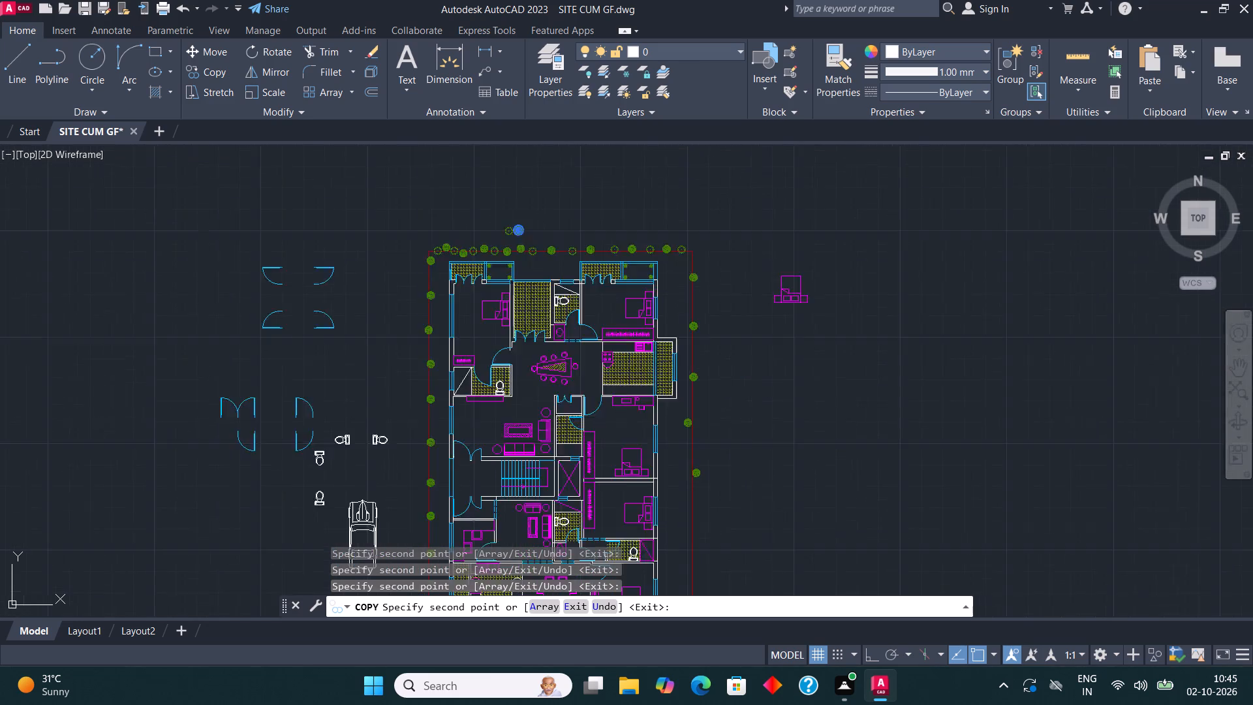
scroll(696, 483, "up", 1)
left_click(676, 459)
left_click(678, 527)
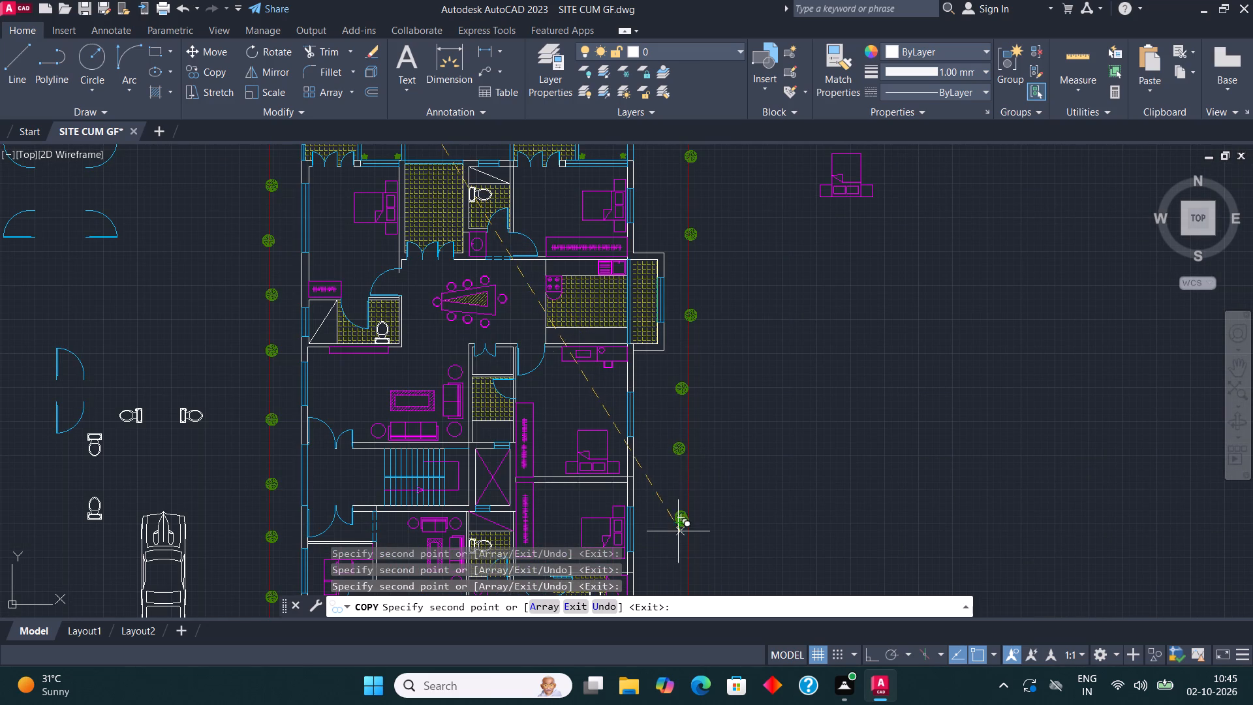
left_click(673, 591)
scroll(704, 374, "down", 3)
scroll(696, 449, "up", 3)
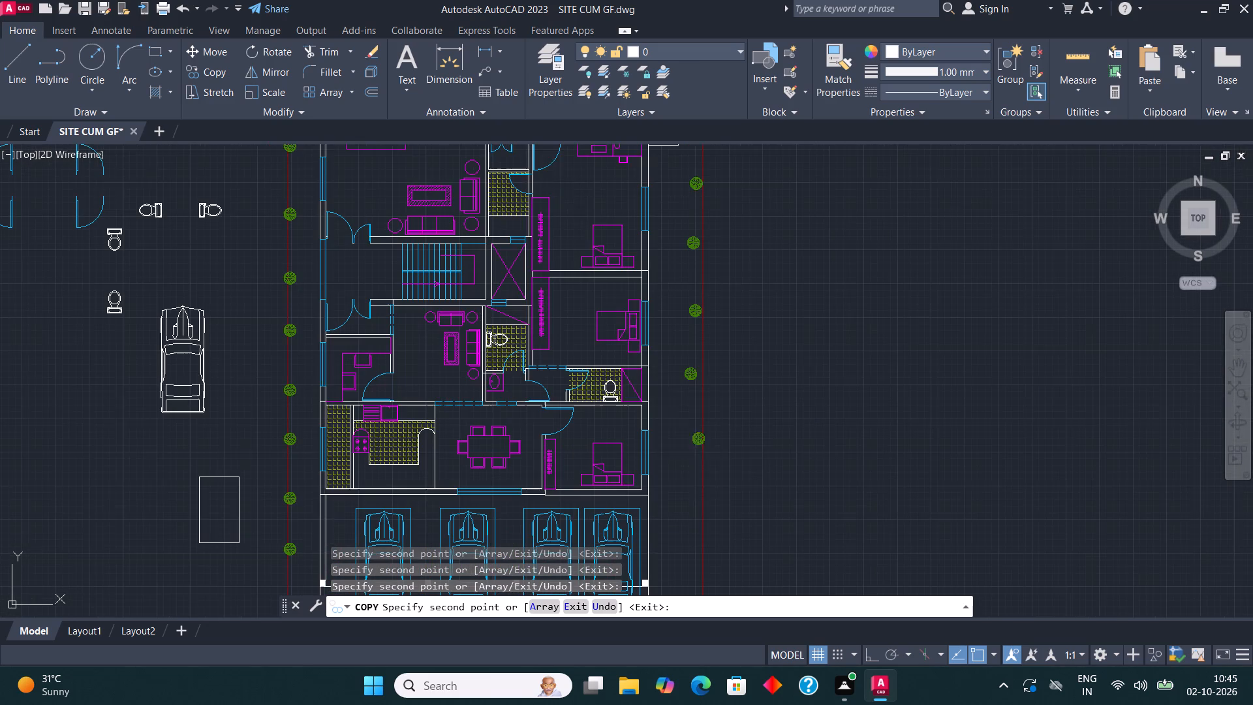
left_click(688, 448)
scroll(692, 423, "down", 1)
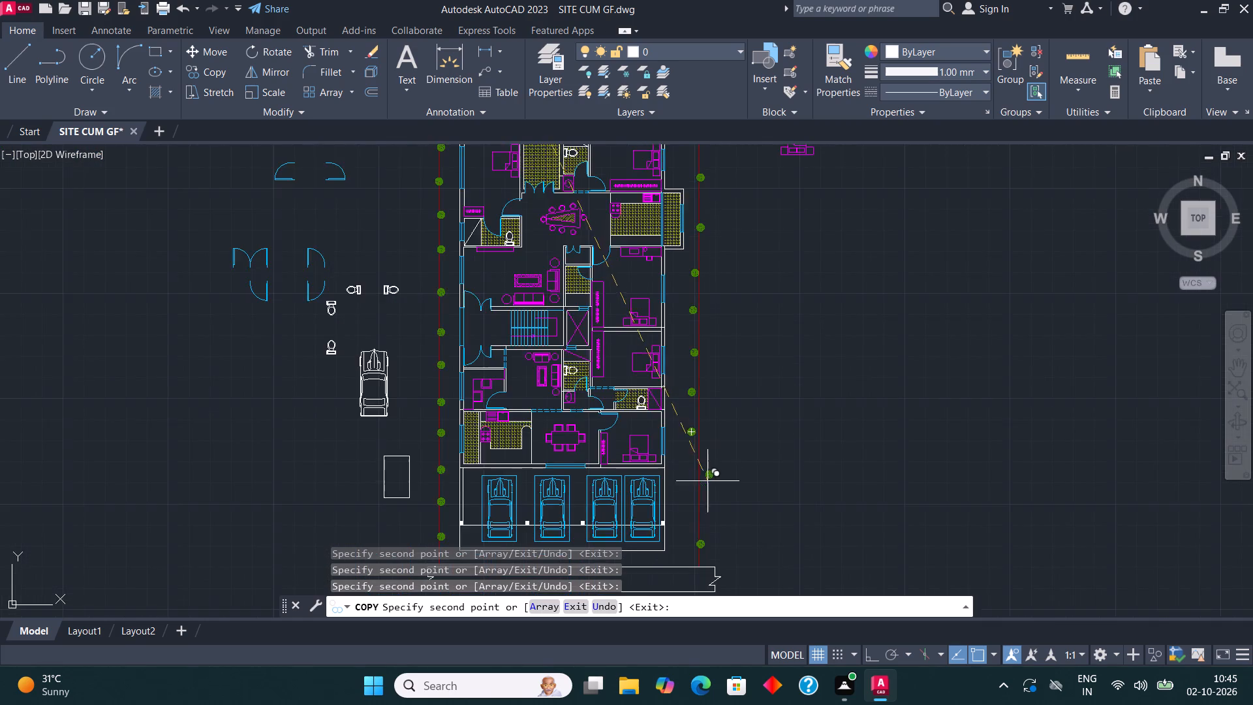
scroll(702, 475, "up", 1)
left_click(681, 483)
left_click(681, 548)
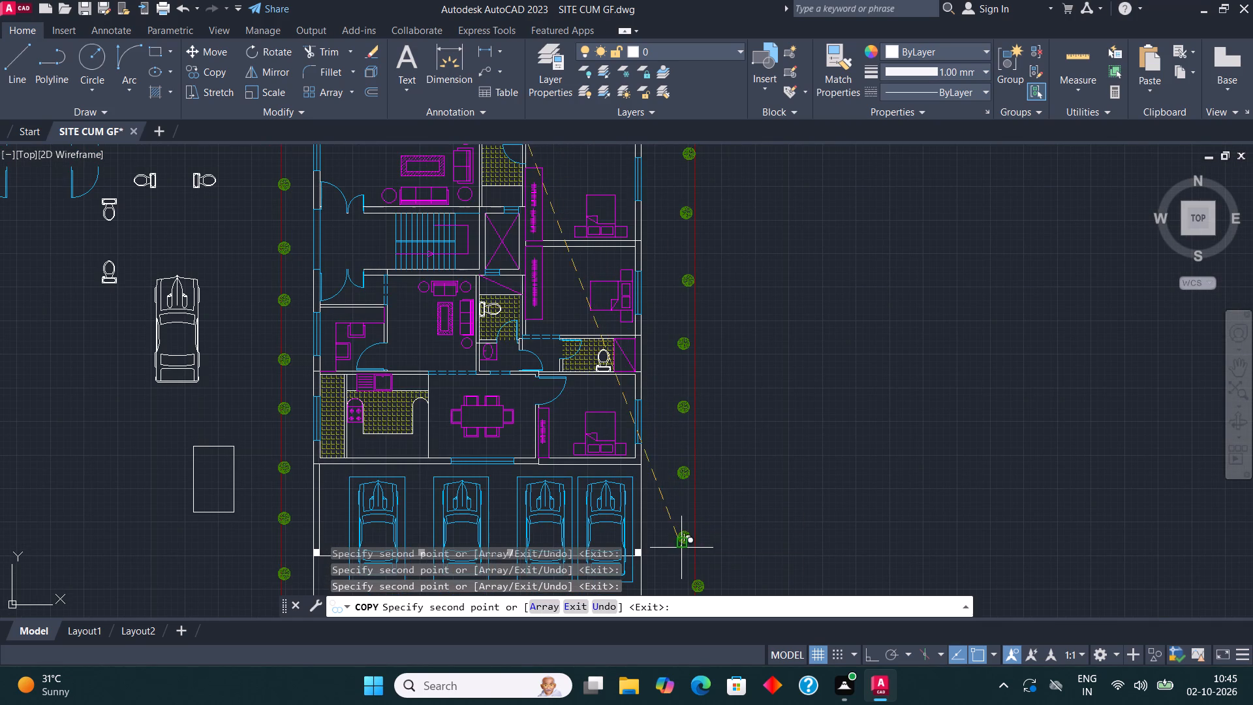
key("Escape")
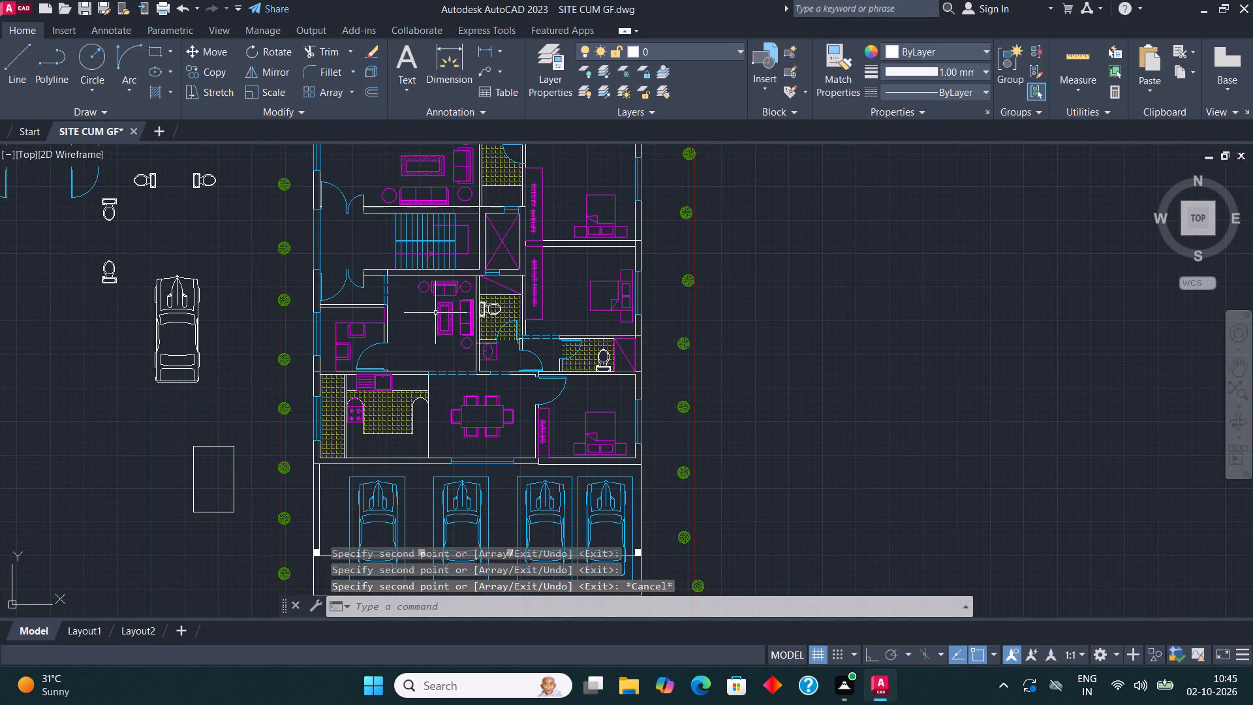
Copy the spare evergreen tree to five spots between the deciduous trees on the northern part of the west boundary.
middle_click_drag(433, 330, 407, 599)
middle_click_drag(431, 275, 415, 459)
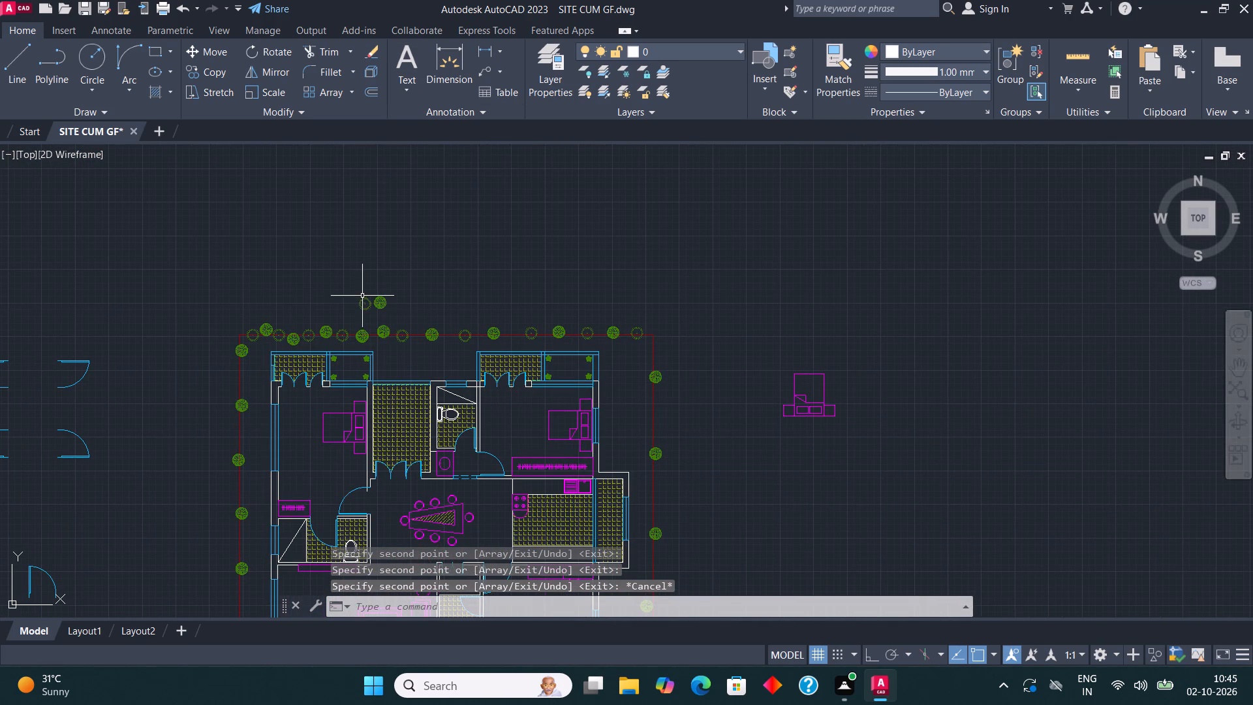
left_click(362, 296)
left_click(362, 305)
left_click(204, 67)
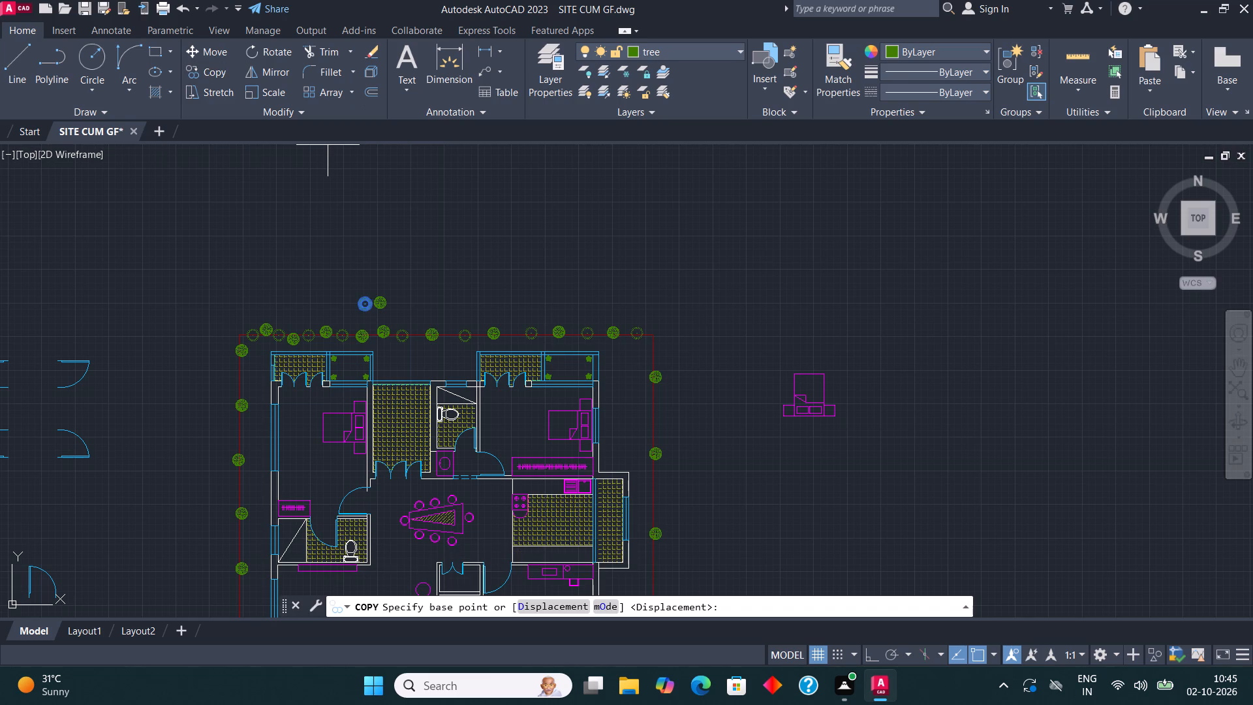
left_click(358, 299)
scroll(414, 343, "up", 3)
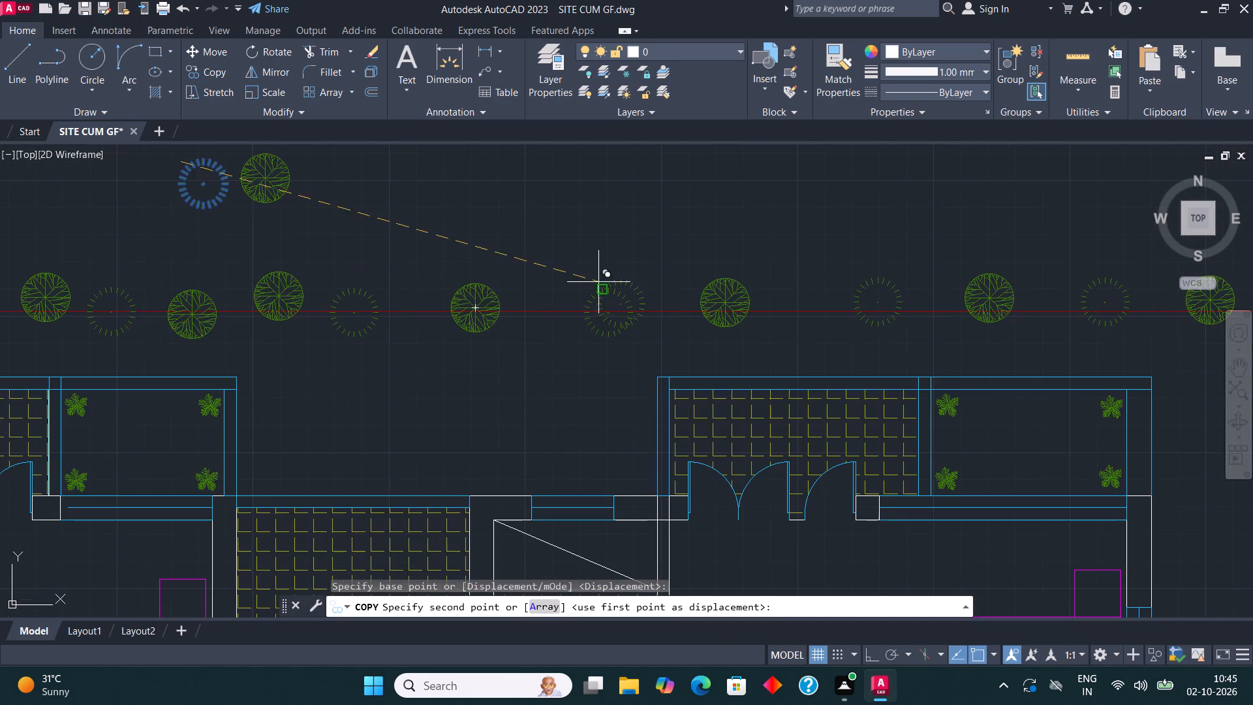
scroll(484, 295, "down", 3)
scroll(307, 377, "up", 2)
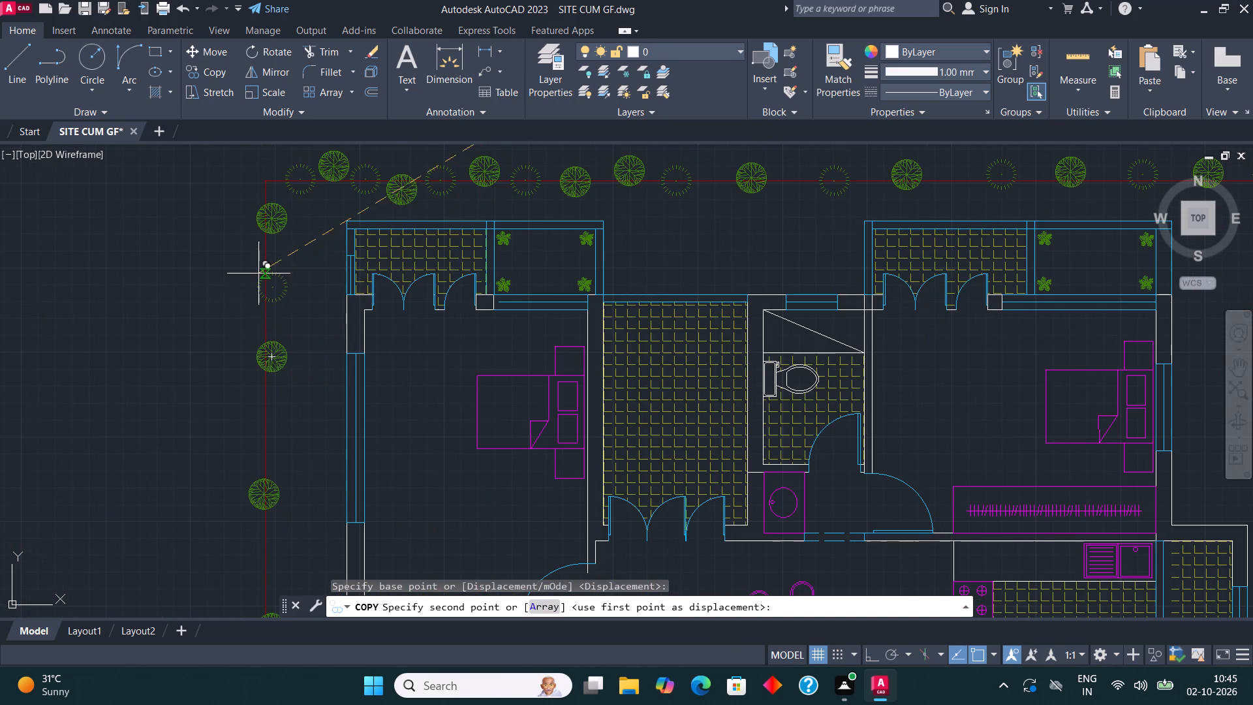
left_click(259, 271)
left_click(267, 420)
scroll(384, 330, "down", 3)
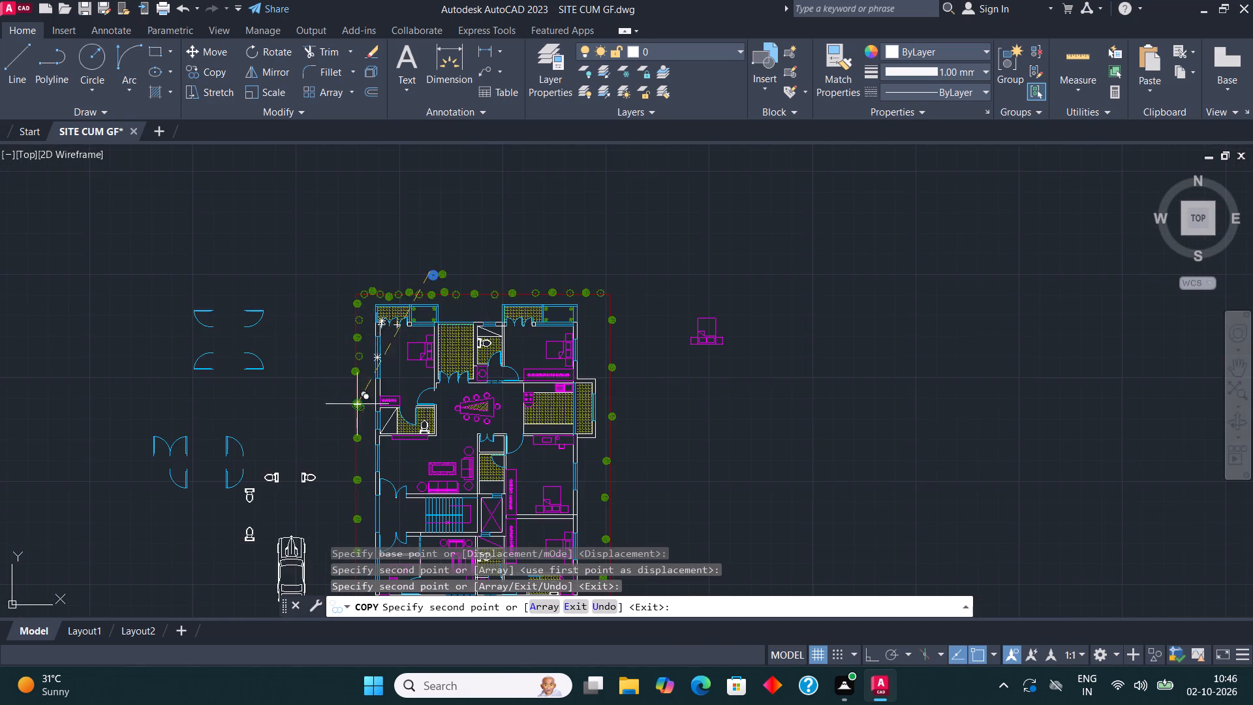
scroll(342, 430, "up", 2)
left_click(370, 325)
left_click(369, 408)
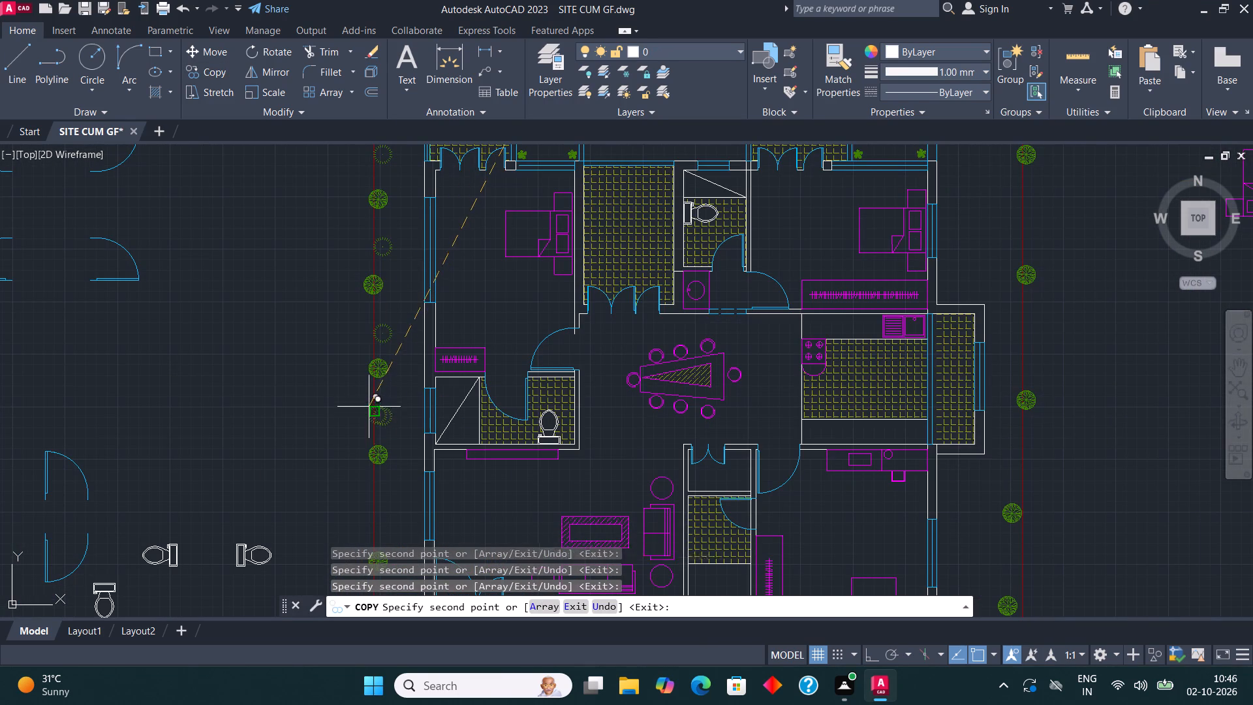
left_click(365, 514)
Place eight more evergreen copies between the deciduous trees along the rest of the west boundary, down to its south end.
scroll(409, 328, "down", 4)
scroll(405, 392, "up", 3)
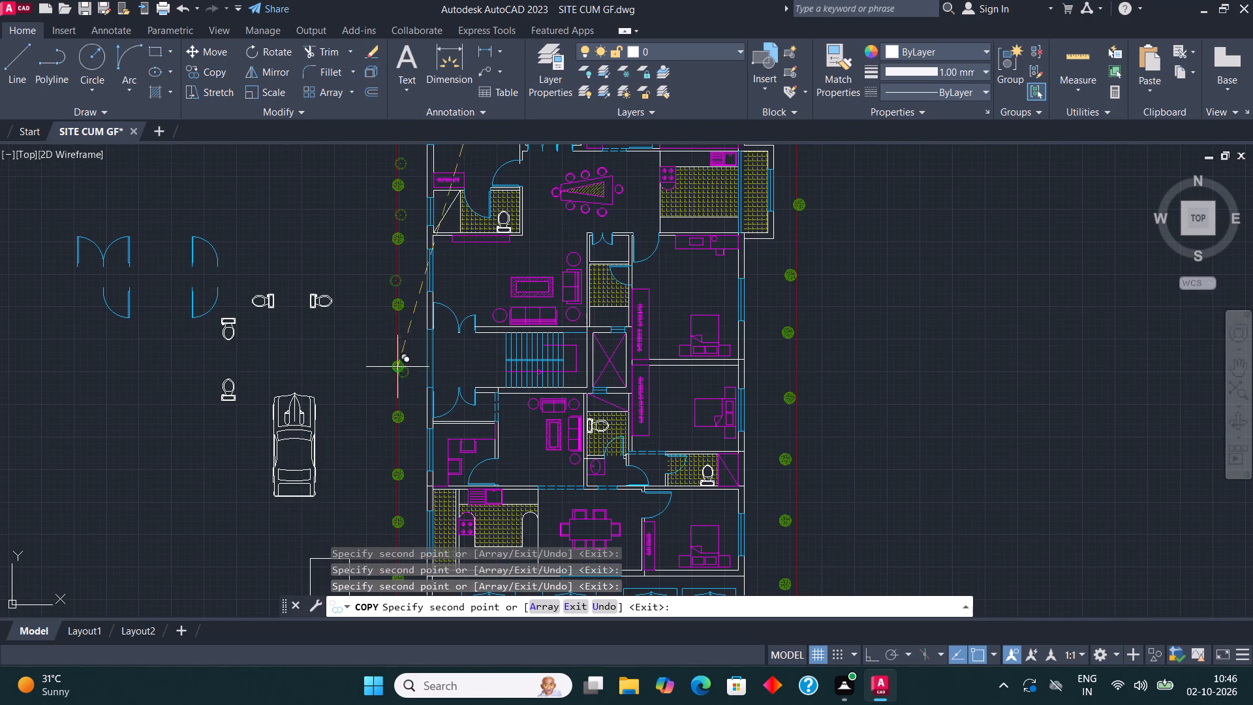
left_click(395, 338)
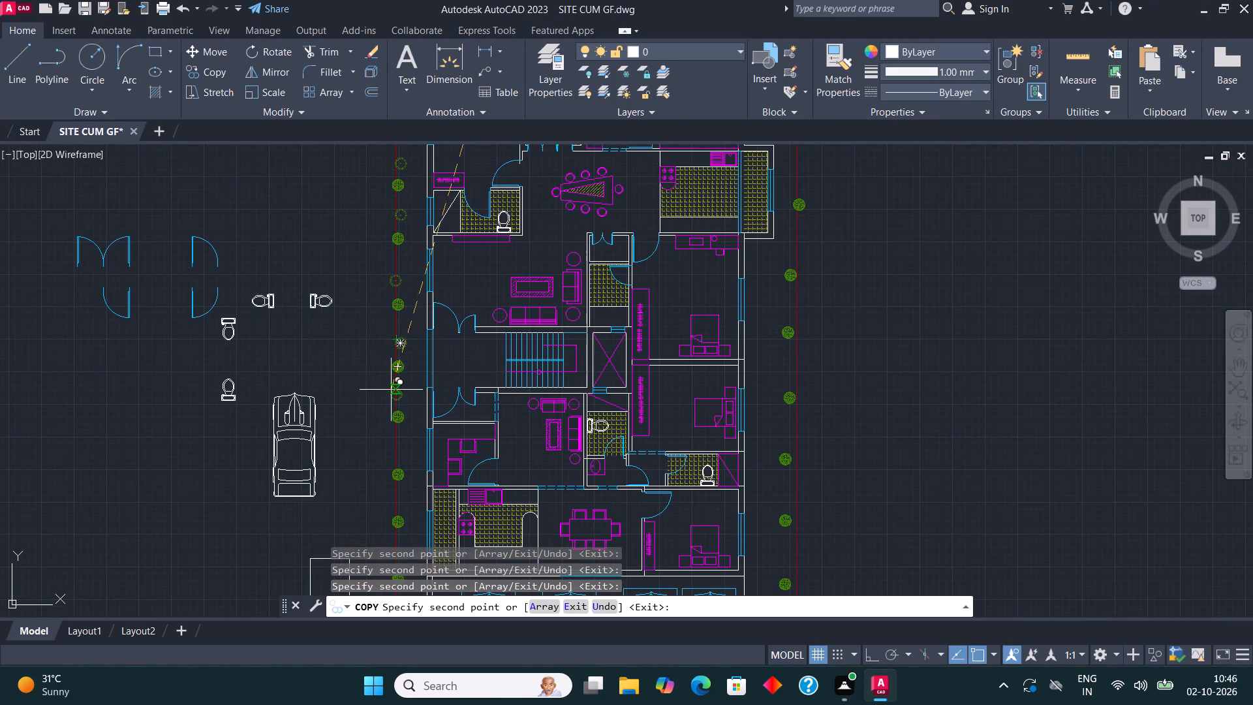
left_click(391, 390)
left_click(395, 443)
scroll(431, 334, "down", 4)
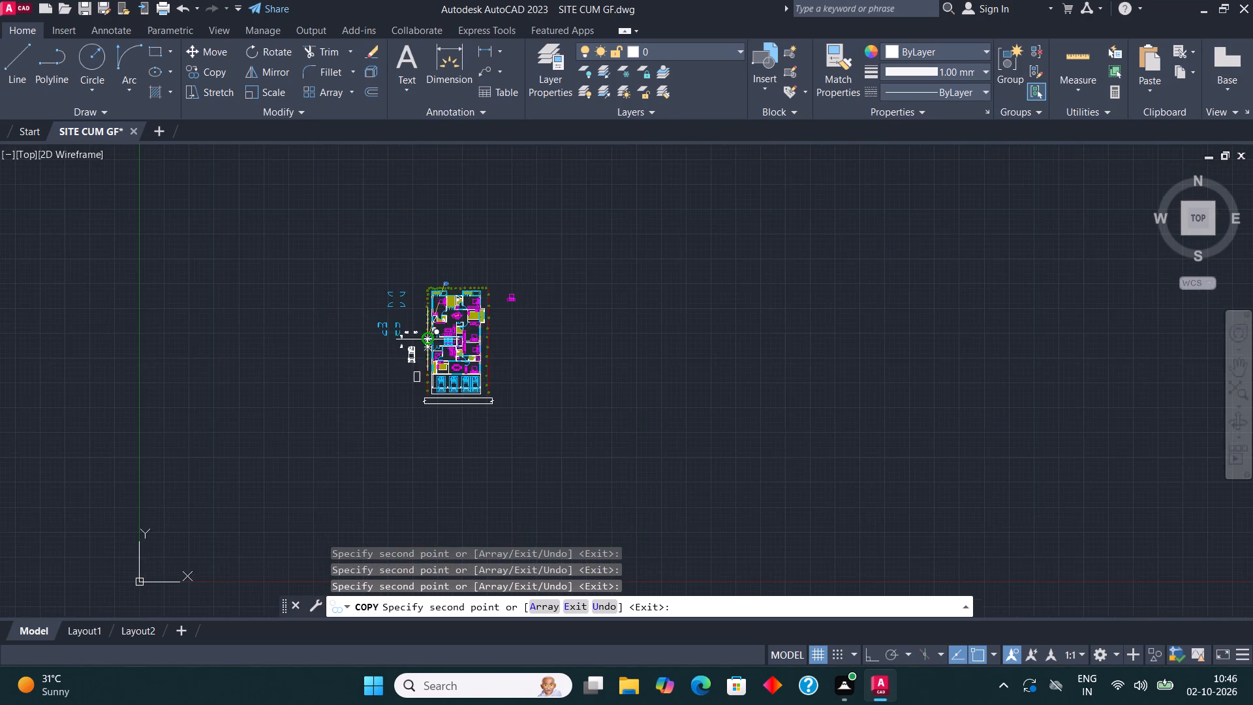
scroll(429, 376, "up", 4)
left_click(397, 283)
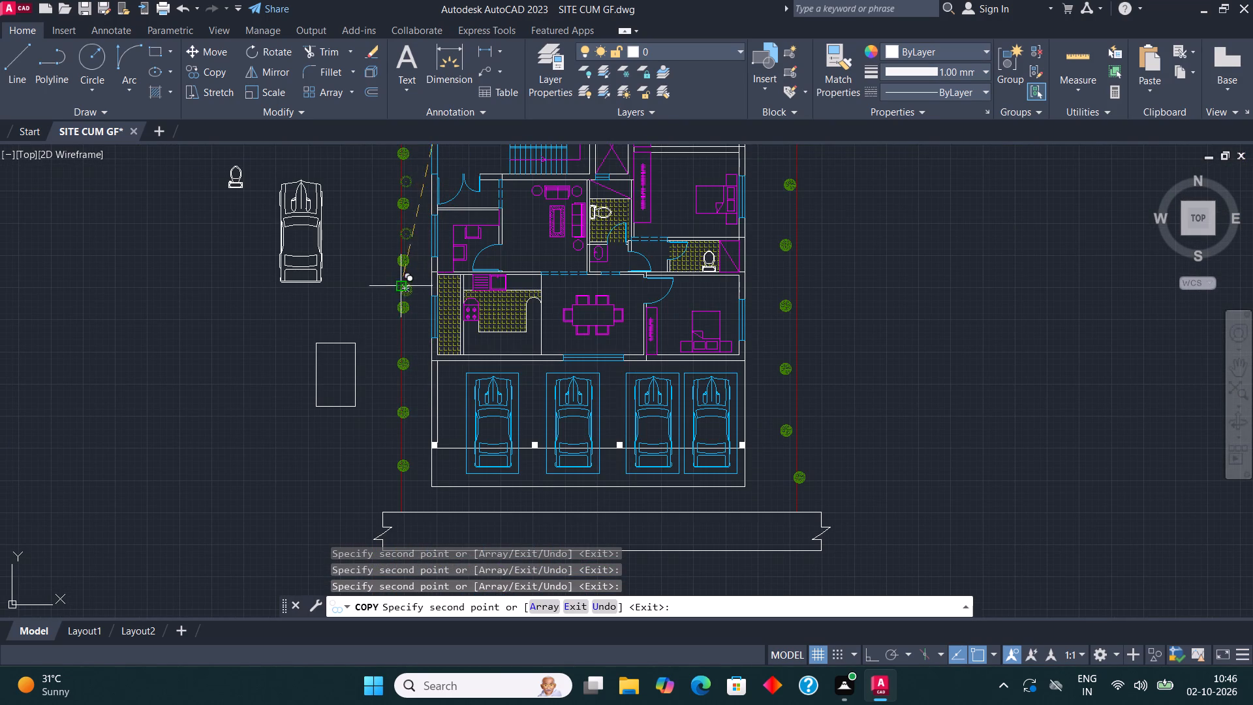
left_click(397, 337)
left_click(401, 385)
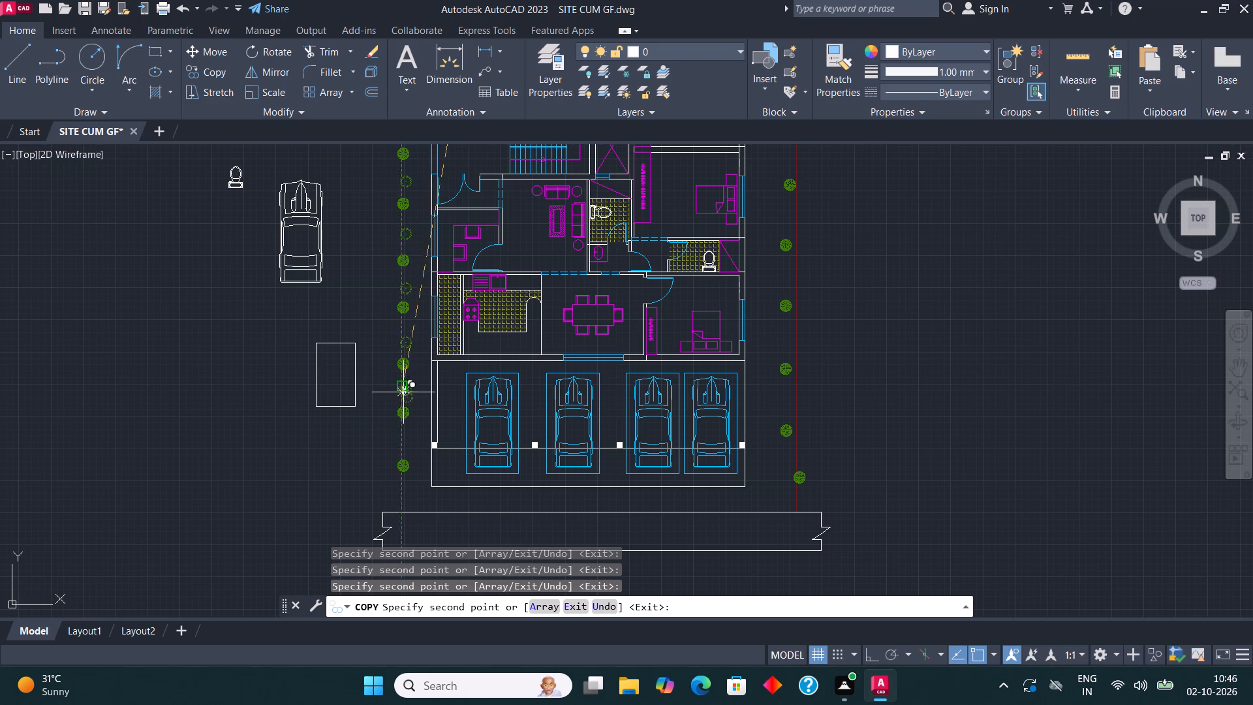
left_click(399, 439)
left_click(394, 492)
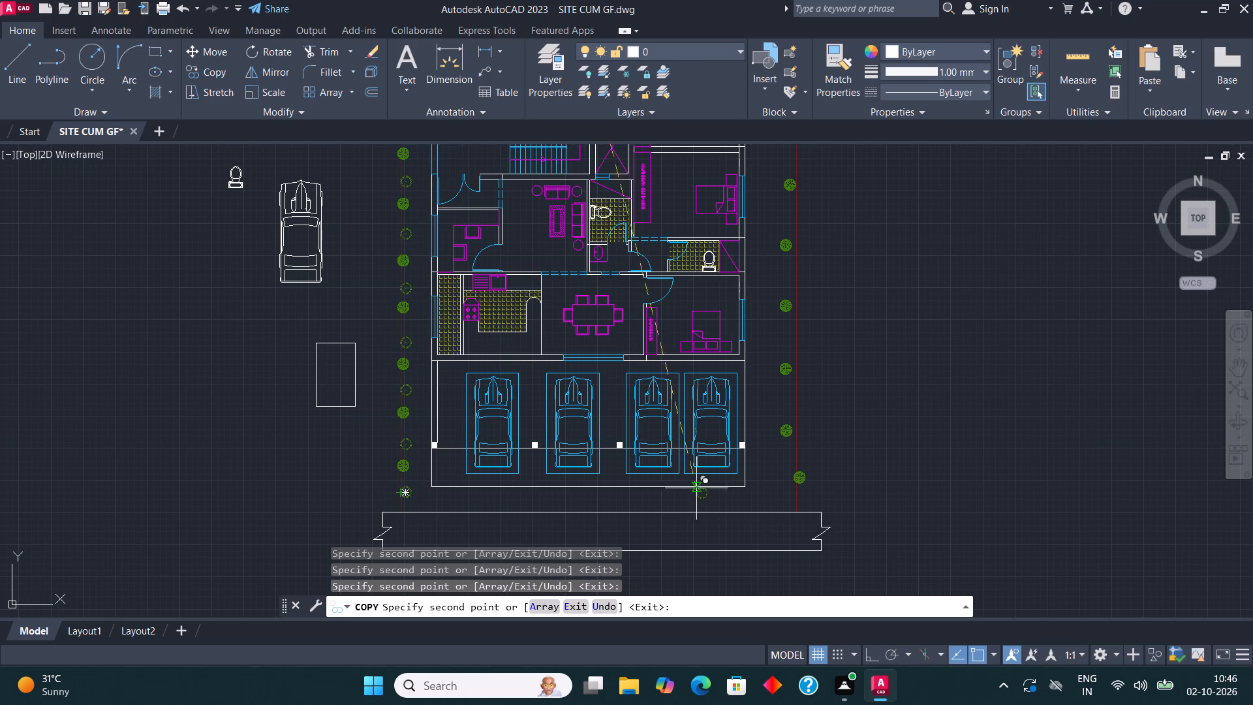
Place five evergreen copies between the deciduous trees on the southern part of the east boundary, including one at its south end.
scroll(799, 484, "up", 2)
left_click(762, 411)
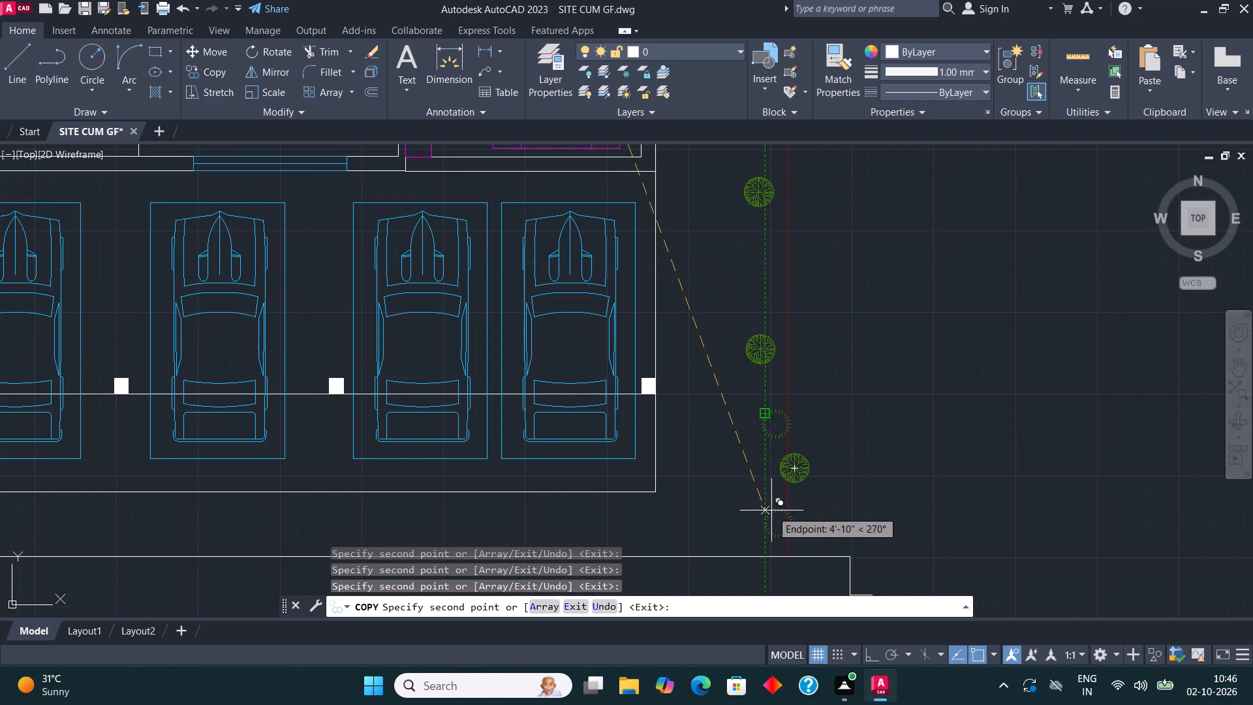
left_click(771, 510)
middle_click_drag(767, 274, 681, 330)
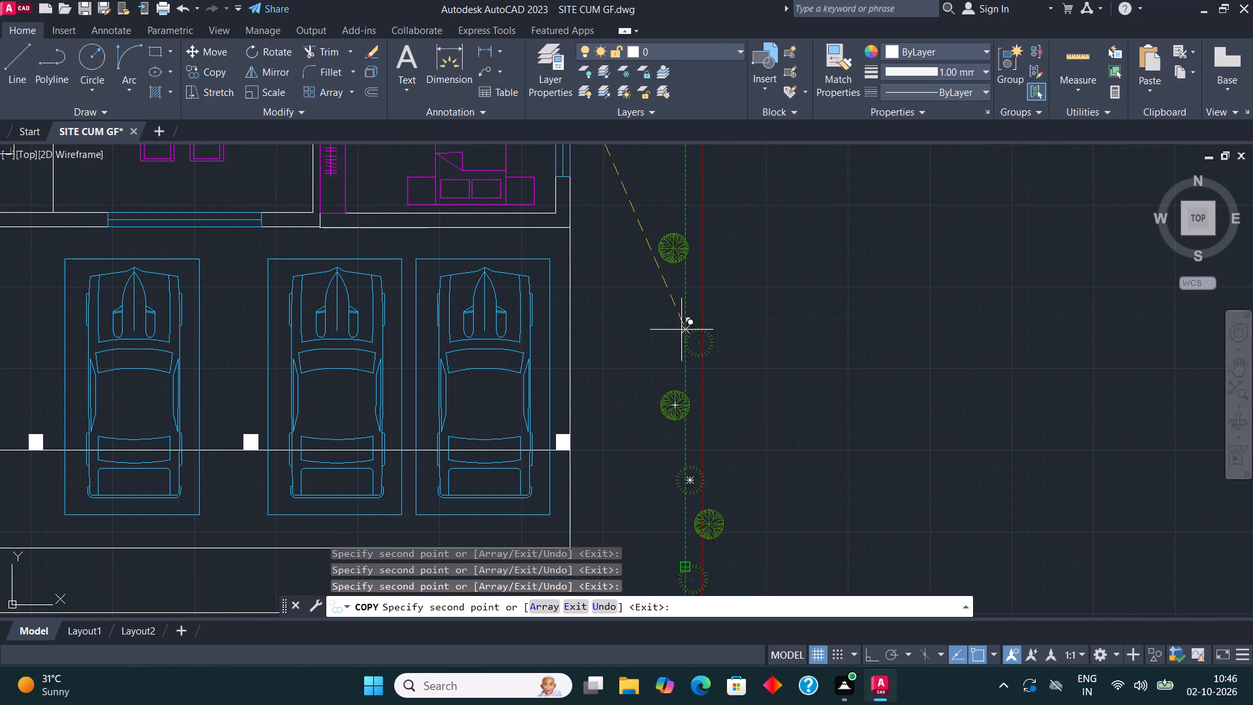
left_click(683, 325)
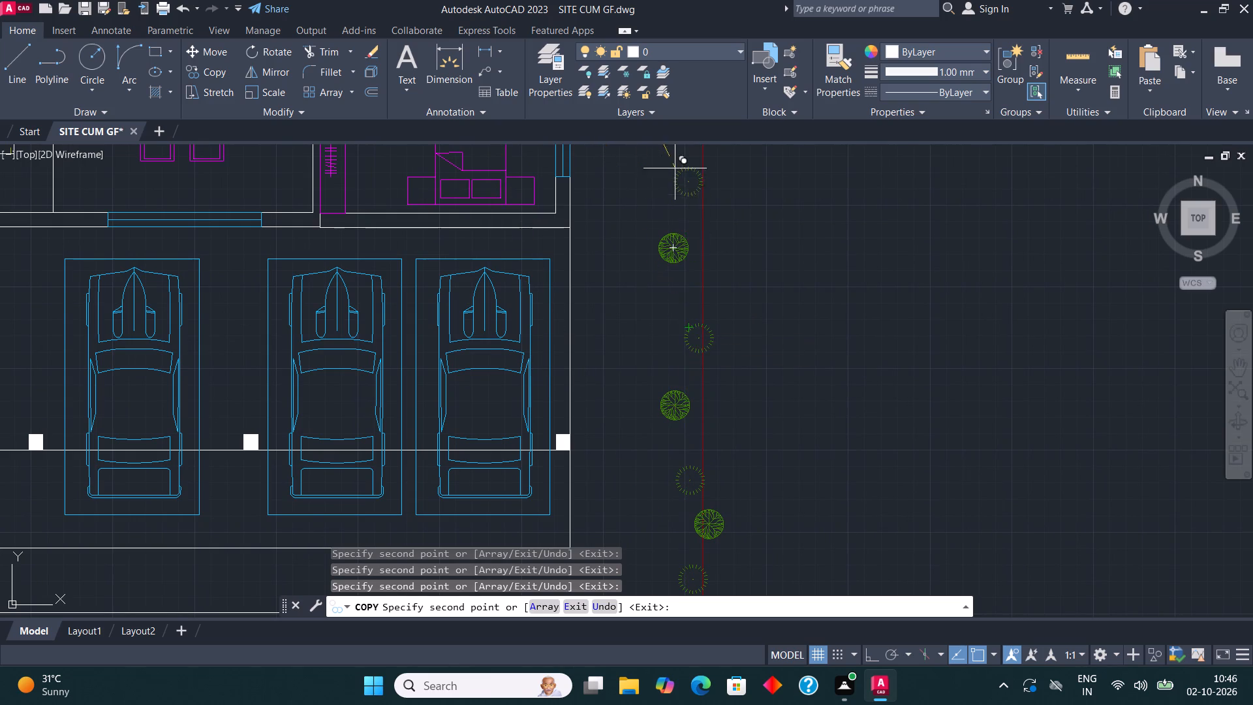
middle_click_drag(651, 266, 593, 384)
left_click(625, 284)
middle_click_drag(698, 209, 666, 319)
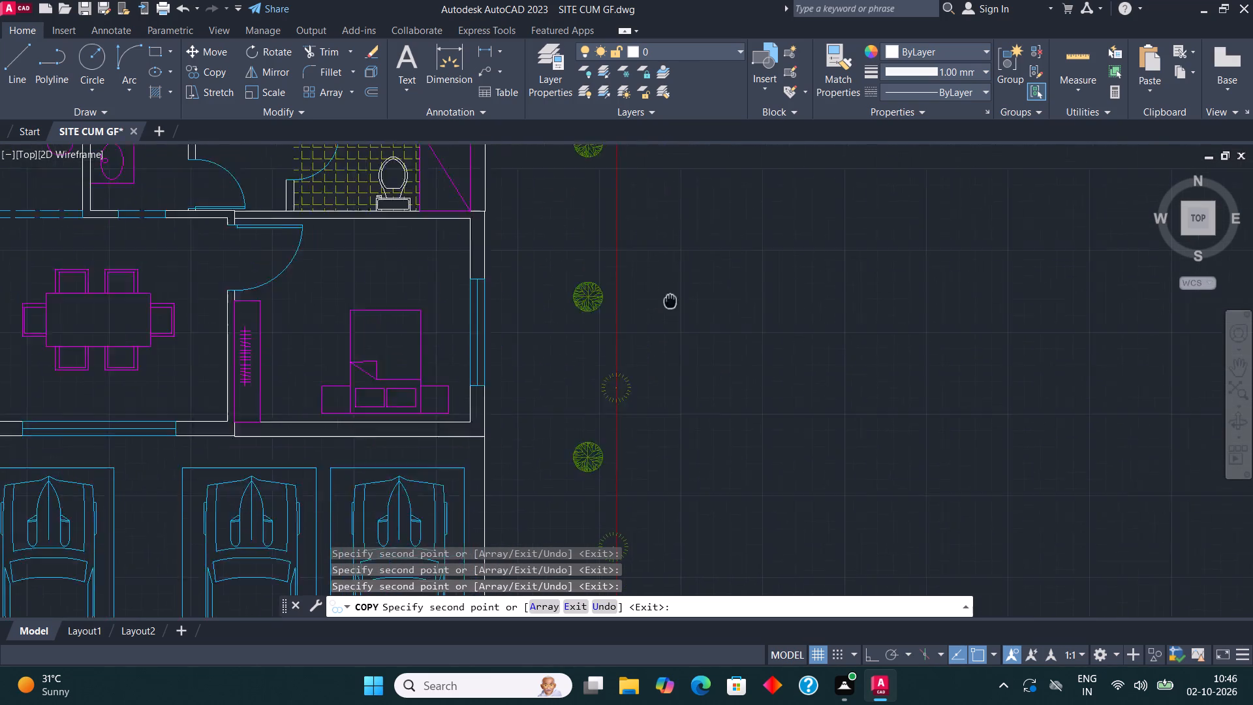
middle_click_drag(666, 319, 642, 435)
left_click(565, 339)
Continue northward with six more evergreen copies between the deciduous trees, up to the northeast corner of the east boundary.
middle_click_drag(580, 219, 510, 428)
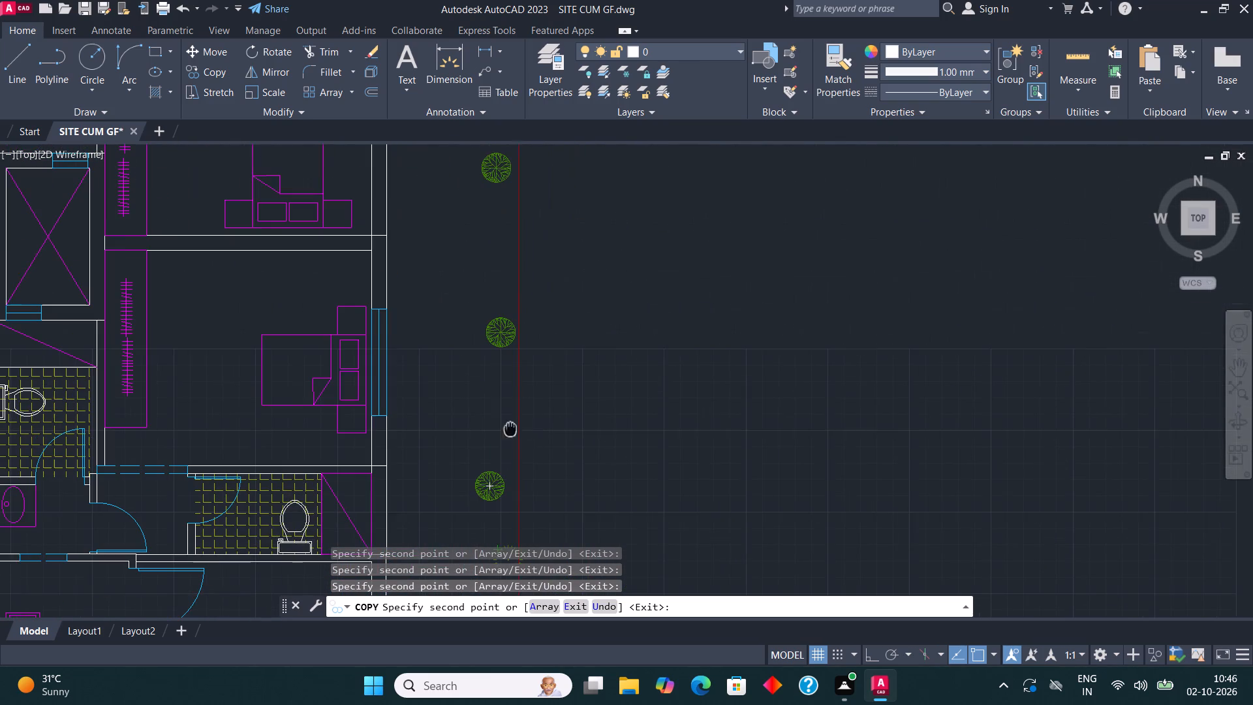
left_click(492, 394)
left_click(495, 231)
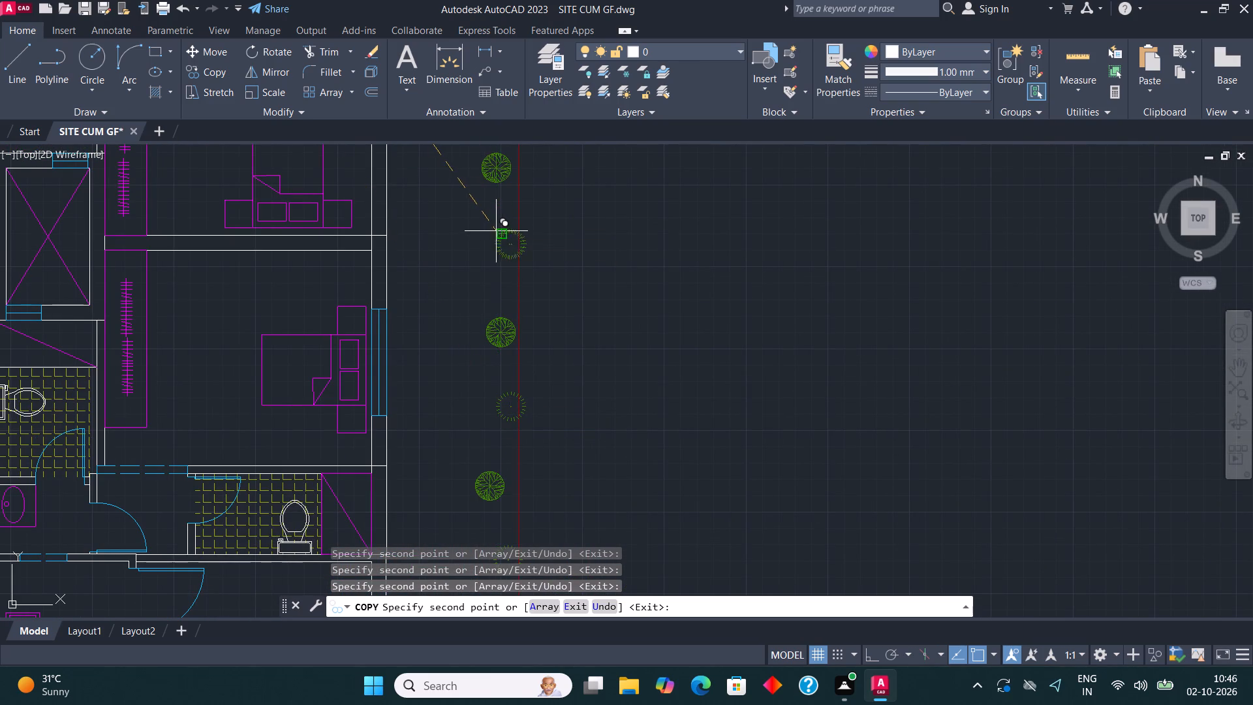
middle_click_drag(512, 229, 517, 544)
left_click(499, 406)
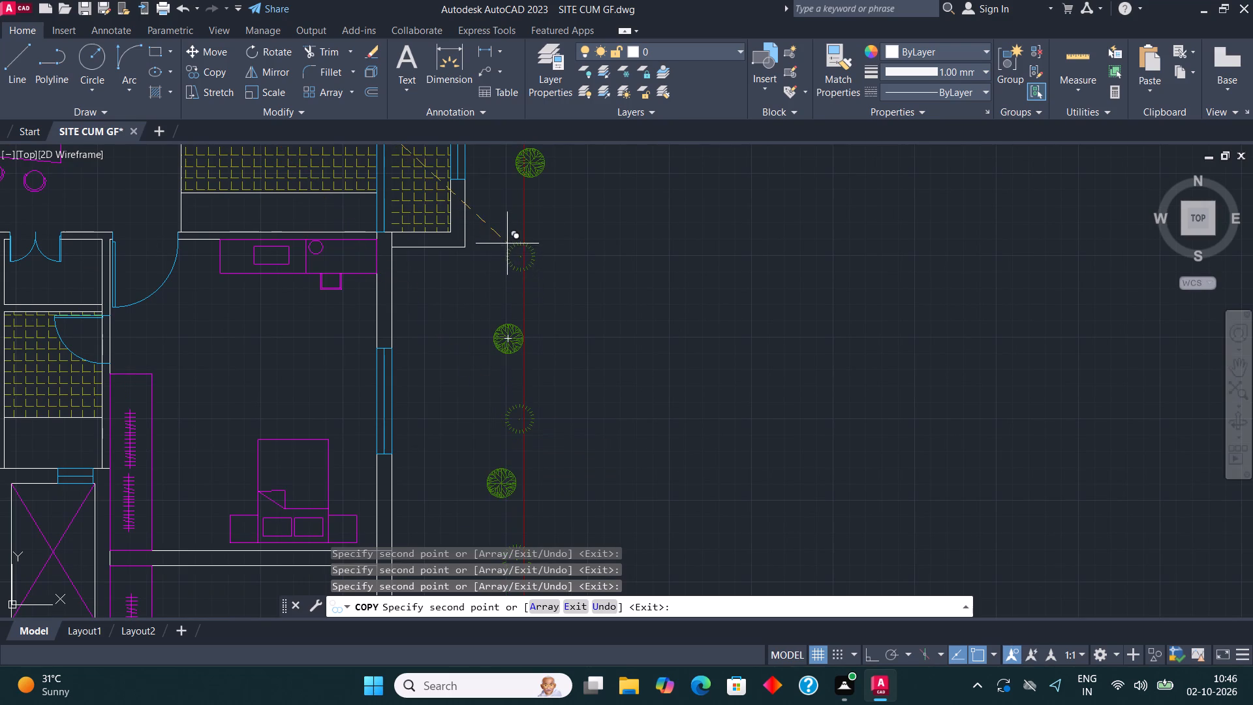
left_click(507, 242)
middle_click_drag(505, 271, 467, 559)
left_click(481, 347)
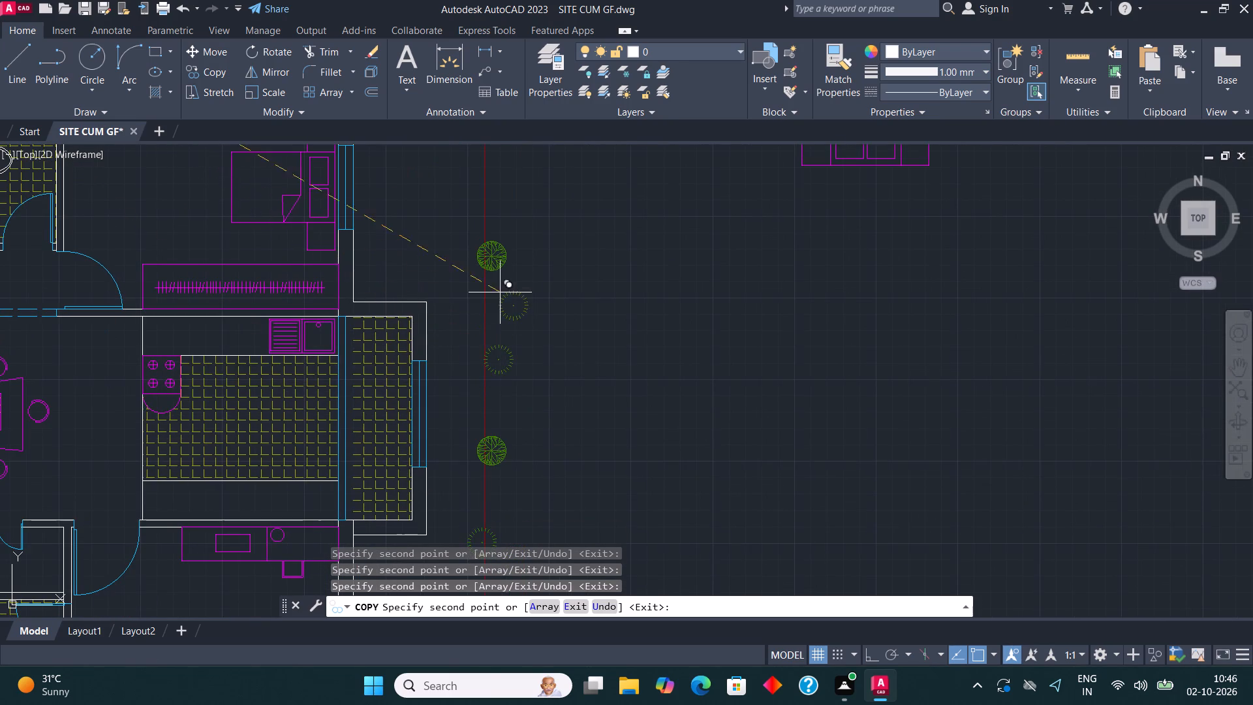
middle_click_drag(500, 328, 465, 648)
left_click(448, 474)
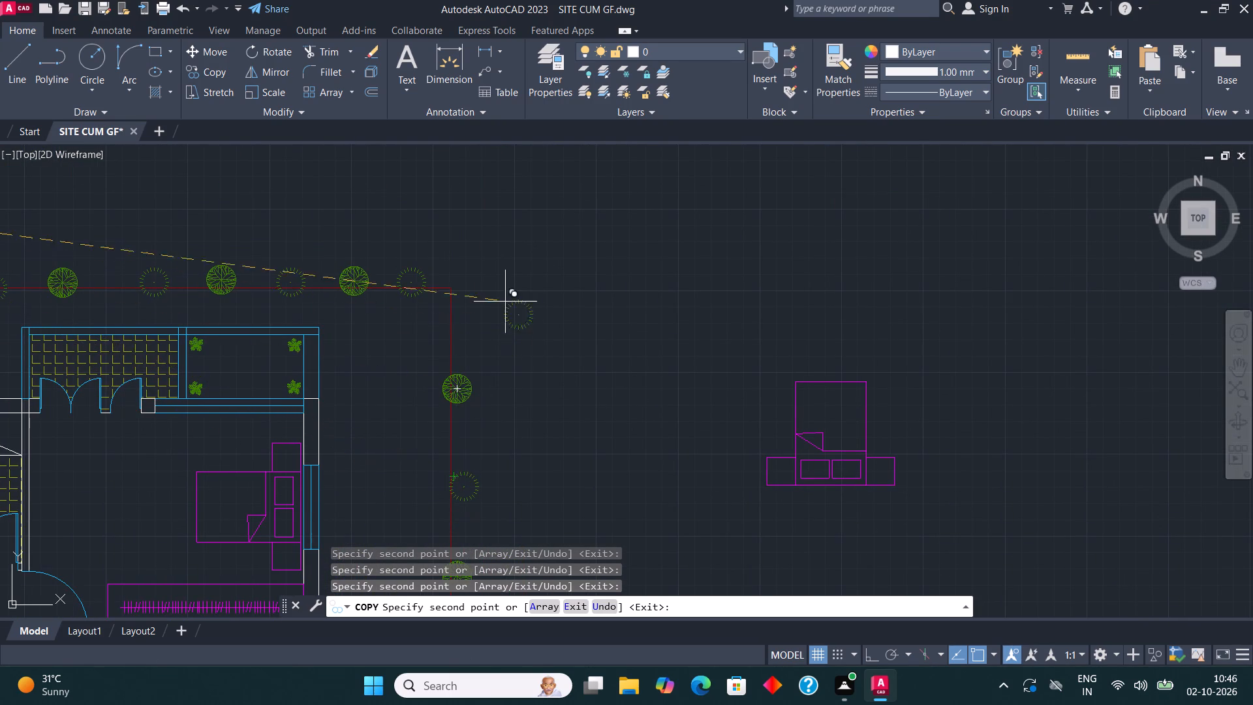
scroll(516, 302, "down", 4)
scroll(520, 369, "down", 1)
key("Escape")
Erase the spare doors, toilets, car and rectangle lying outside the site west of the plan.
middle_click_drag(456, 389, 554, 377)
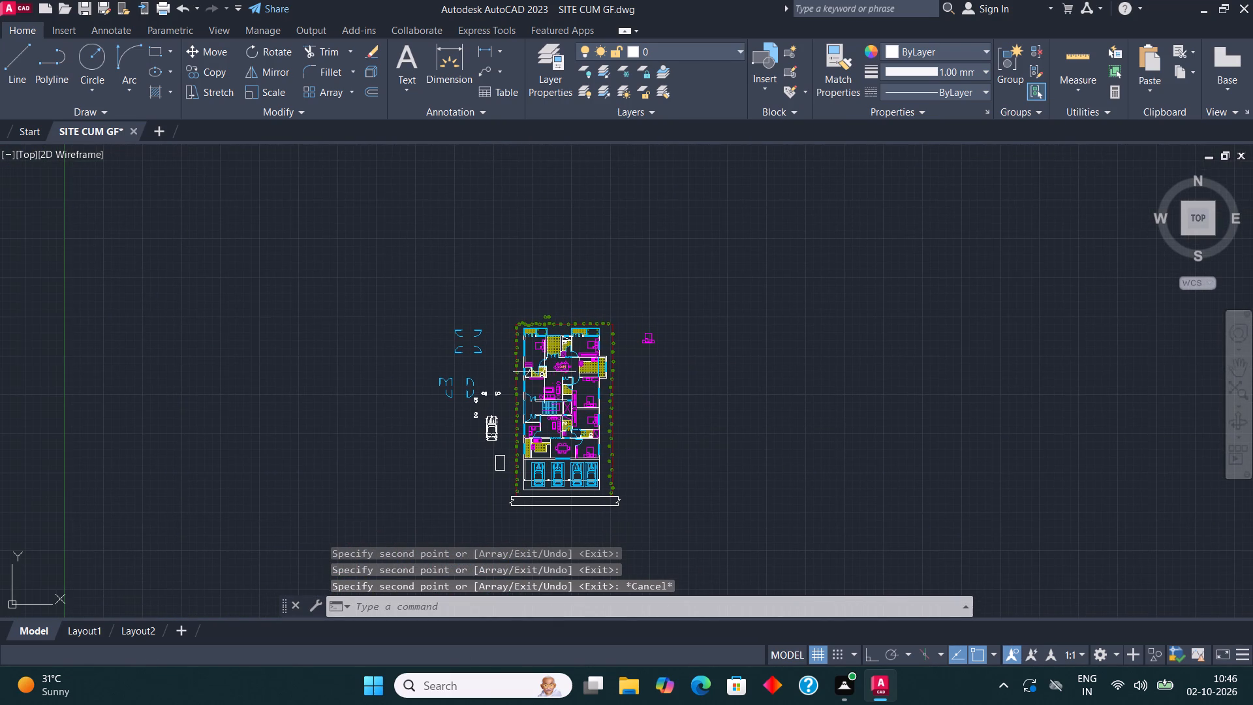
scroll(529, 469, "up", 2)
scroll(461, 460, "up", 2)
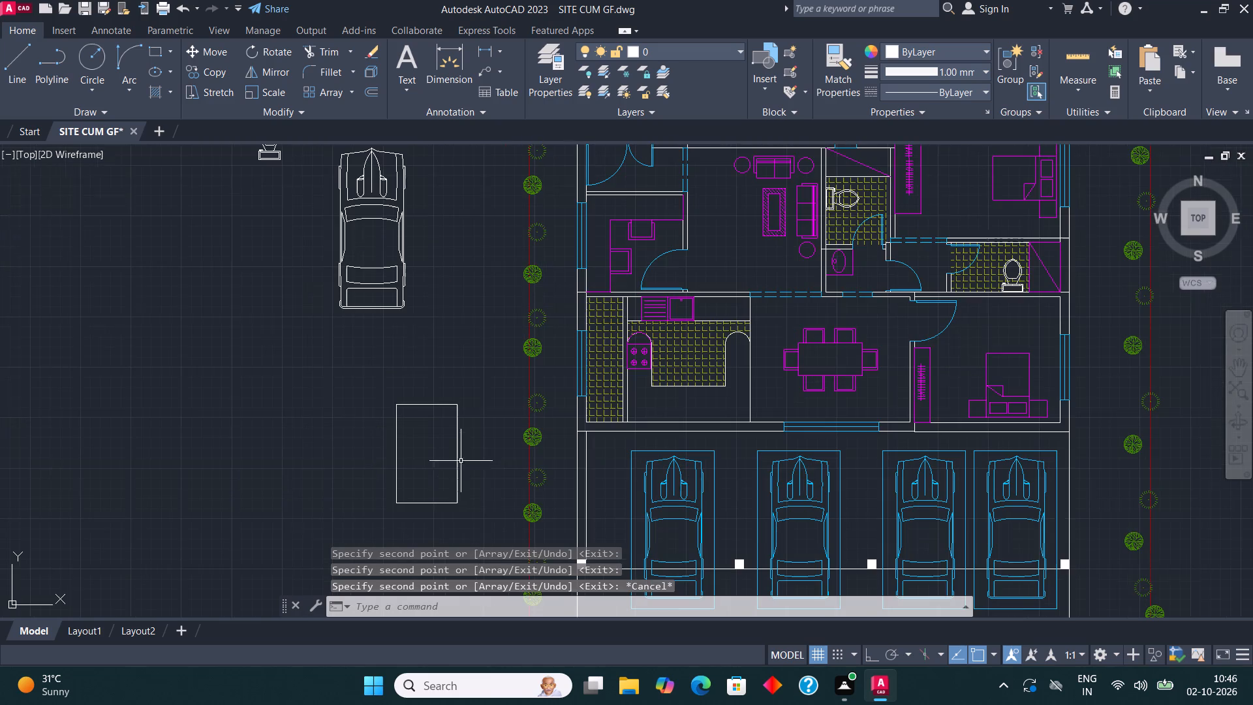
left_click(470, 512)
scroll(464, 497, "down", 3)
left_click(343, 253)
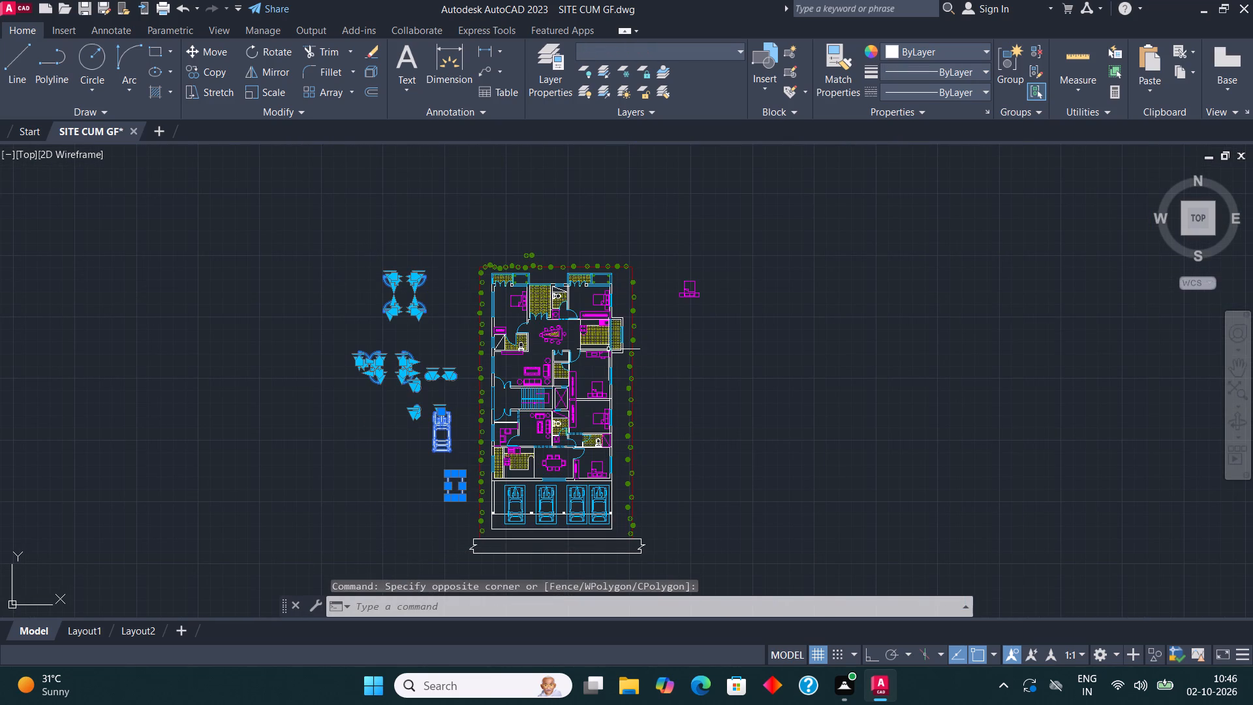
key("Delete")
Erase the spare bed symbol lying outside the site east of the plan.
left_click(724, 326)
left_click(676, 249)
key("Delete")
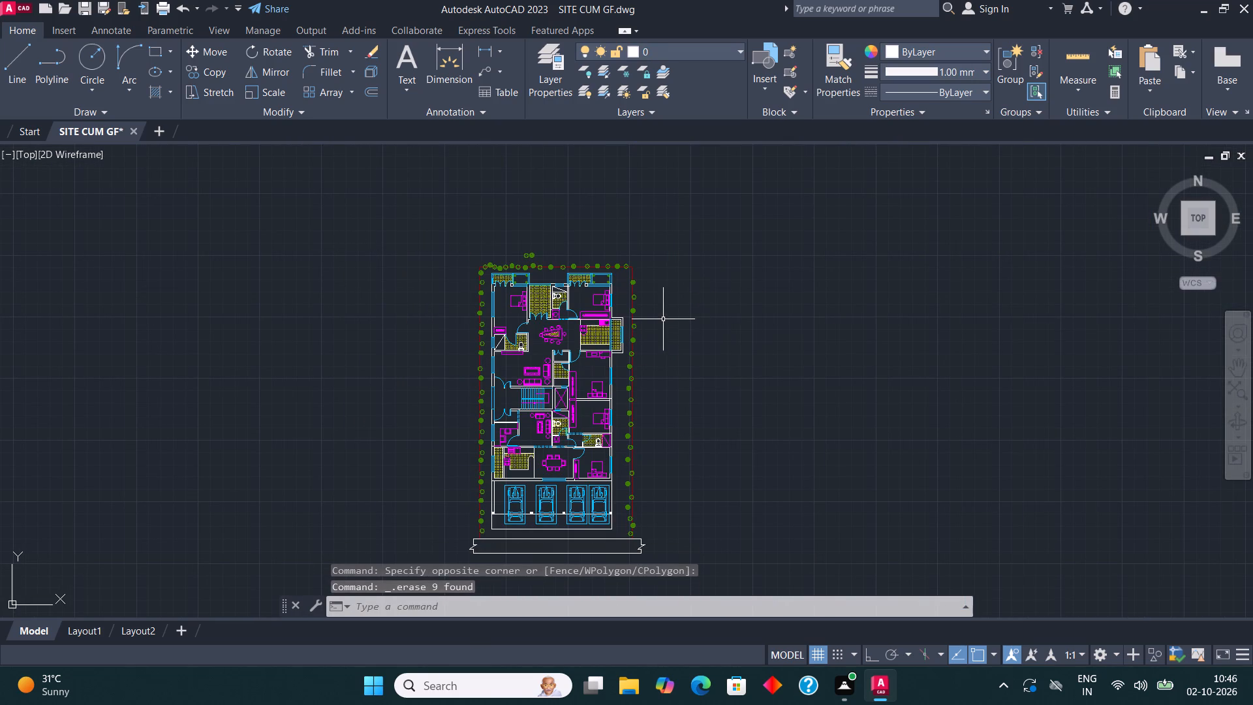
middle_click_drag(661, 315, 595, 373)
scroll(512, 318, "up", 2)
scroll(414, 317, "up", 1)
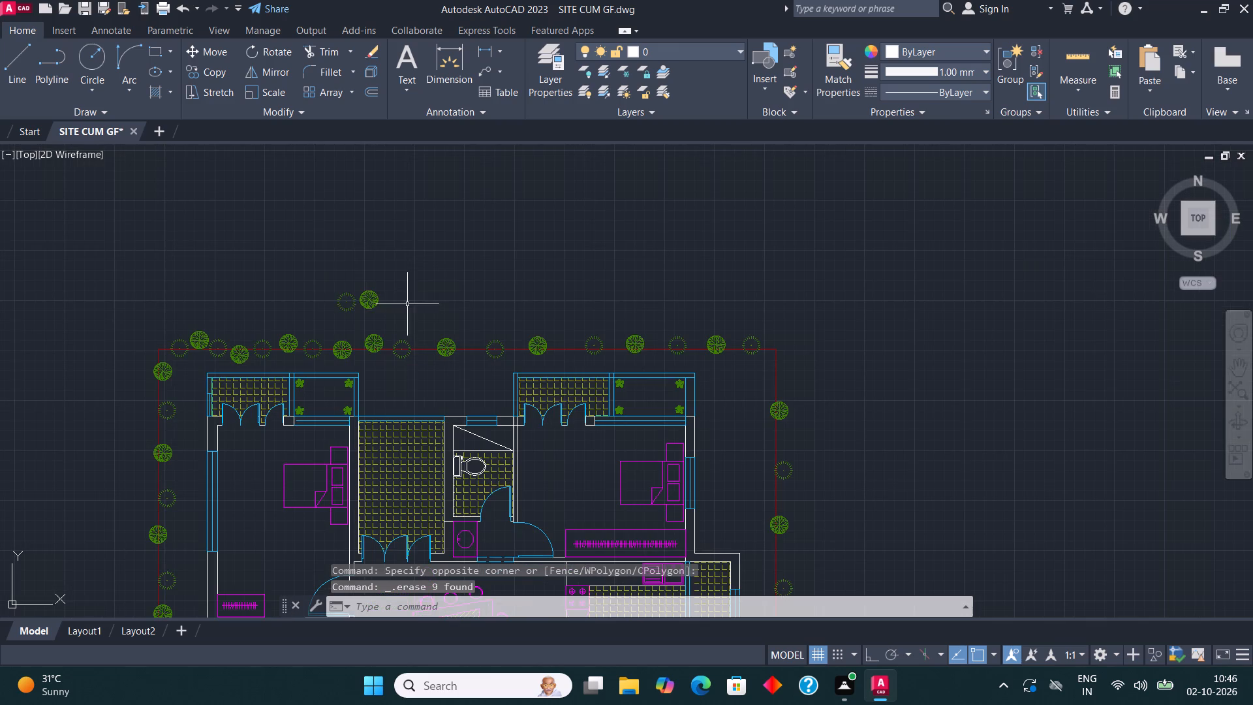
Erase the two spare tree symbols lying outside the site north of the plan.
left_click_drag(409, 304, 406, 294)
left_click(311, 231)
key("Delete")
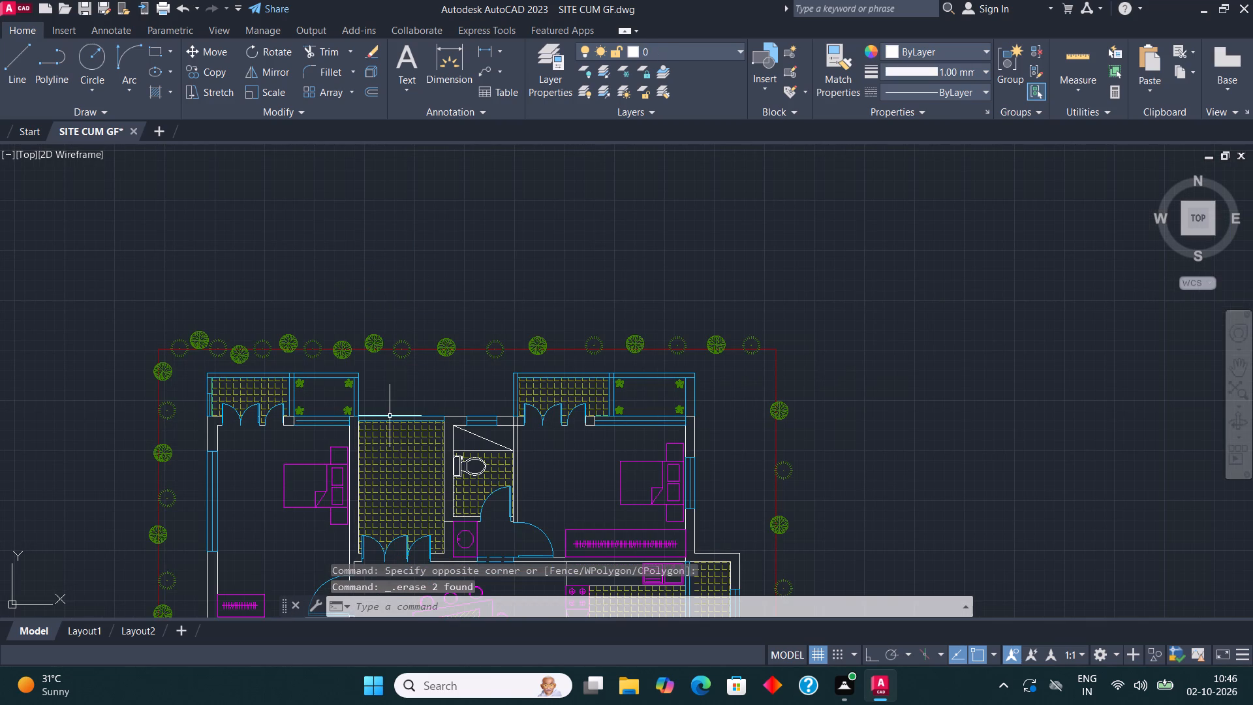
Make the wall layer current.
middle_click_drag(209, 389, 292, 364)
scroll(289, 362, "up", 1)
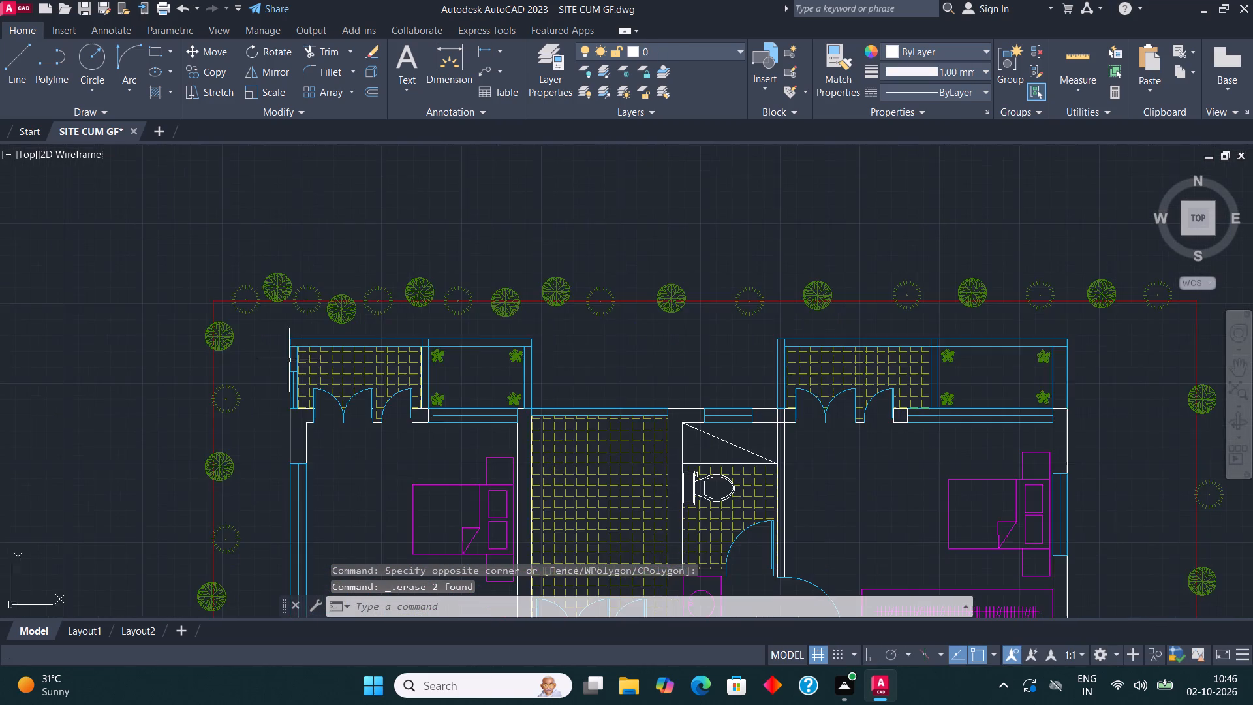
scroll(289, 360, "up", 1)
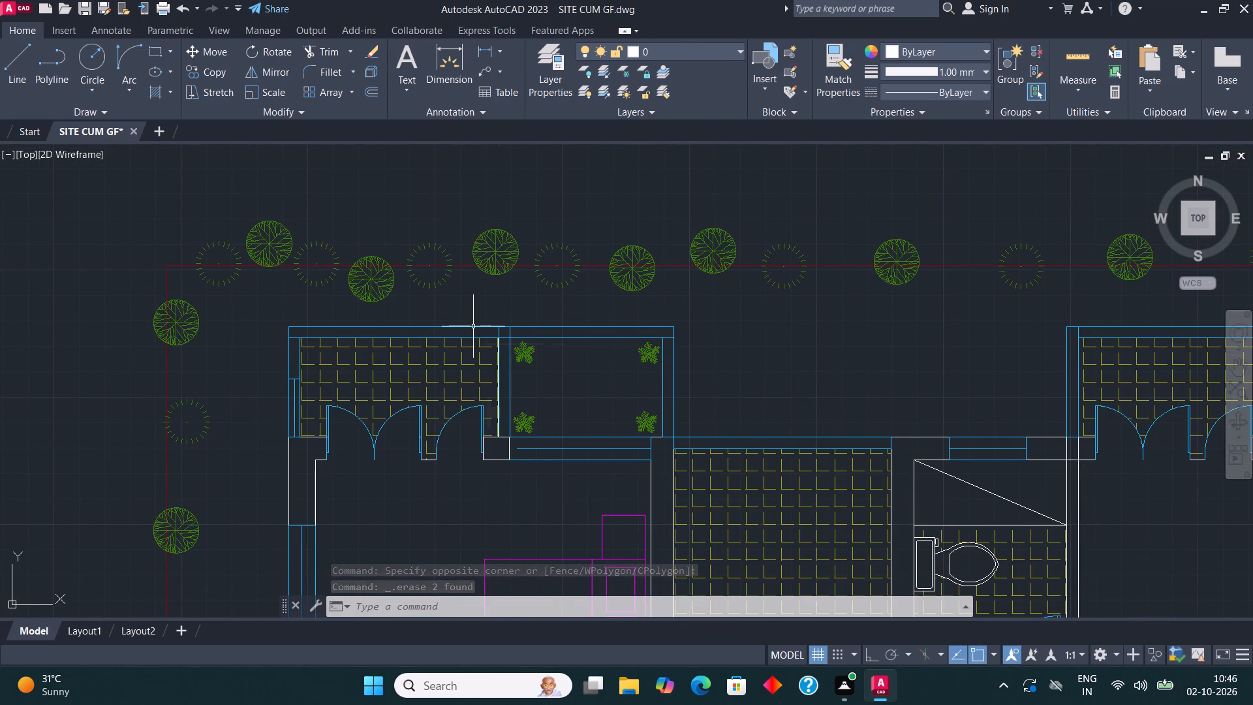
middle_click_drag(495, 385, 484, 277)
left_click(685, 55)
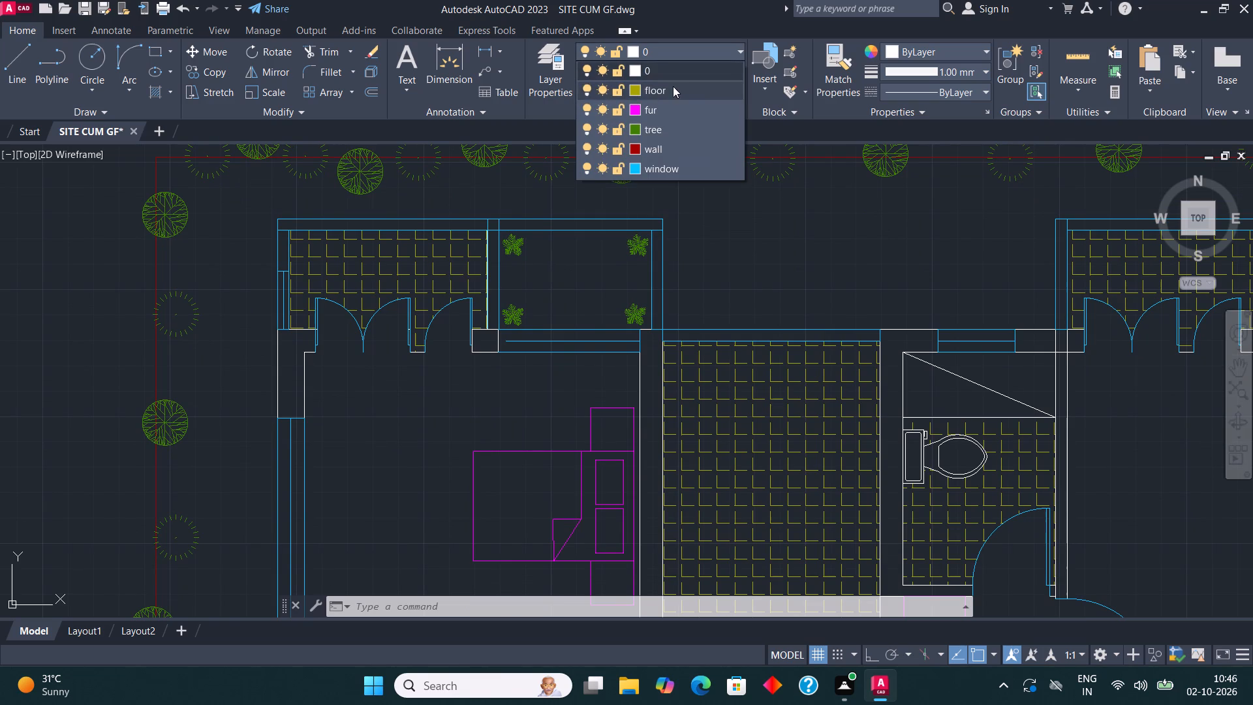
left_click(658, 152)
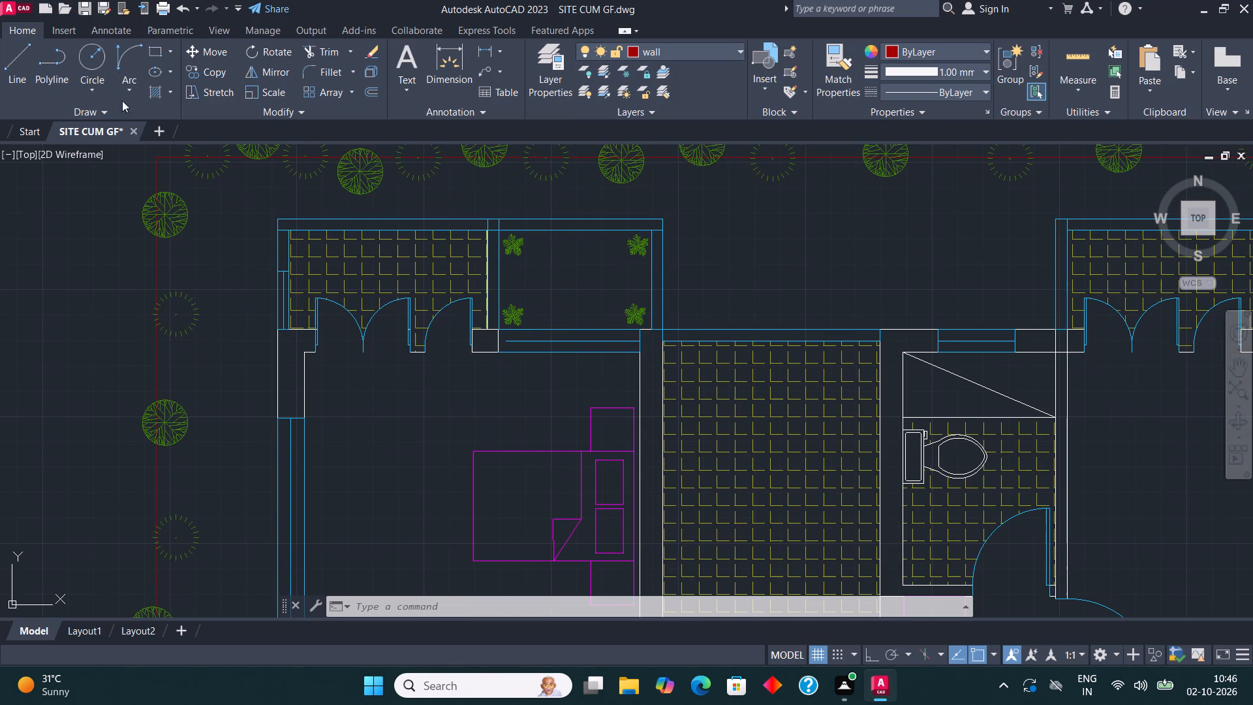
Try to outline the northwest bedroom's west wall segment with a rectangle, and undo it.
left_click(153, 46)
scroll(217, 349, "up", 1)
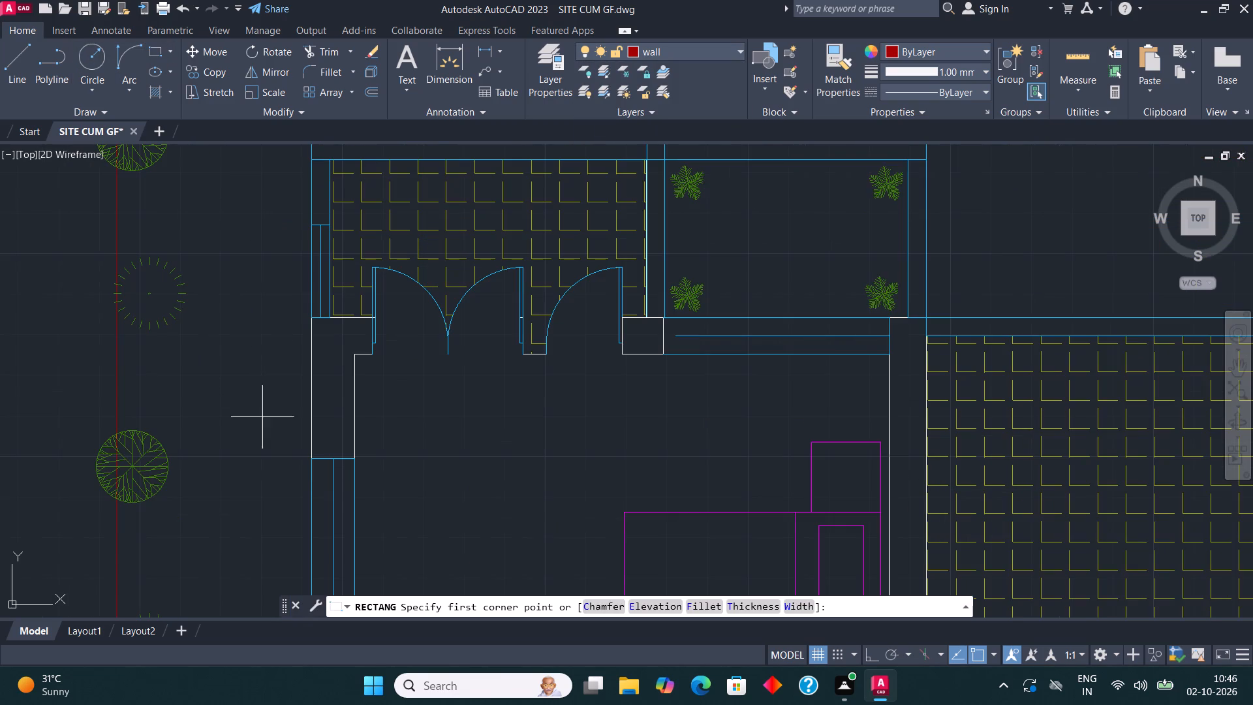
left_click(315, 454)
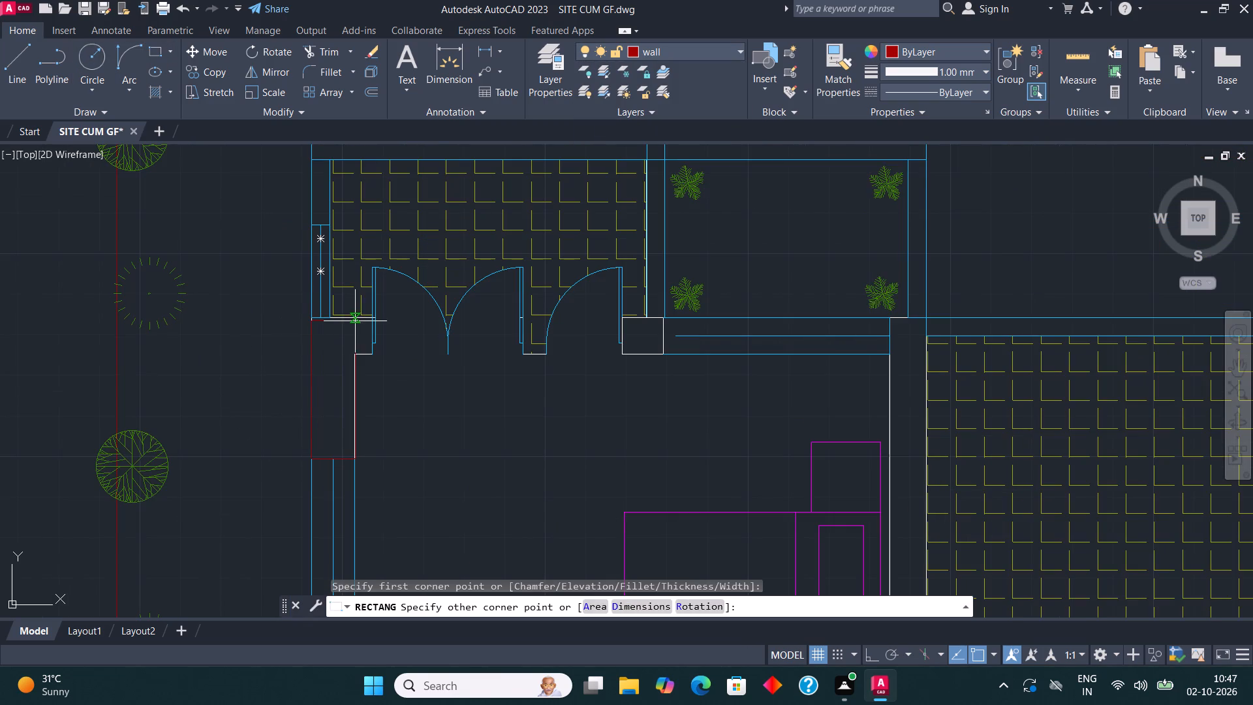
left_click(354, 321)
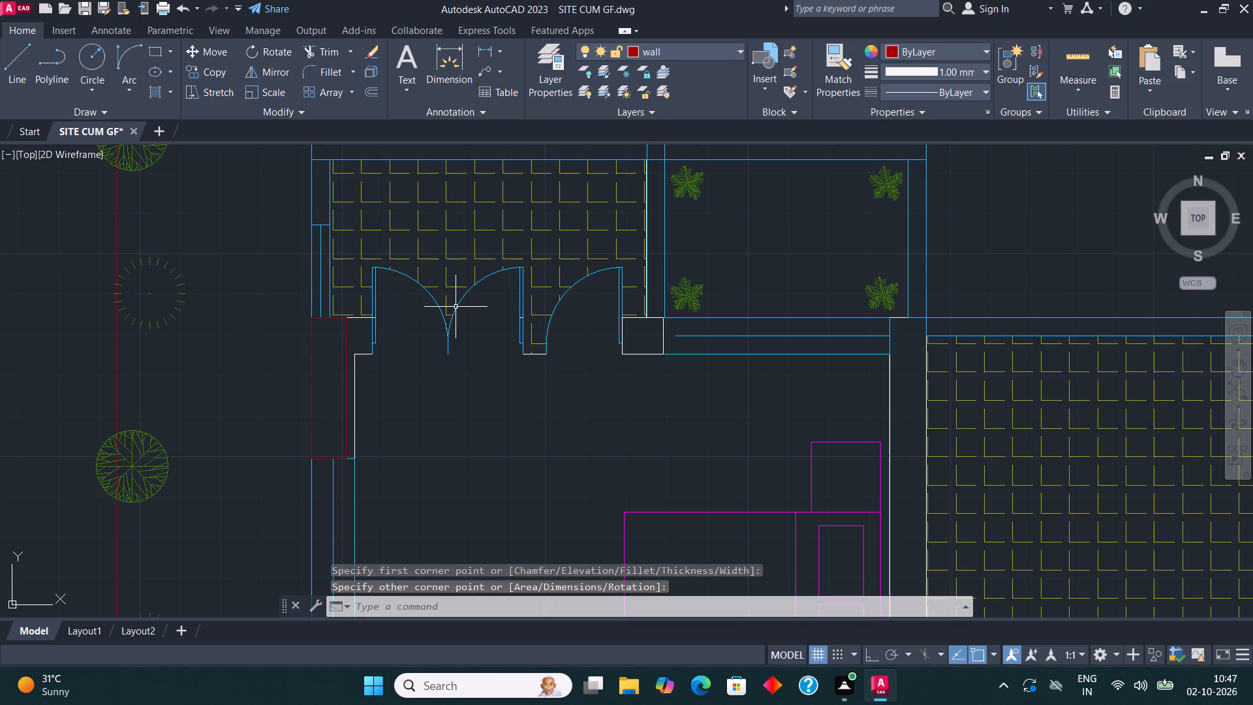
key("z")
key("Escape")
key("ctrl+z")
Start a hatch with the SOLID pattern and fill the wall segment at the northwest corner of the northwest bedroom.
scroll(362, 405, "up", 2)
key("h")
key("Return")
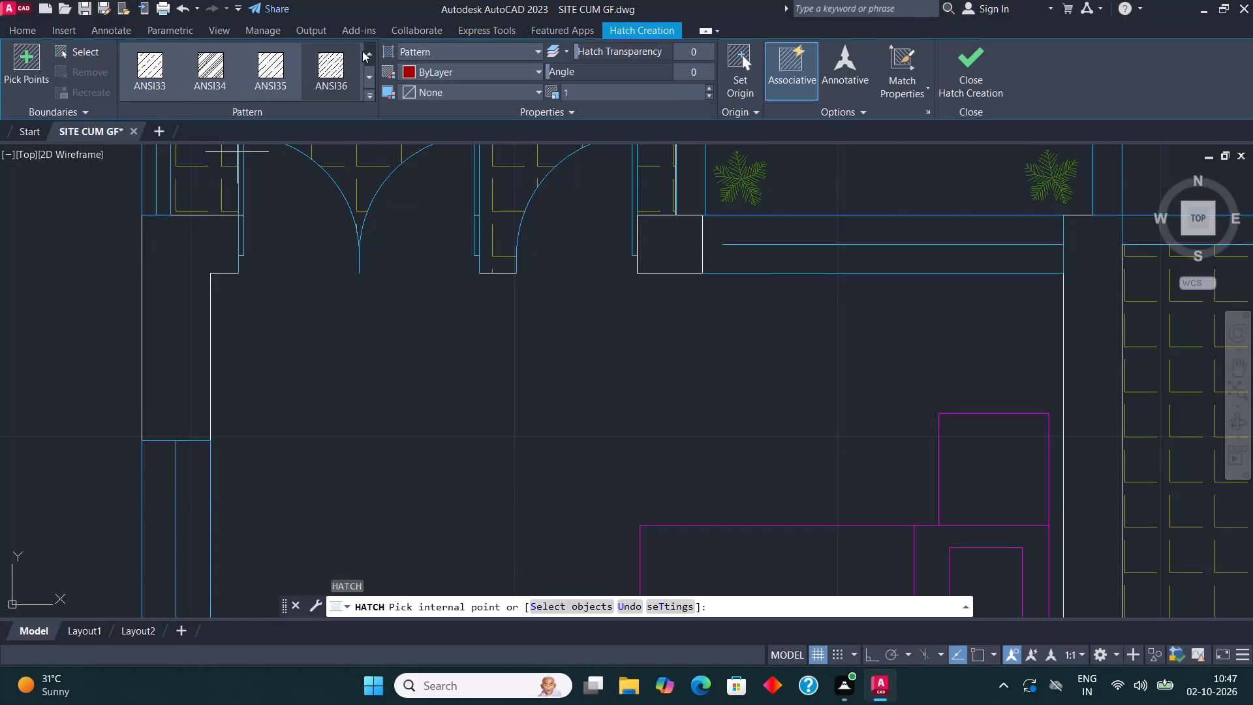
left_click(361, 51)
double_click(365, 52)
left_click(152, 55)
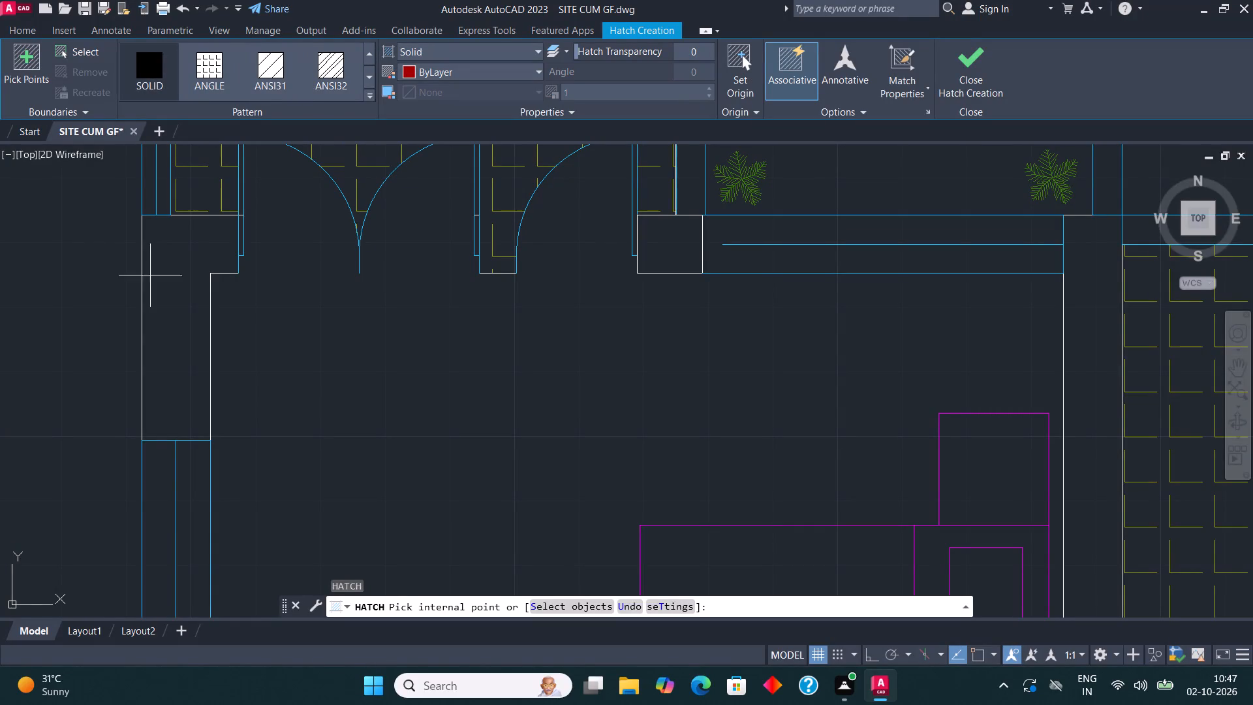
left_click(183, 339)
Add solid hatch to the next three west wall segments southward, down to the one beside the northern entrance door.
scroll(336, 244, "down", 4)
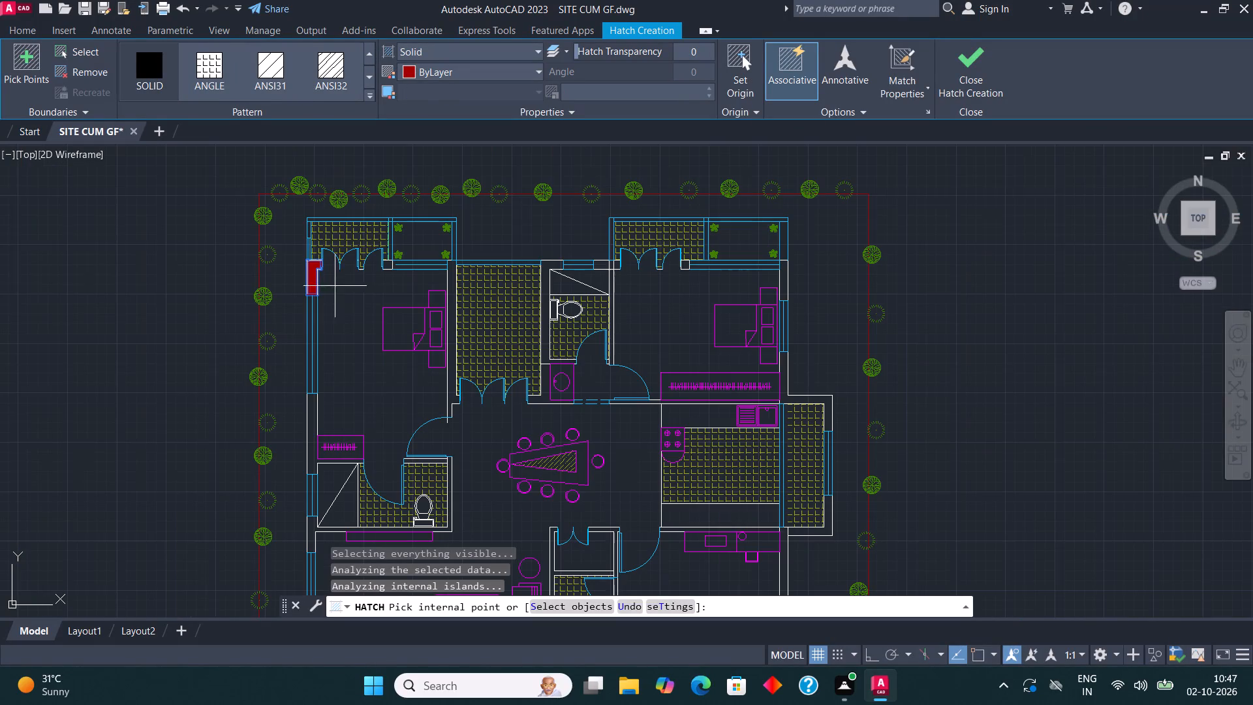
scroll(308, 471, "up", 1)
left_click(304, 437)
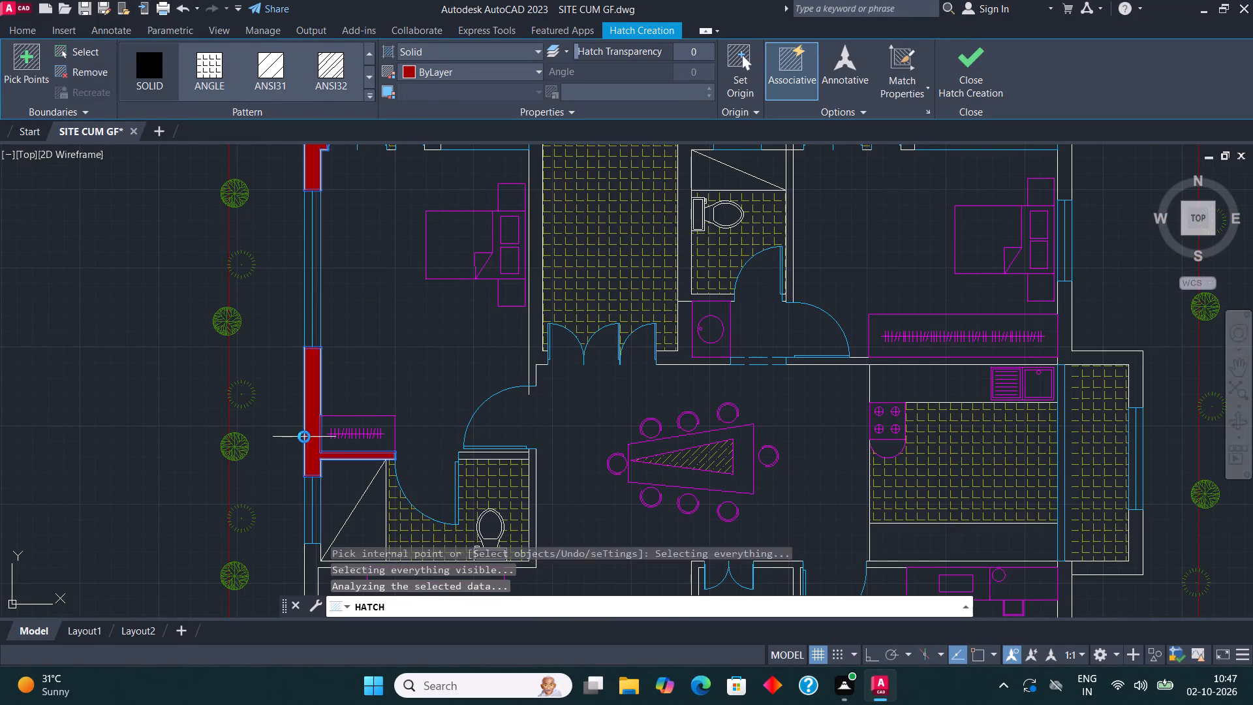
scroll(380, 317, "down", 3)
scroll(320, 480, "up", 2)
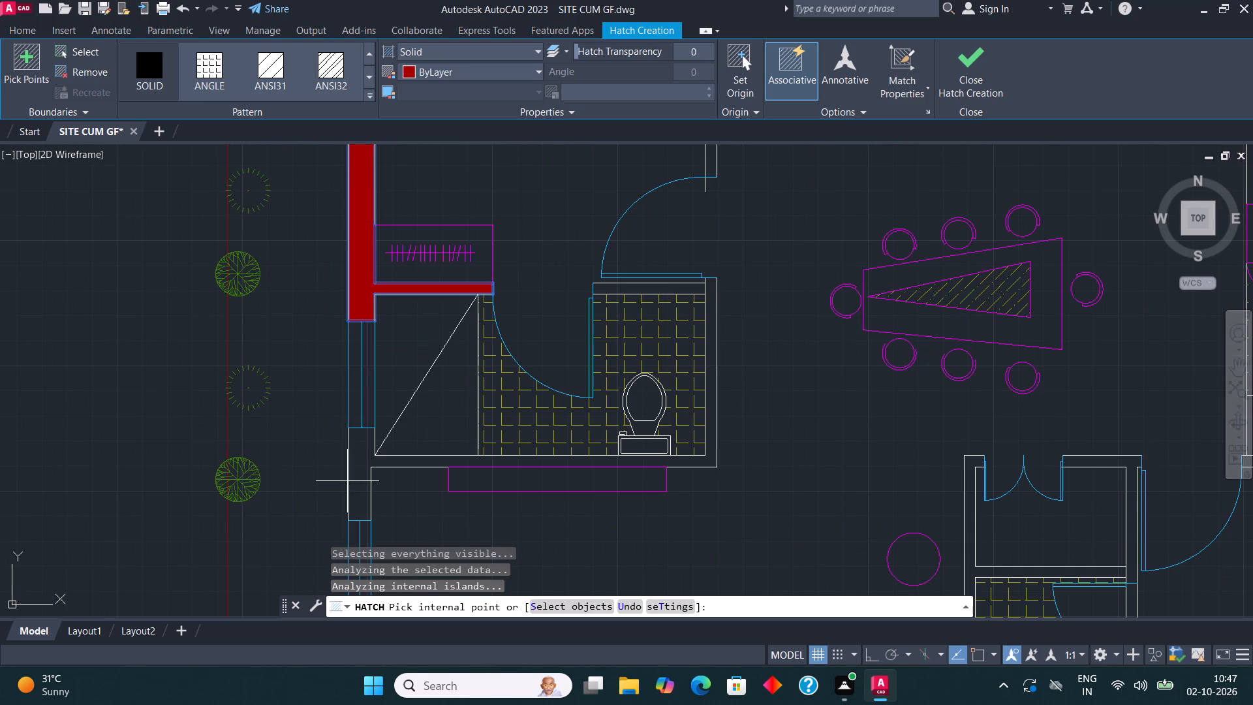
left_click(354, 470)
scroll(412, 166, "down", 3)
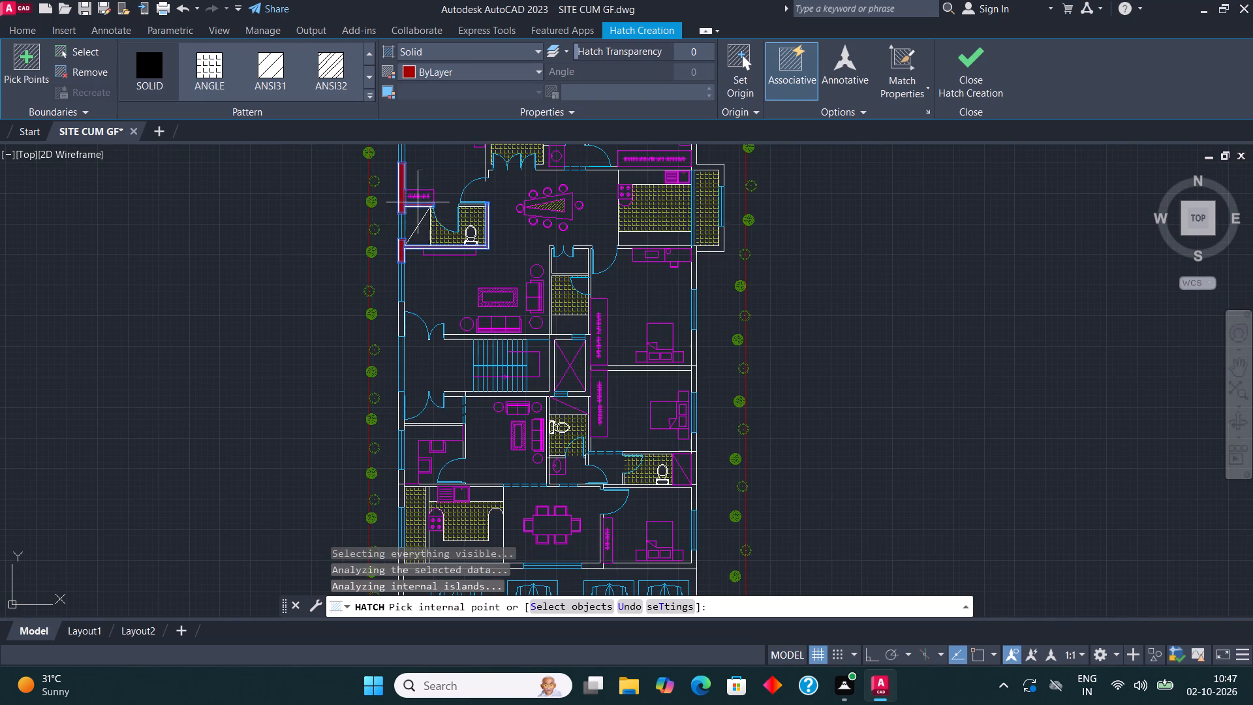
scroll(407, 312, "up", 2)
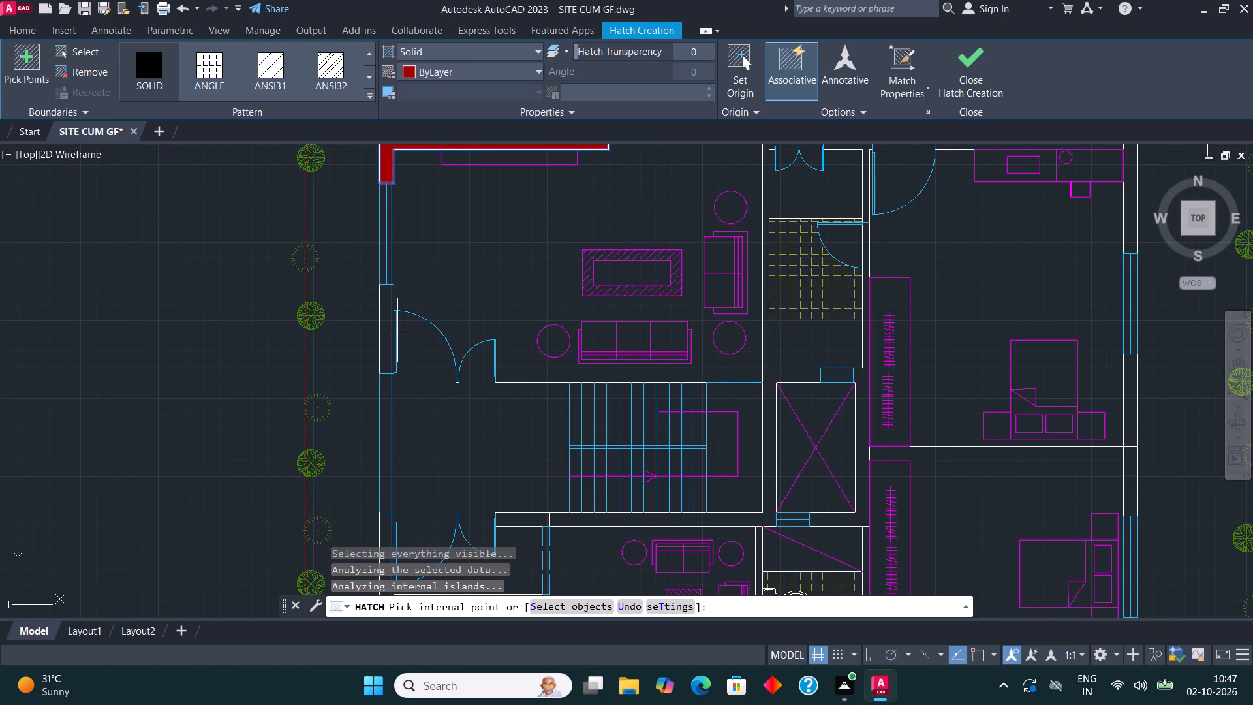
left_click(383, 324)
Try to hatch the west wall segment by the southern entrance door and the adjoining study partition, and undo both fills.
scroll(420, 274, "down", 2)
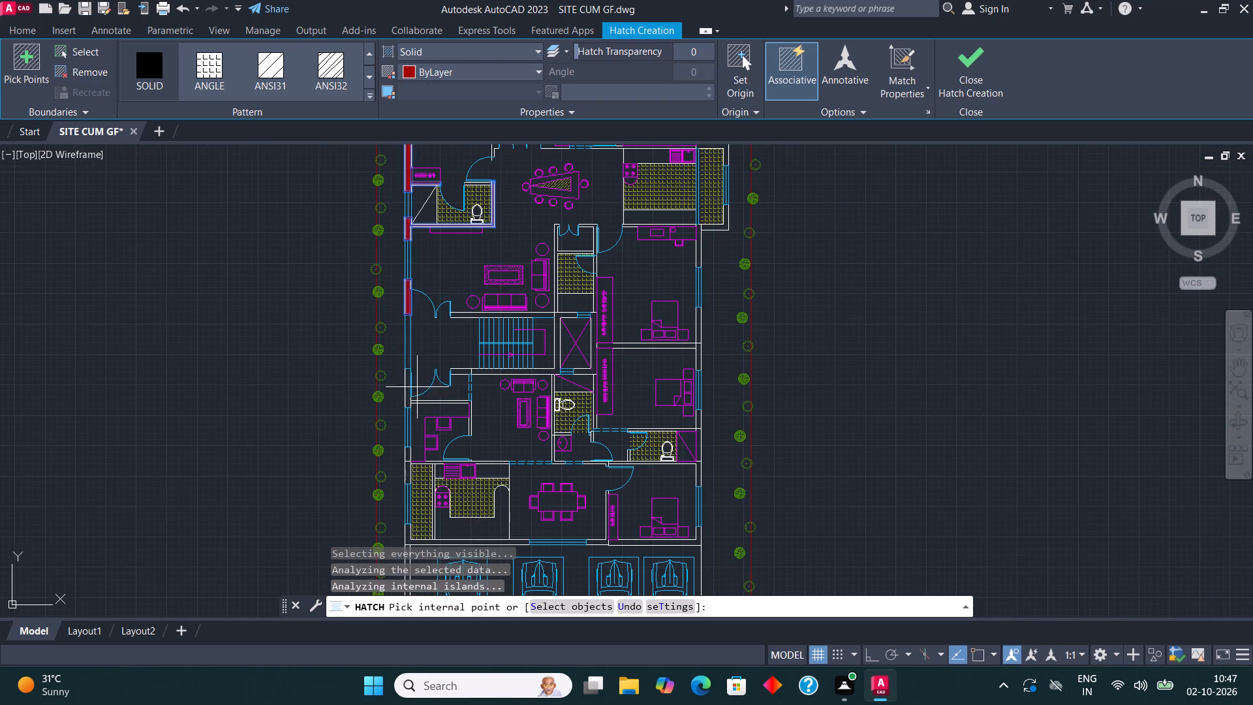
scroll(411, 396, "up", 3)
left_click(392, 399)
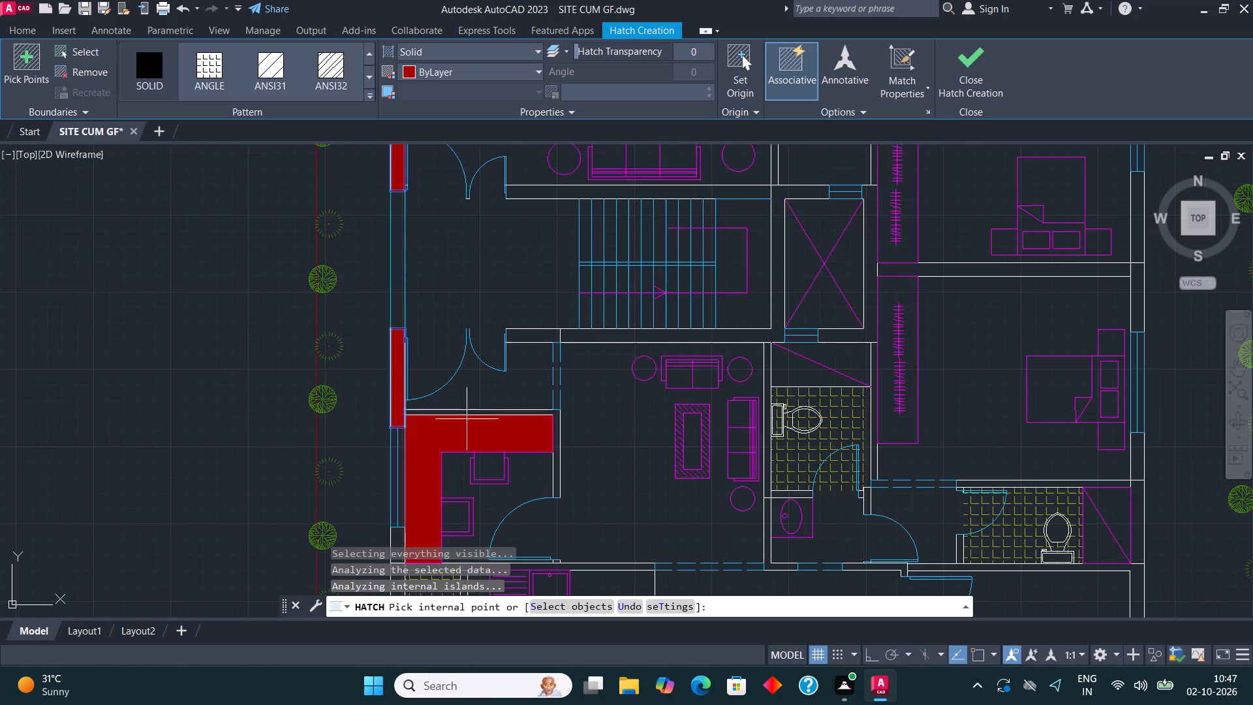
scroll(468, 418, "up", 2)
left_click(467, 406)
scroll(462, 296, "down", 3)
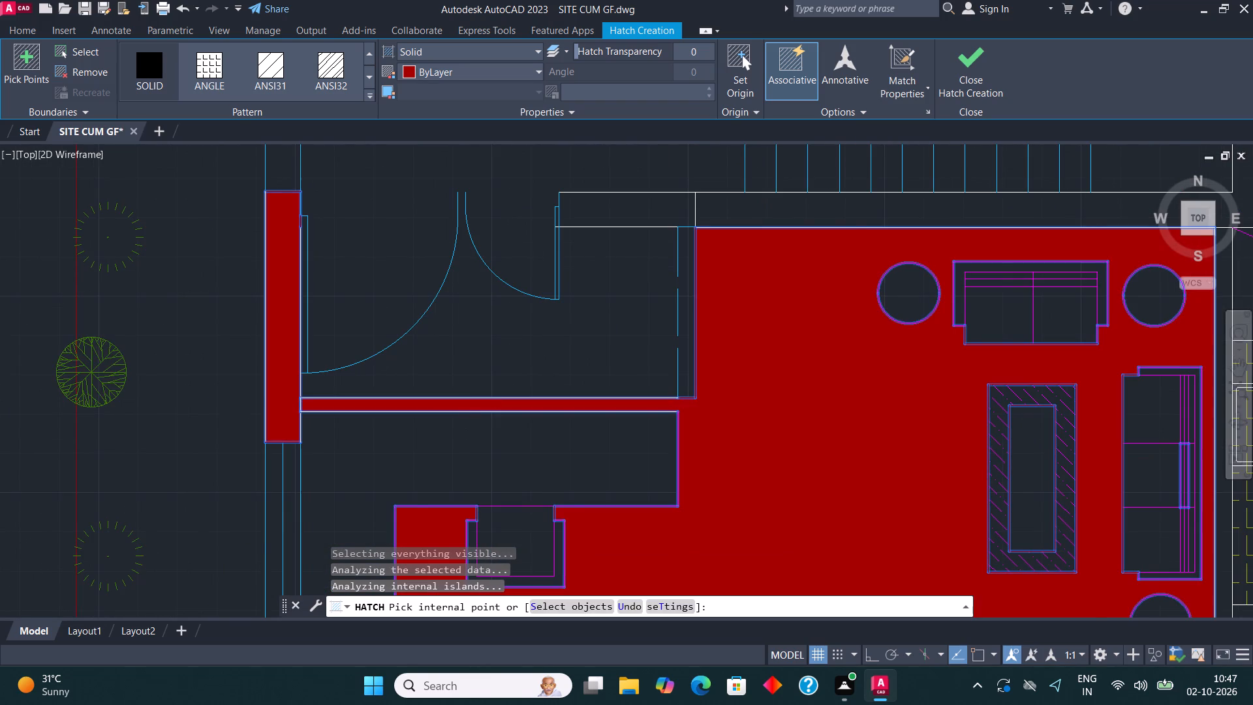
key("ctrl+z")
Hatch the west wall segment by the southern entrance door and the L-shaped partition around the study.
scroll(455, 368, "up", 1)
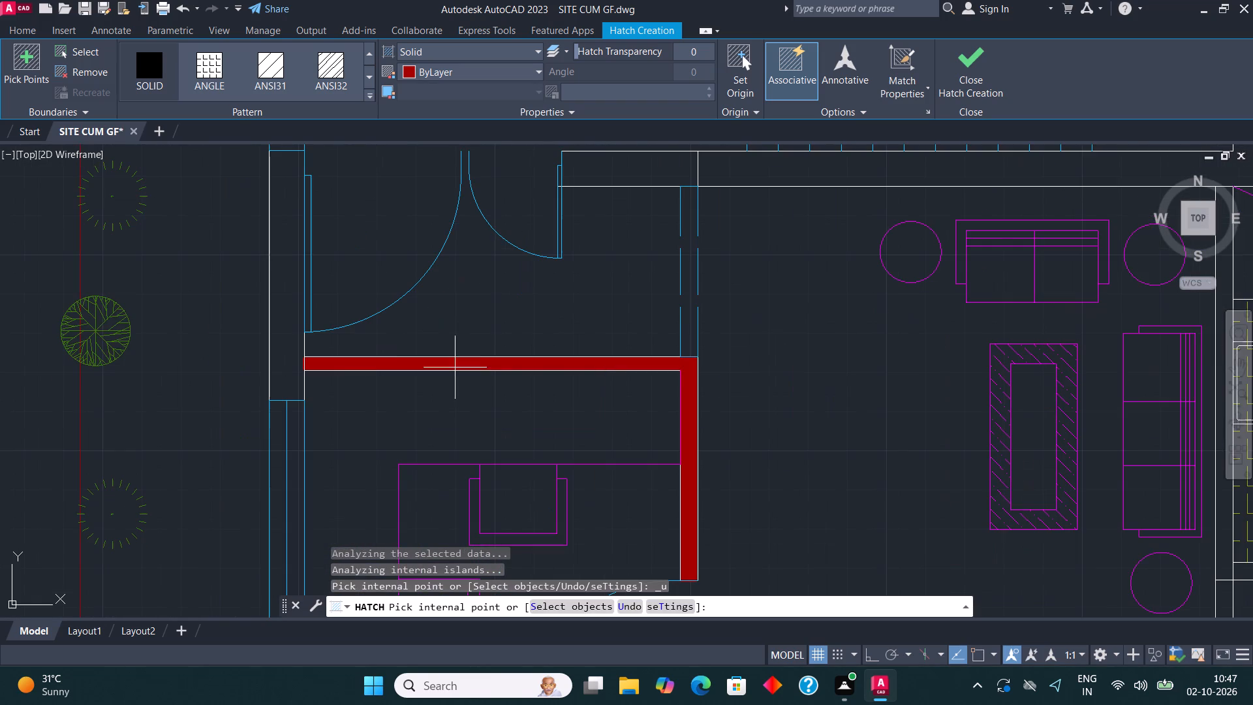
left_click(299, 347)
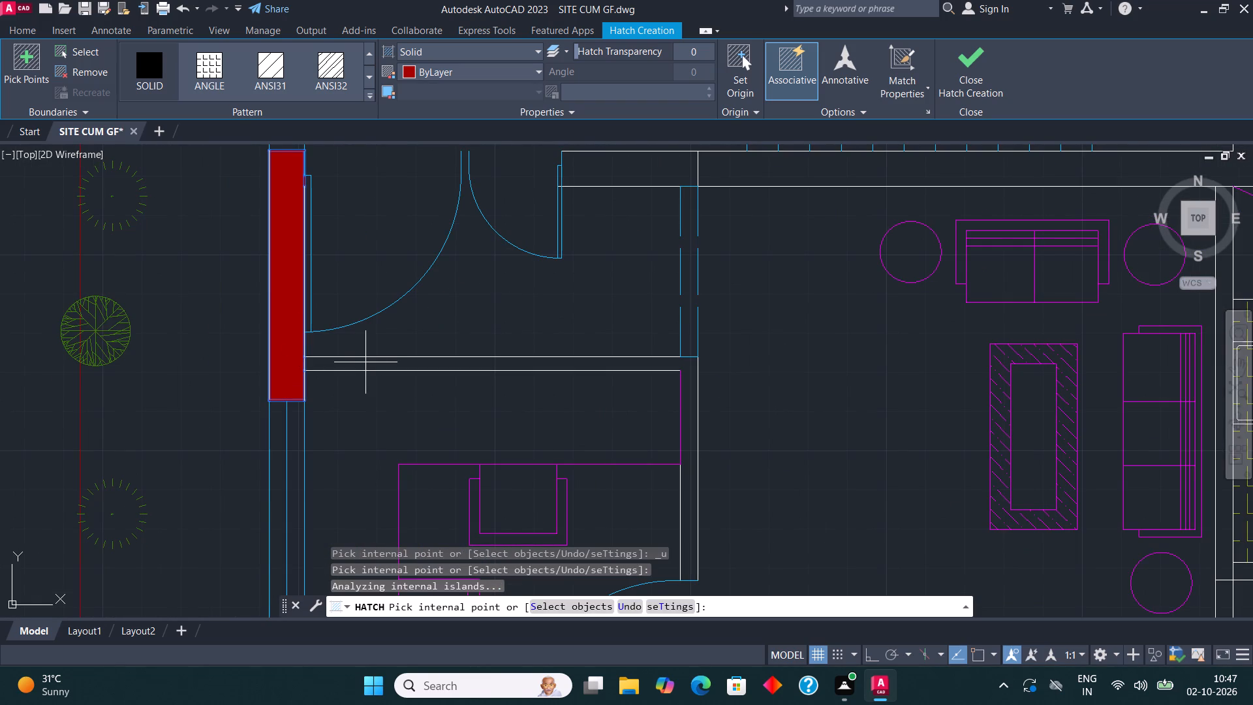
left_click(367, 362)
Hatch the two west wall pieces by the study and kitchen, the kitchen's north wall, and the building's southwest corner wall.
scroll(416, 278, "down", 3)
scroll(386, 409, "up", 2)
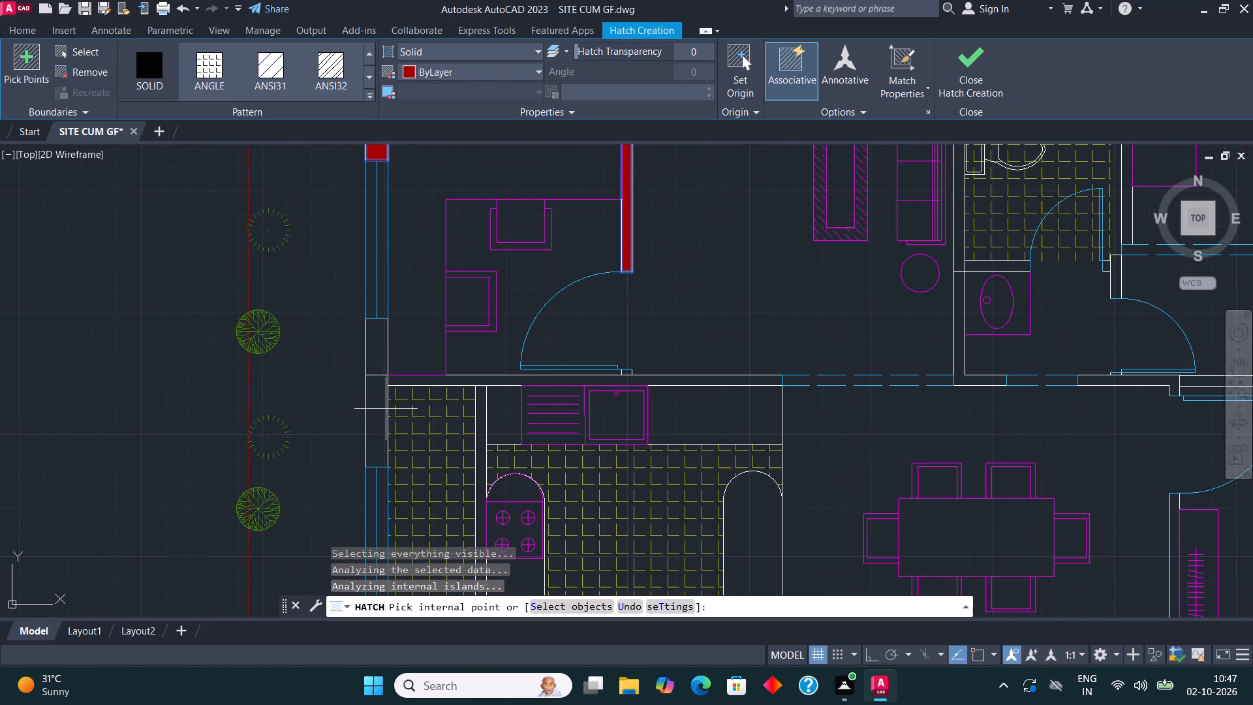
left_click(373, 384)
left_click(373, 348)
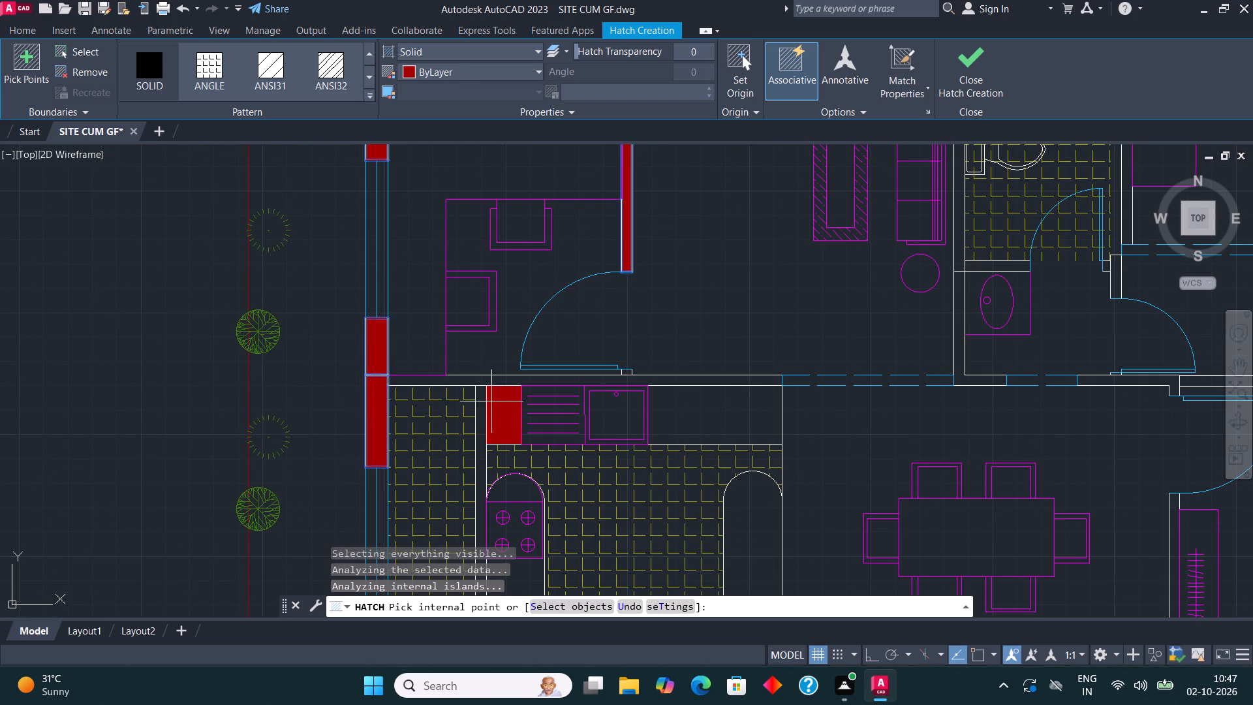
left_click(484, 377)
scroll(490, 301, "down", 2)
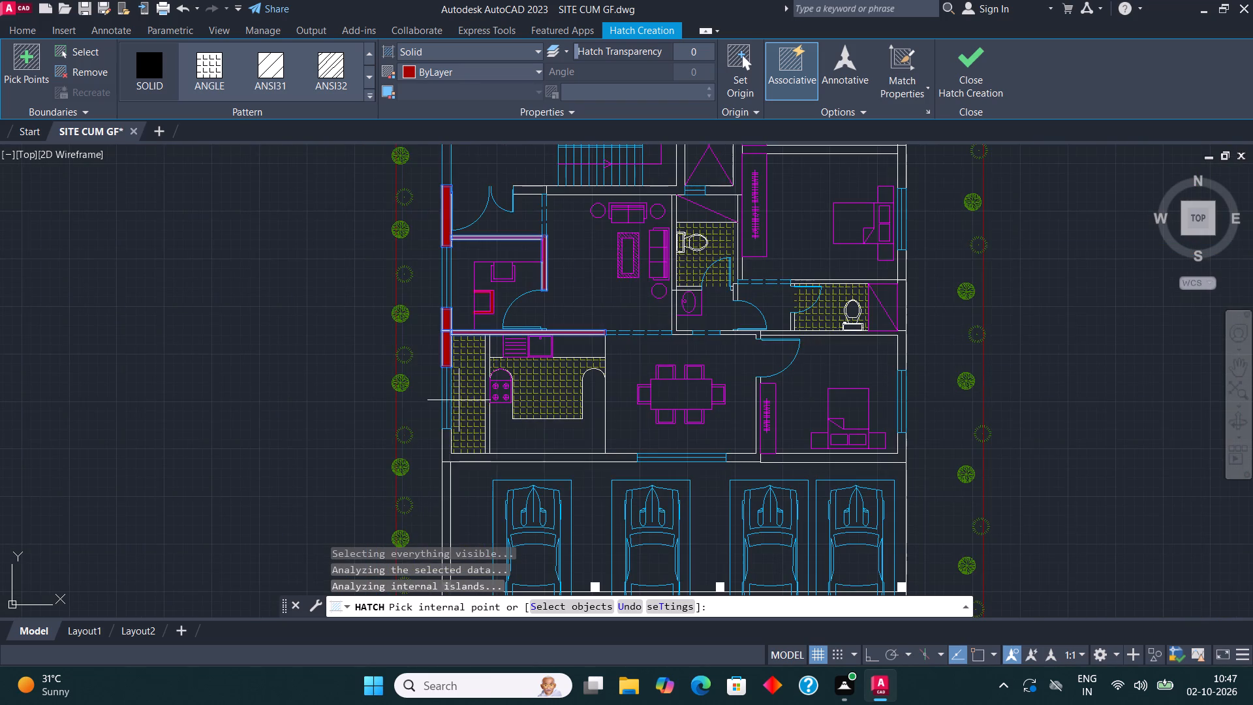
scroll(445, 436, "up", 1)
left_click(444, 450)
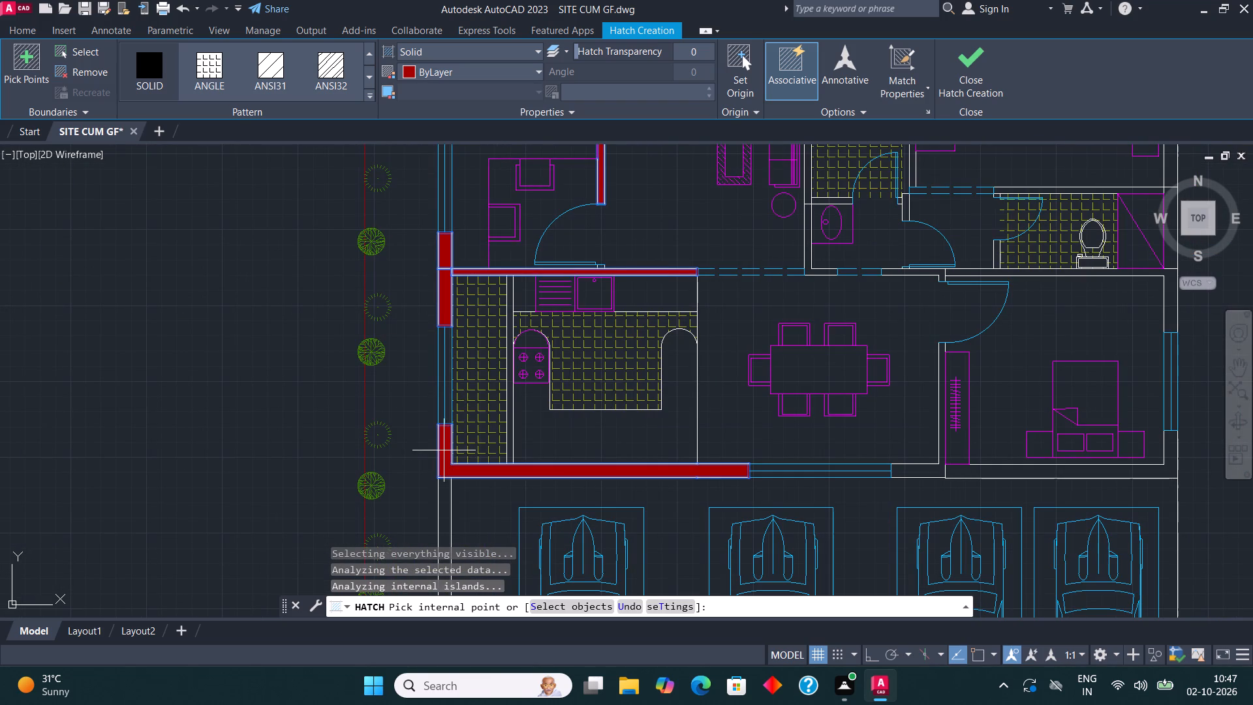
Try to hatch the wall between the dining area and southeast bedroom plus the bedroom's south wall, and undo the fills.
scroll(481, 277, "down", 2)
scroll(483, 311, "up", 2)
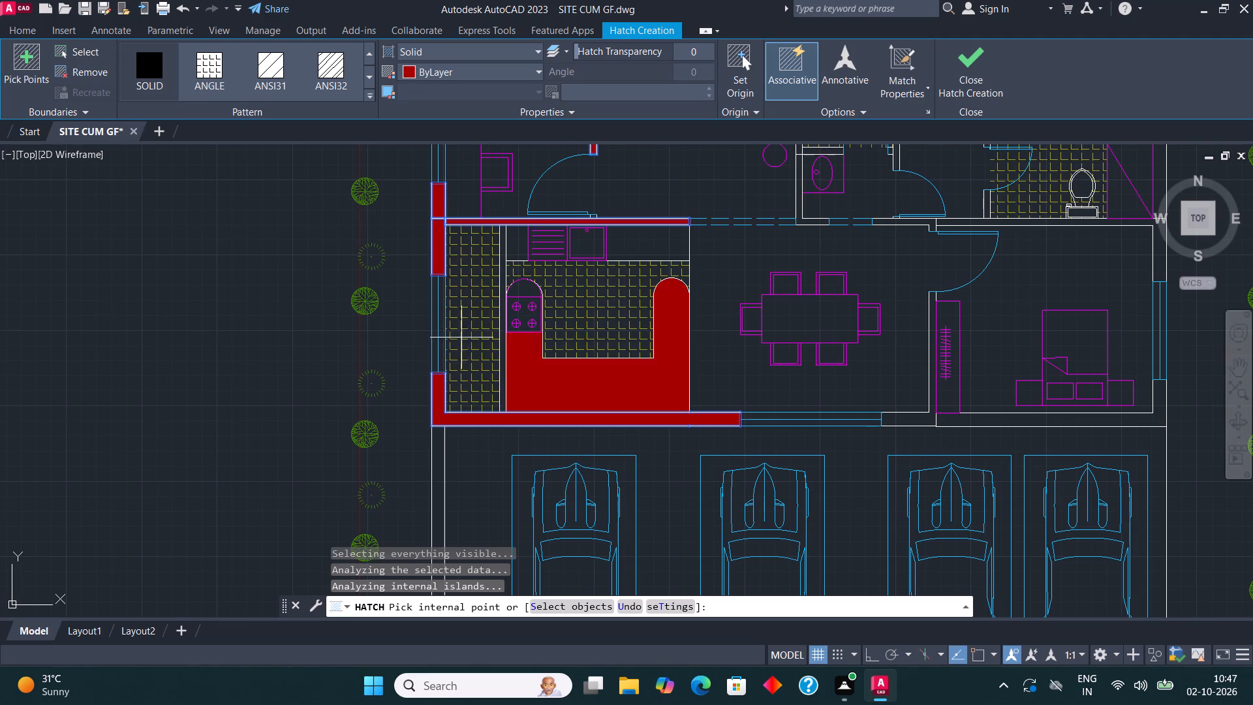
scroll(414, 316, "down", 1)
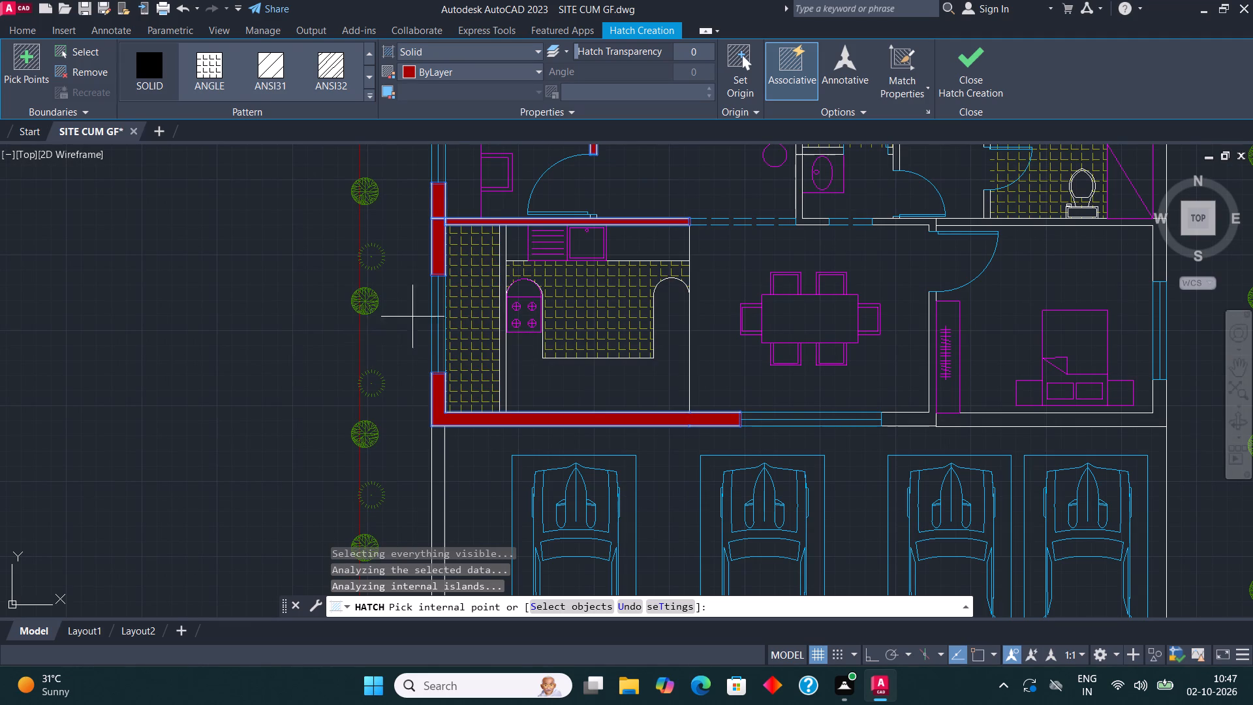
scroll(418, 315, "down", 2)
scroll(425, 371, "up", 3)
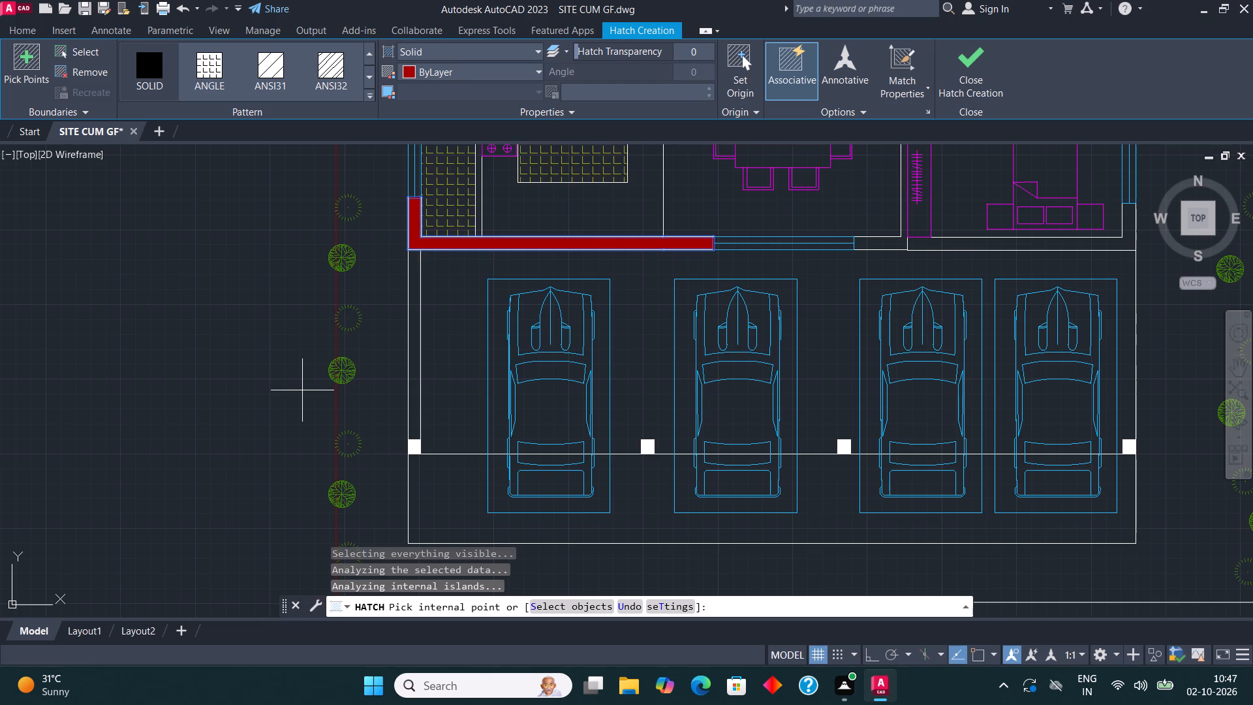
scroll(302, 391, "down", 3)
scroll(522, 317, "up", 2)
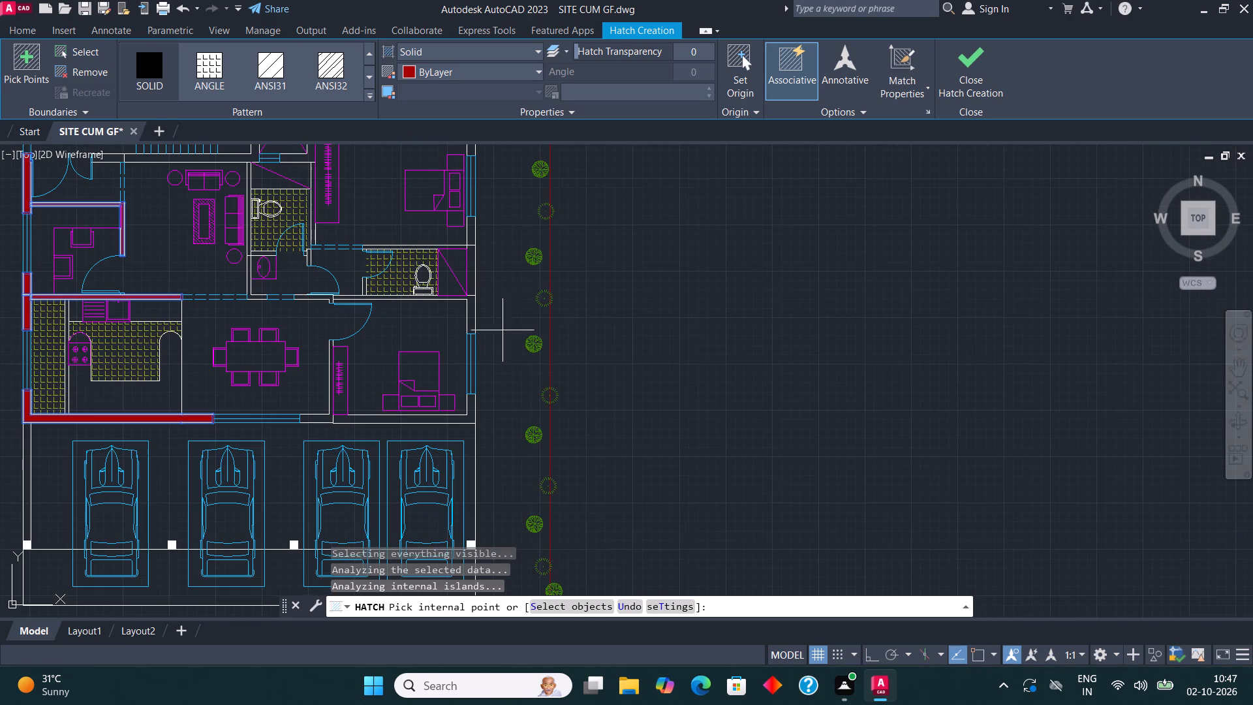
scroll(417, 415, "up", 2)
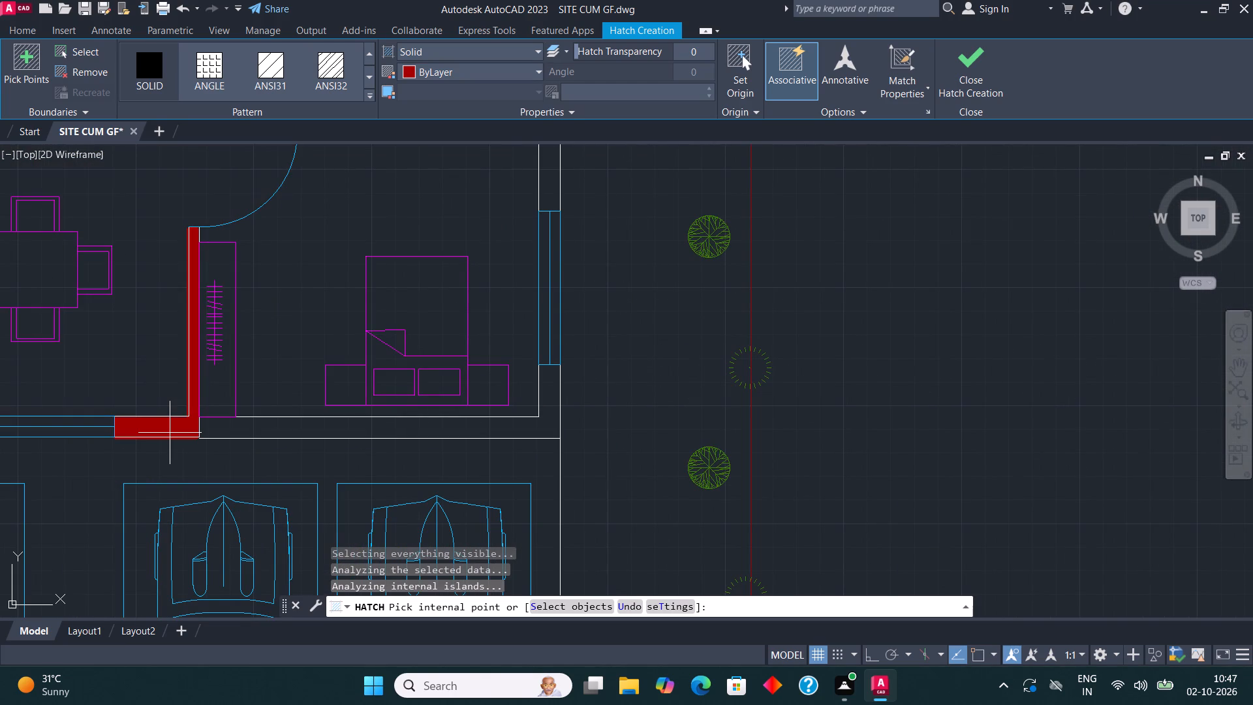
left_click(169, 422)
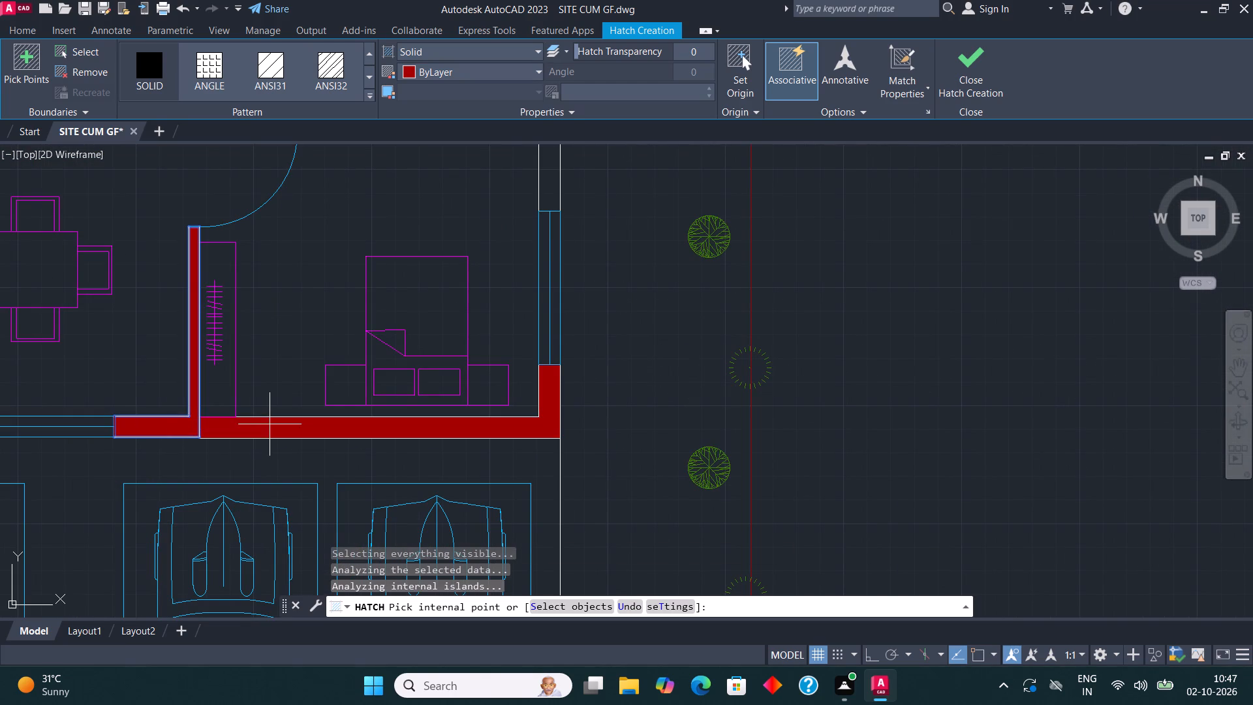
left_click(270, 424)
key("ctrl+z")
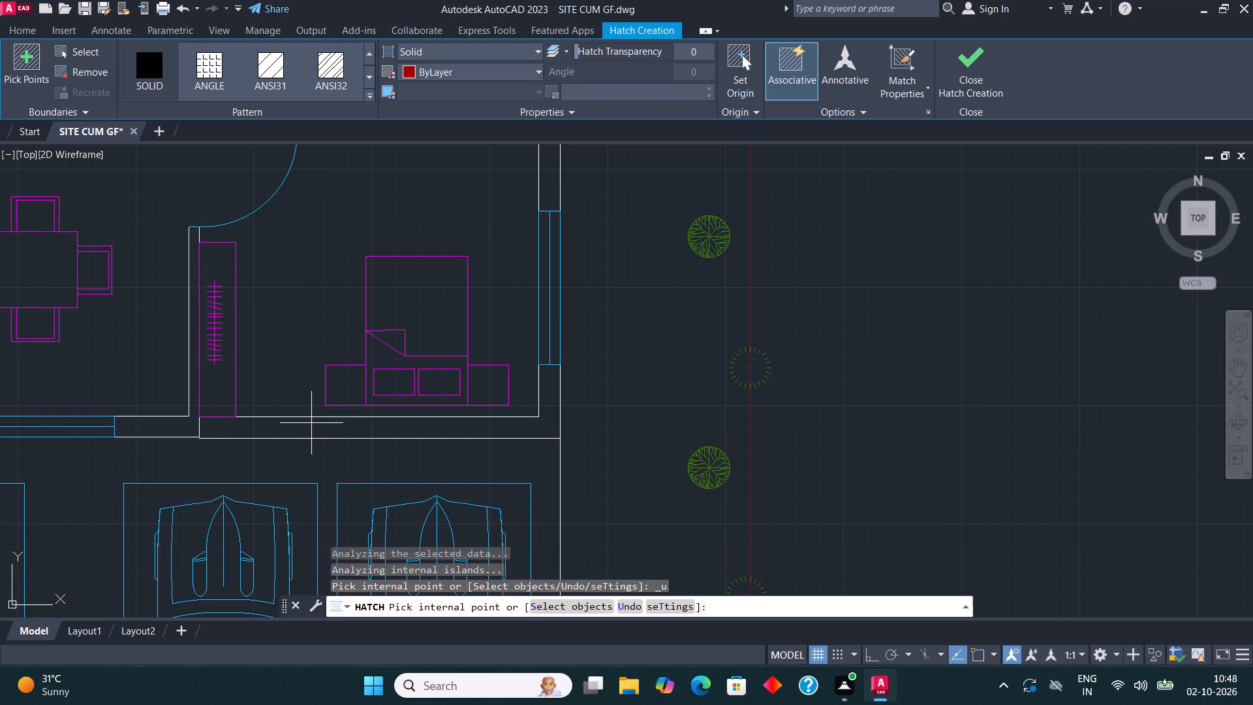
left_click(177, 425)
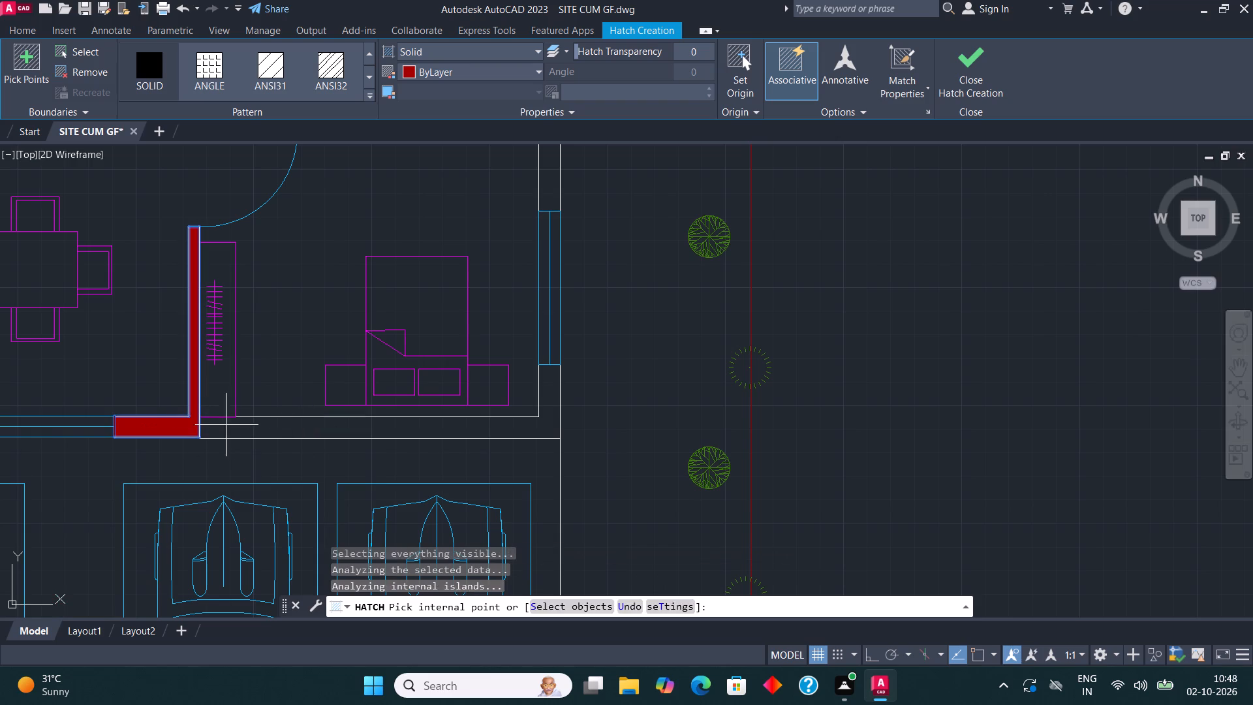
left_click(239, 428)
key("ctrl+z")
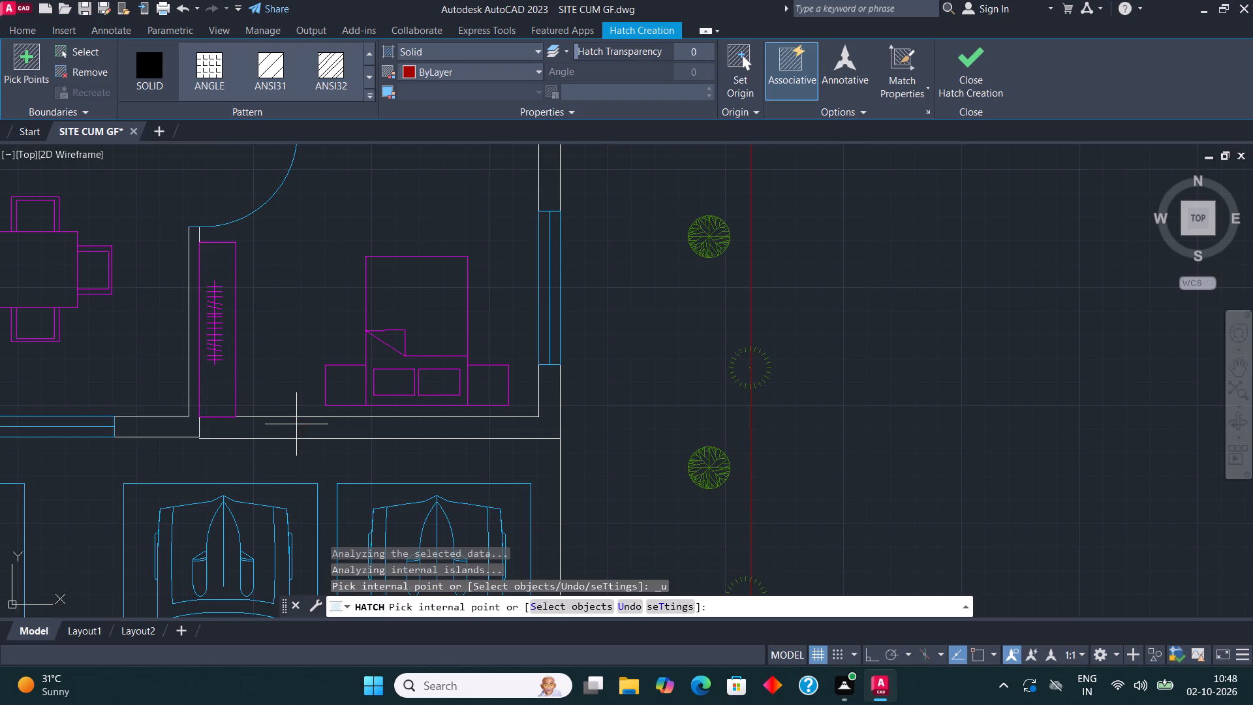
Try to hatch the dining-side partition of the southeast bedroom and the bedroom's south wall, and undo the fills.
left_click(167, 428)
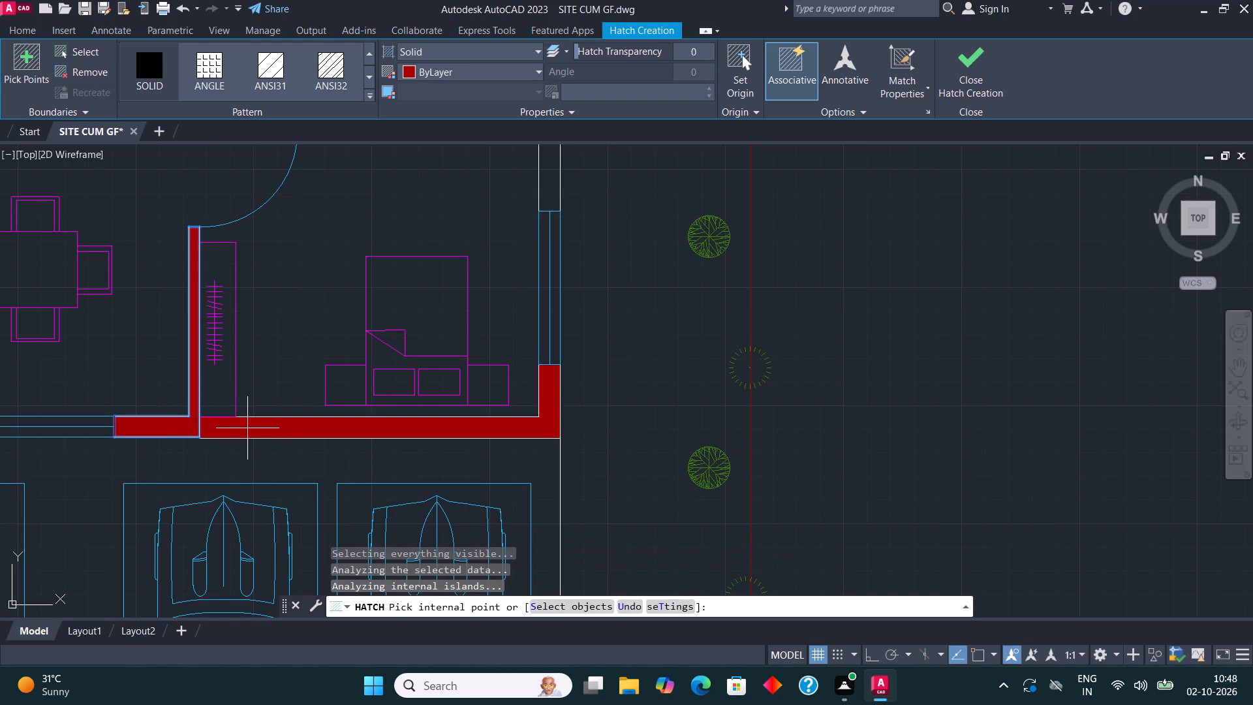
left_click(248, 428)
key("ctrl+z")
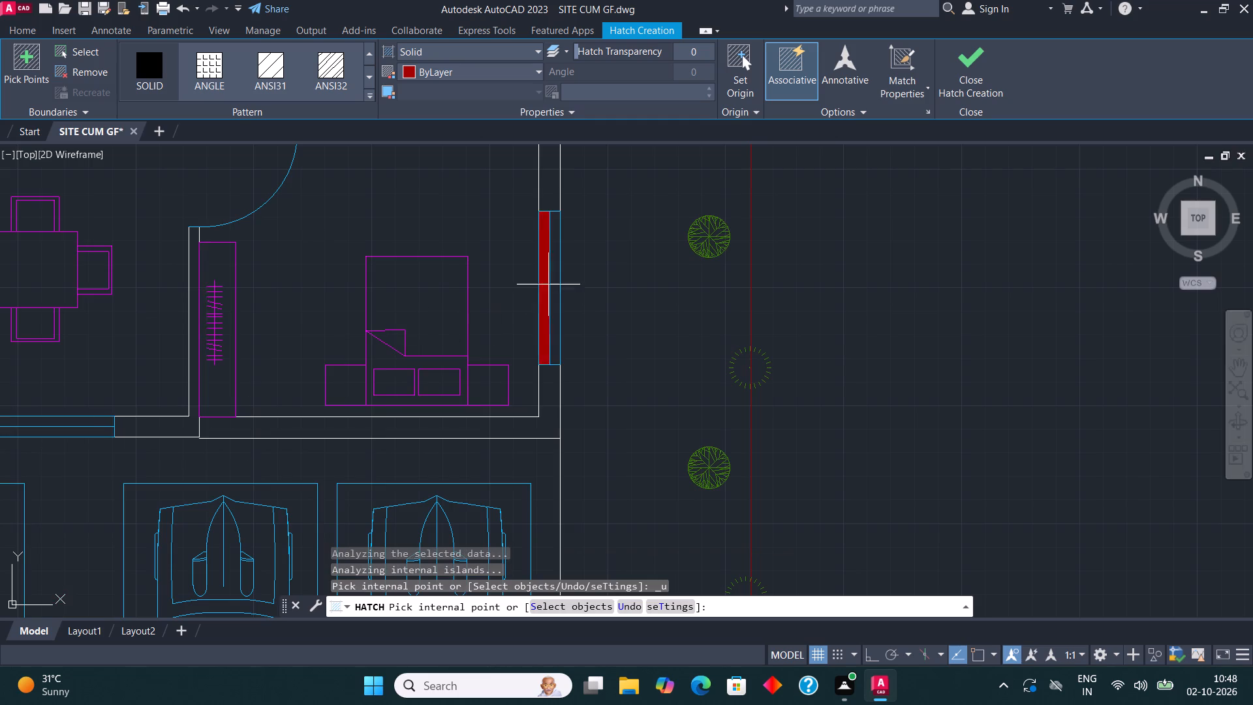
Hatch the southeast bedroom's north wall together with the east wall piece down to the bedroom window.
middle_click_drag(548, 315, 512, 433)
left_click(516, 302)
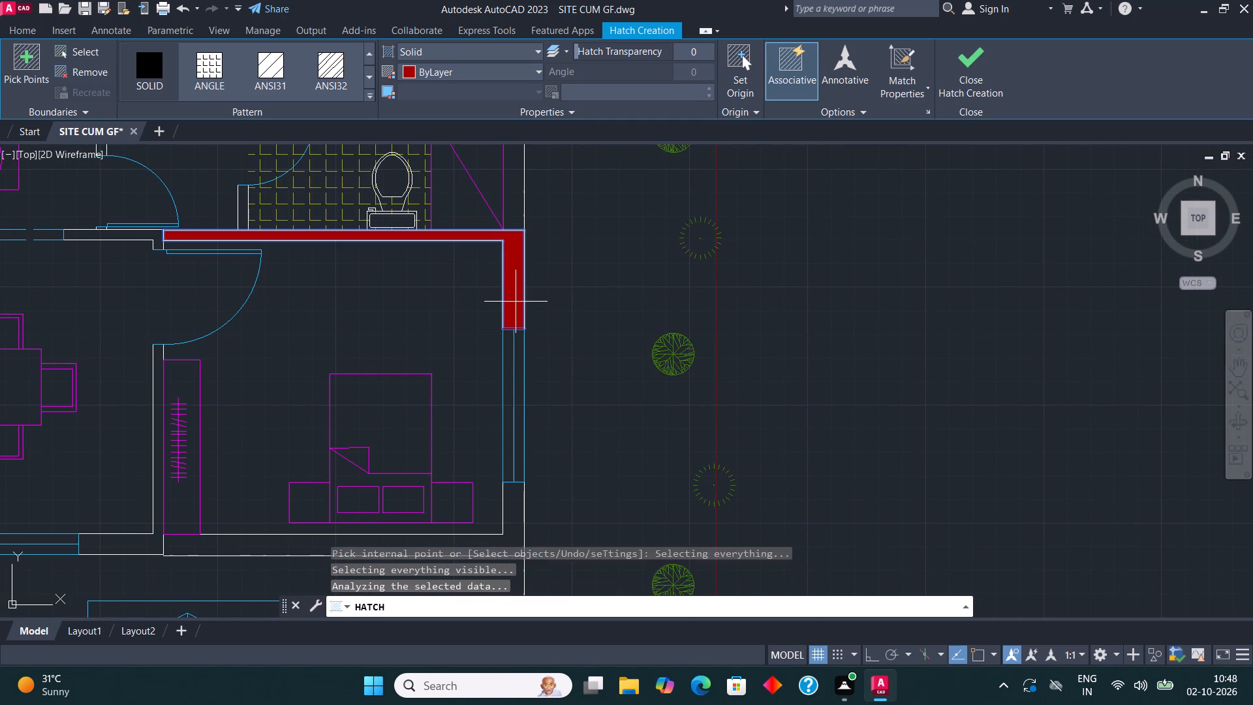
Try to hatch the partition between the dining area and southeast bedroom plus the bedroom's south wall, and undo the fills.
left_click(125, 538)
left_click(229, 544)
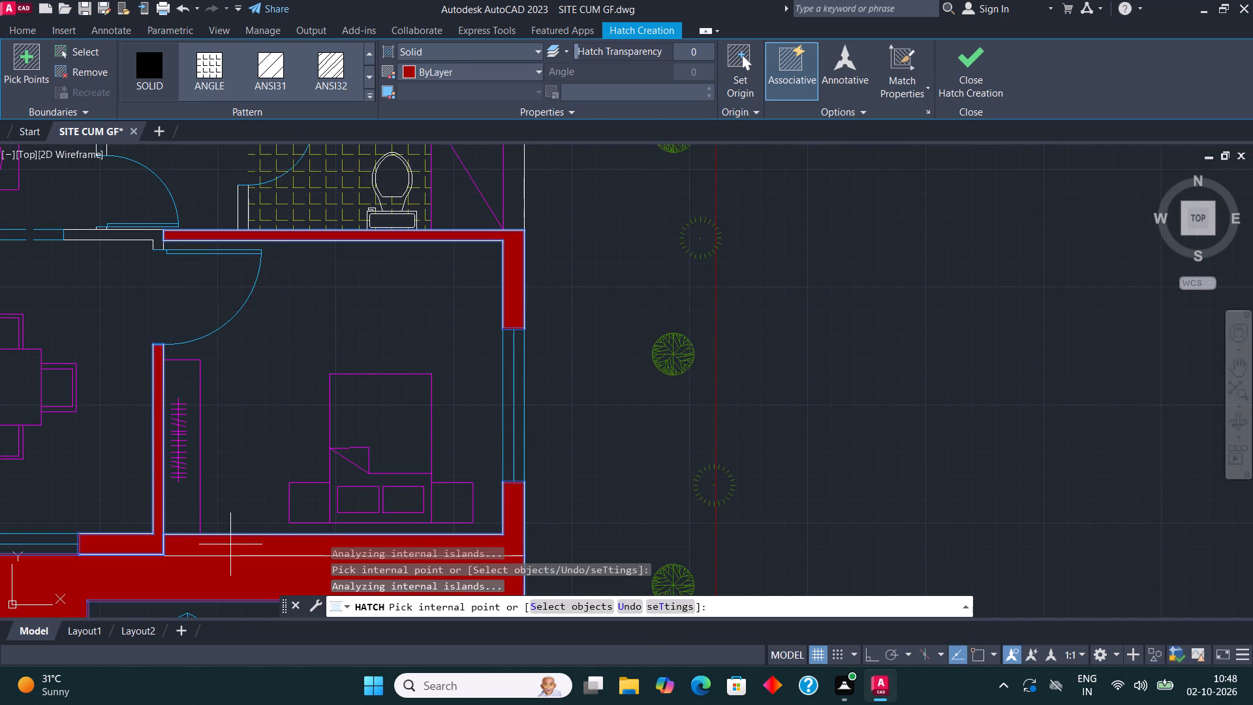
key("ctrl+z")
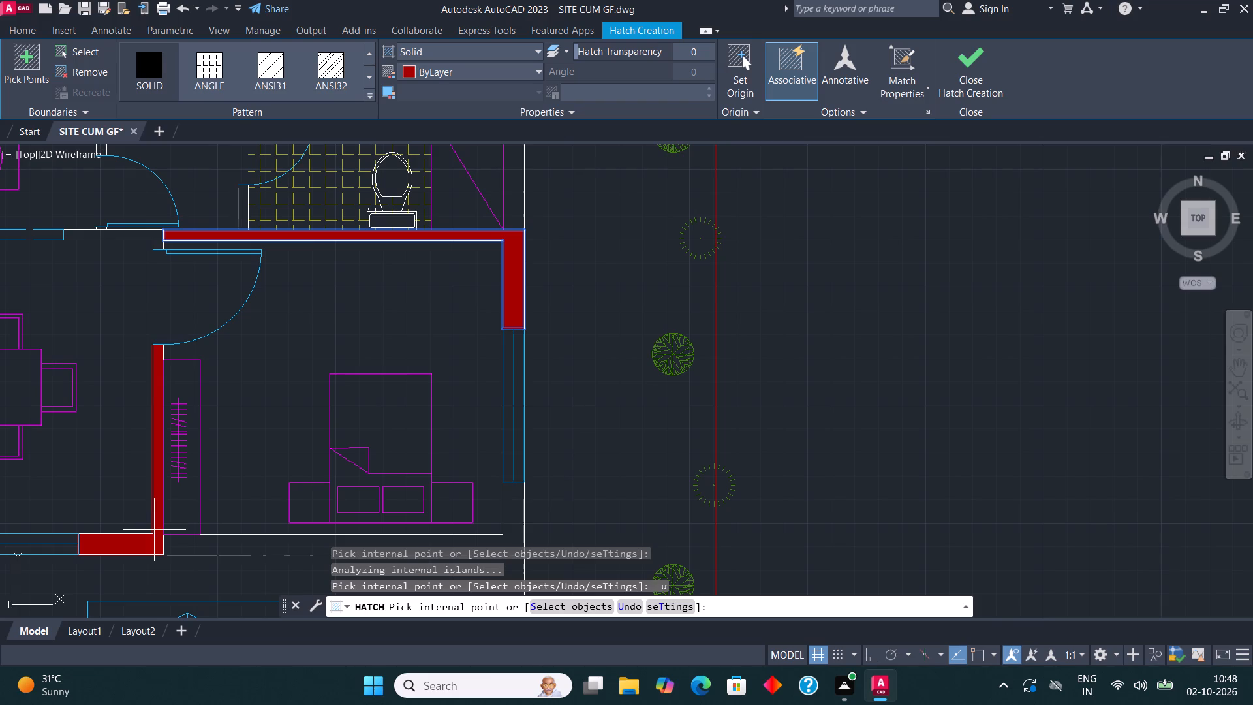
Hatch the partition between the dining area and southeast bedroom, and the short wall piece above the bedroom door.
left_click(154, 529)
left_click(159, 240)
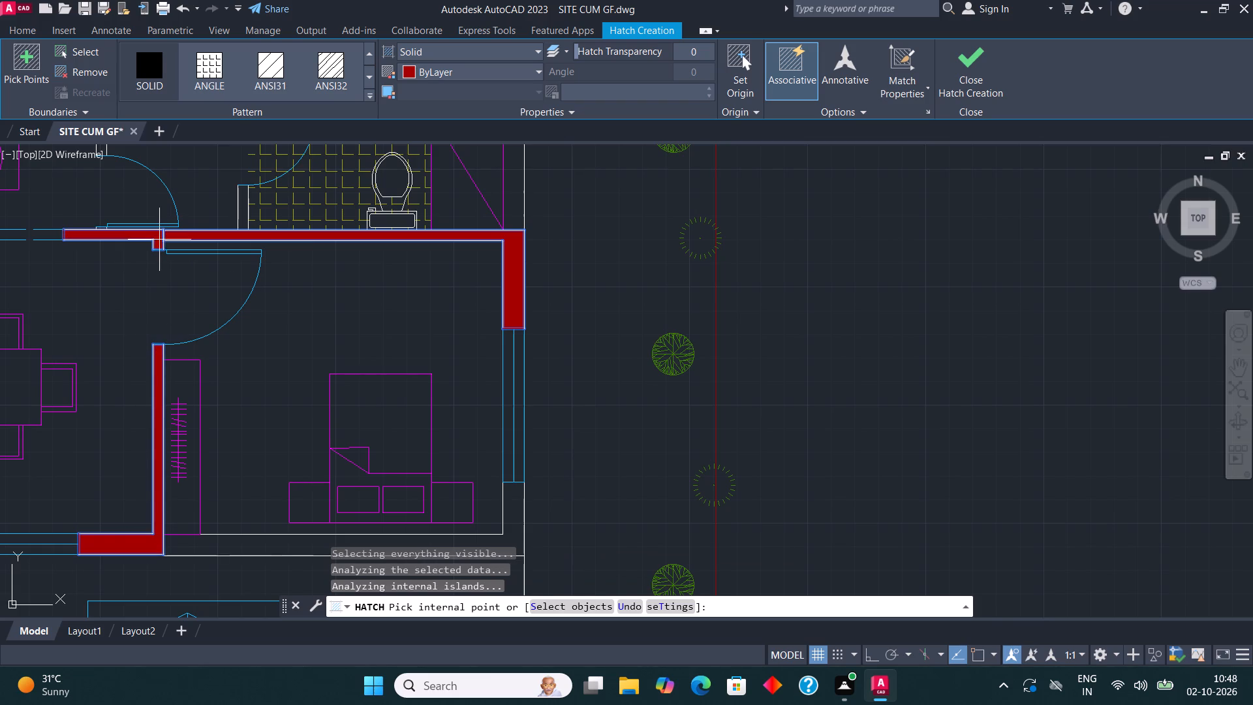
left_click(954, 71)
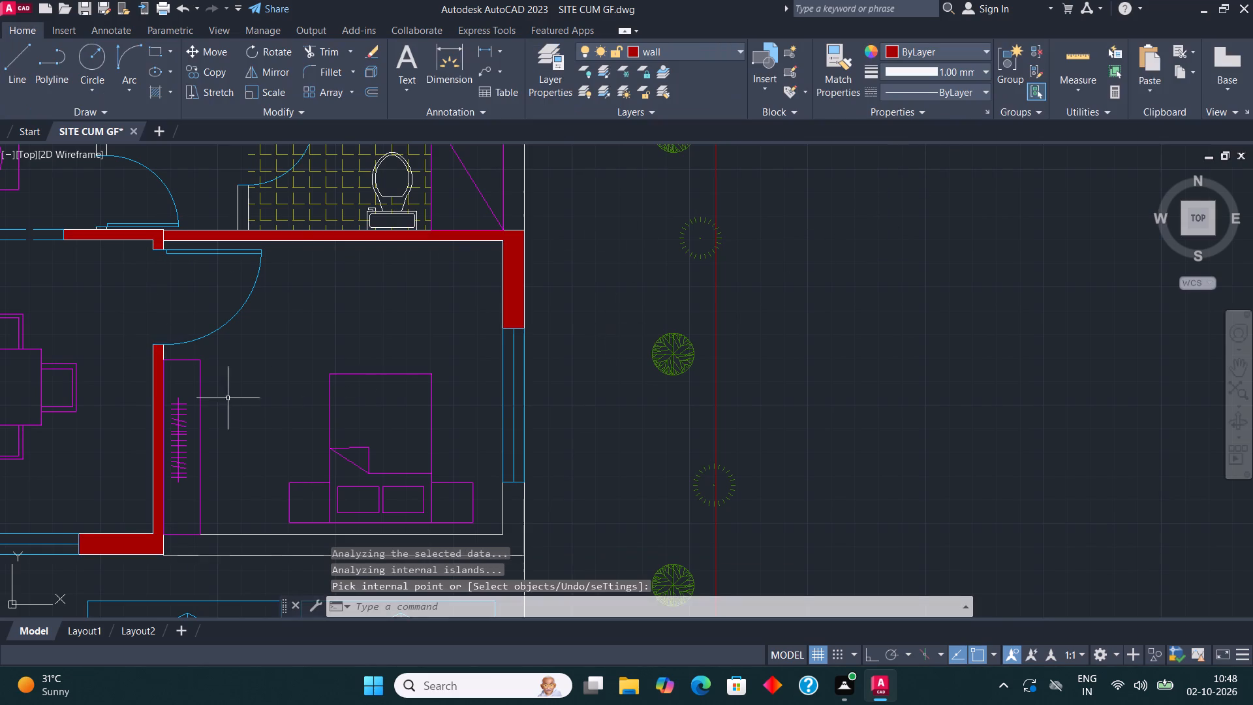
Hatch the southeast bedroom's south wall up to the east window.
scroll(156, 402, "down", 3)
middle_click_drag(194, 415, 517, 409)
scroll(600, 433, "up", 1)
scroll(460, 427, "up", 1)
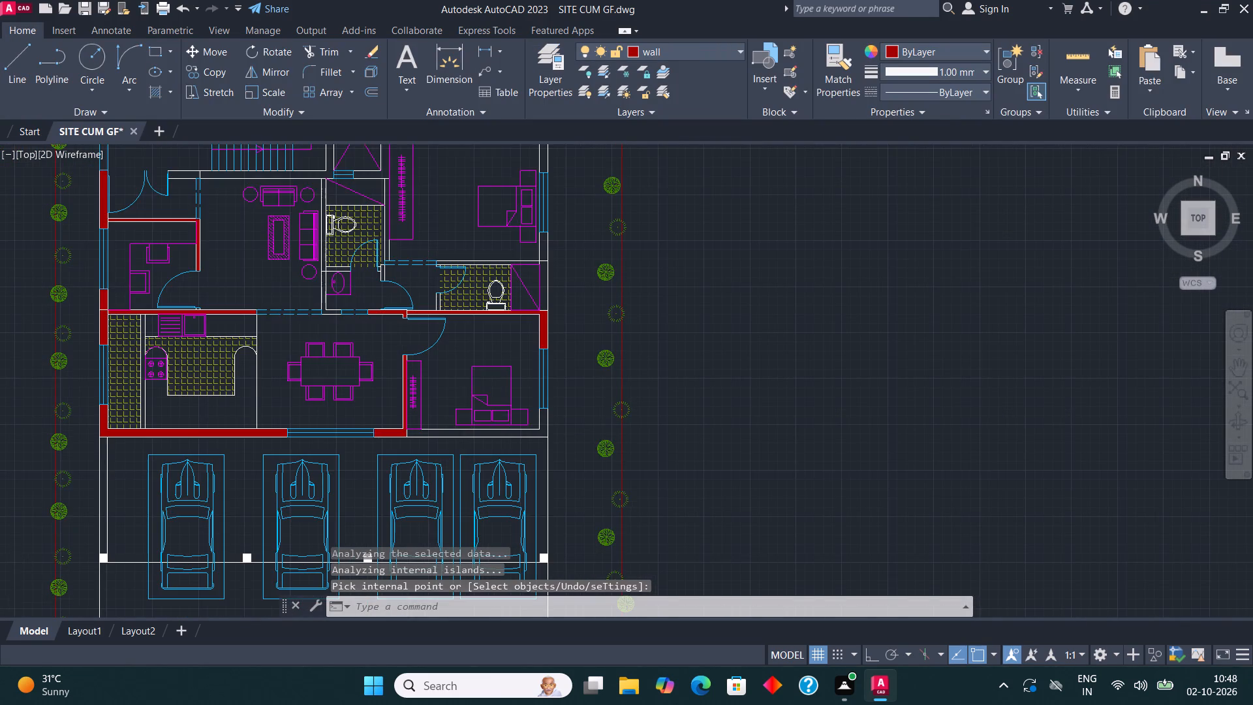
key("h")
key("Return")
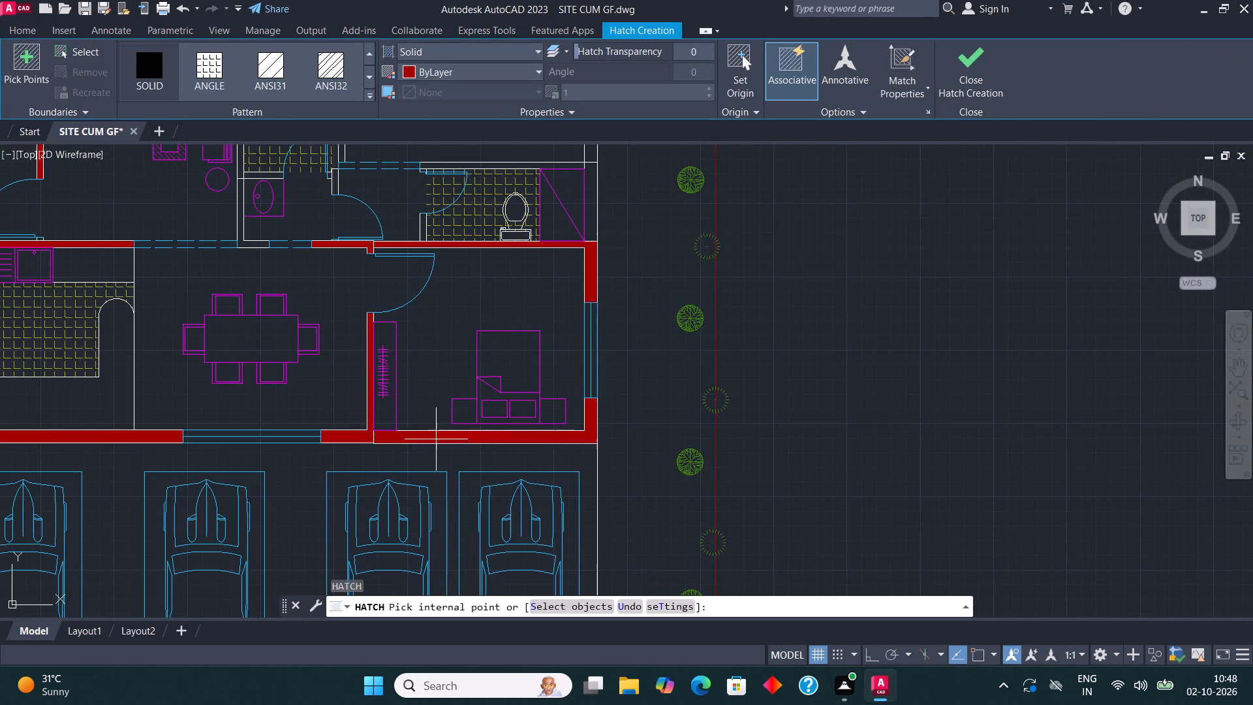
left_click(436, 436)
Hatch the east wall pieces beside the attached bathroom and the two bedrooms north of it, plus the wall dividing those bedrooms.
middle_click_drag(612, 298, 569, 510)
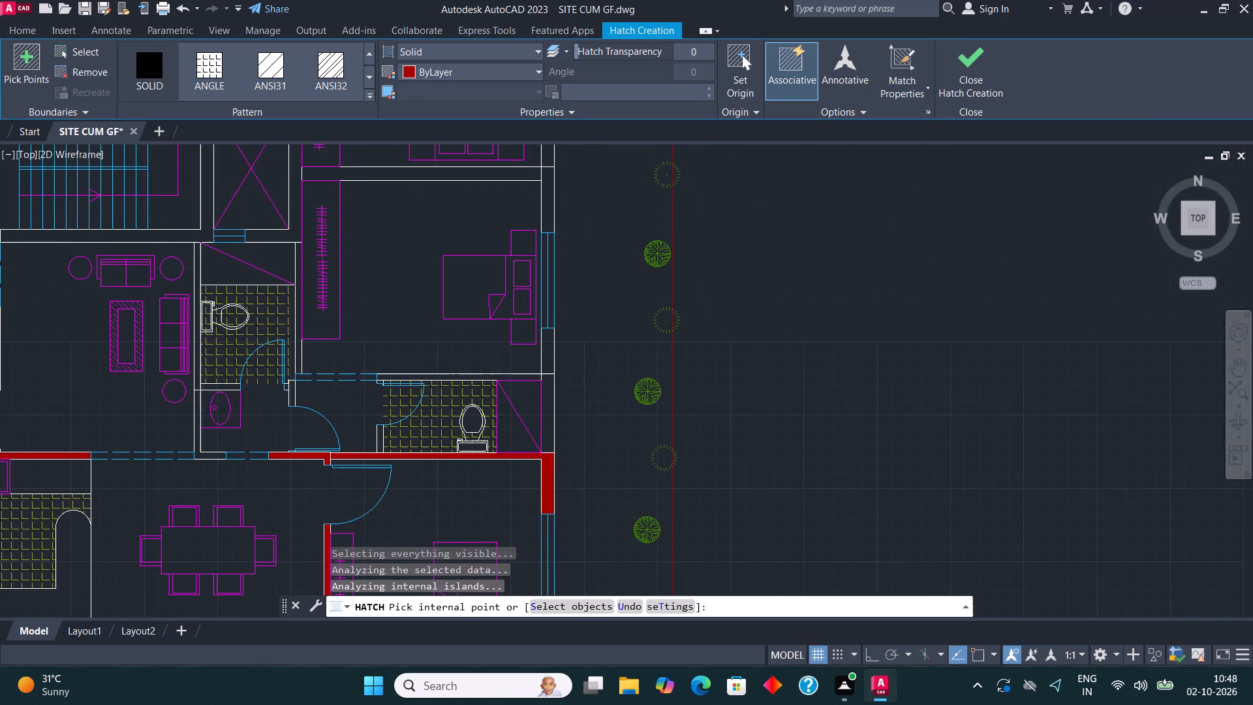
left_click(546, 415)
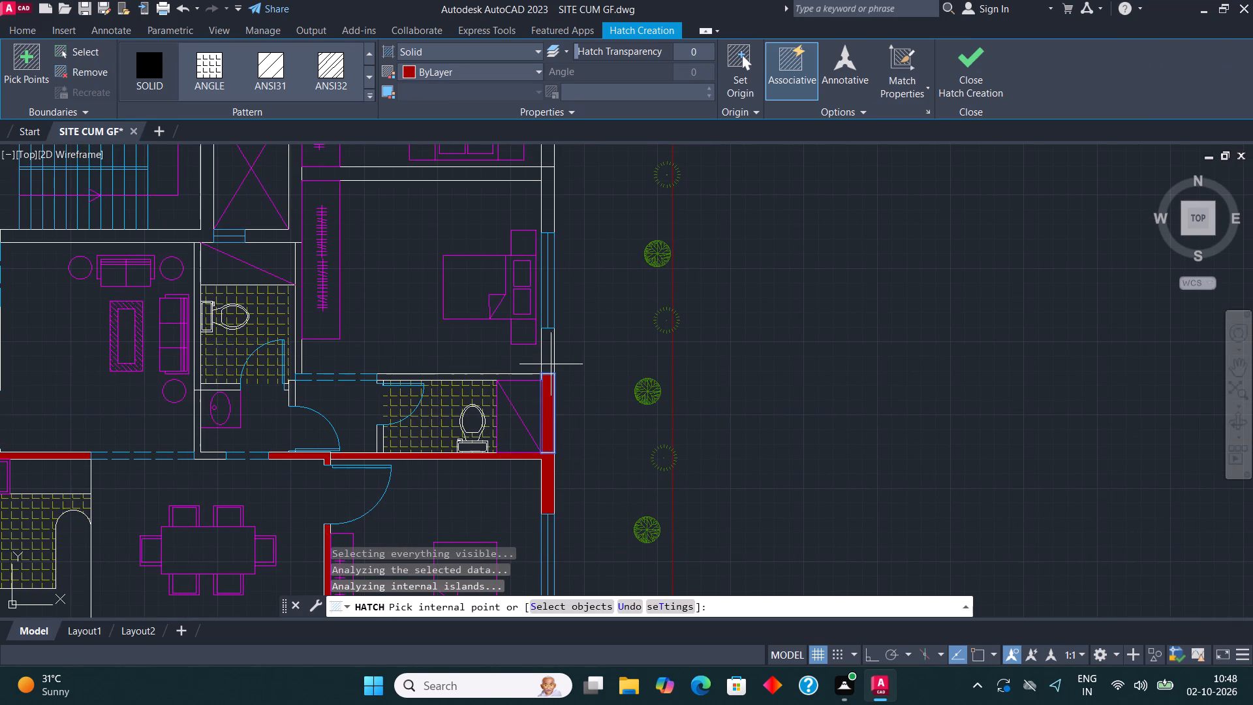
left_click(551, 360)
middle_click_drag(540, 216, 506, 445)
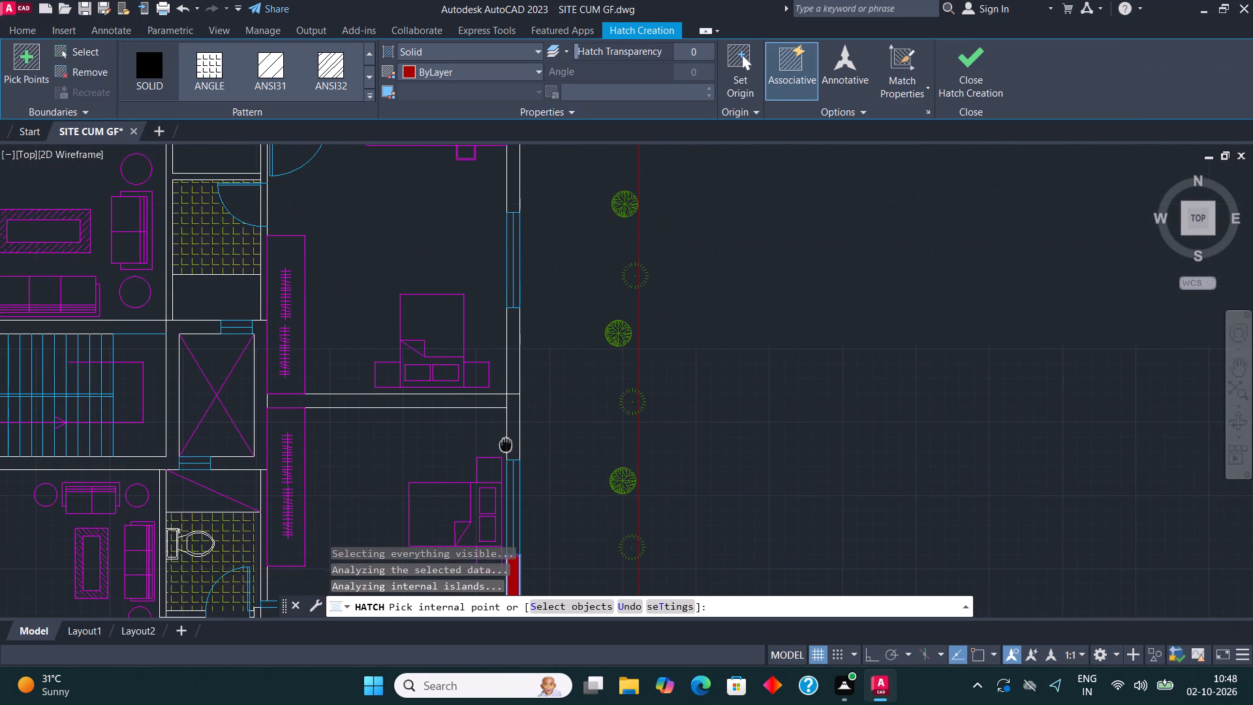
left_click(517, 428)
left_click(513, 360)
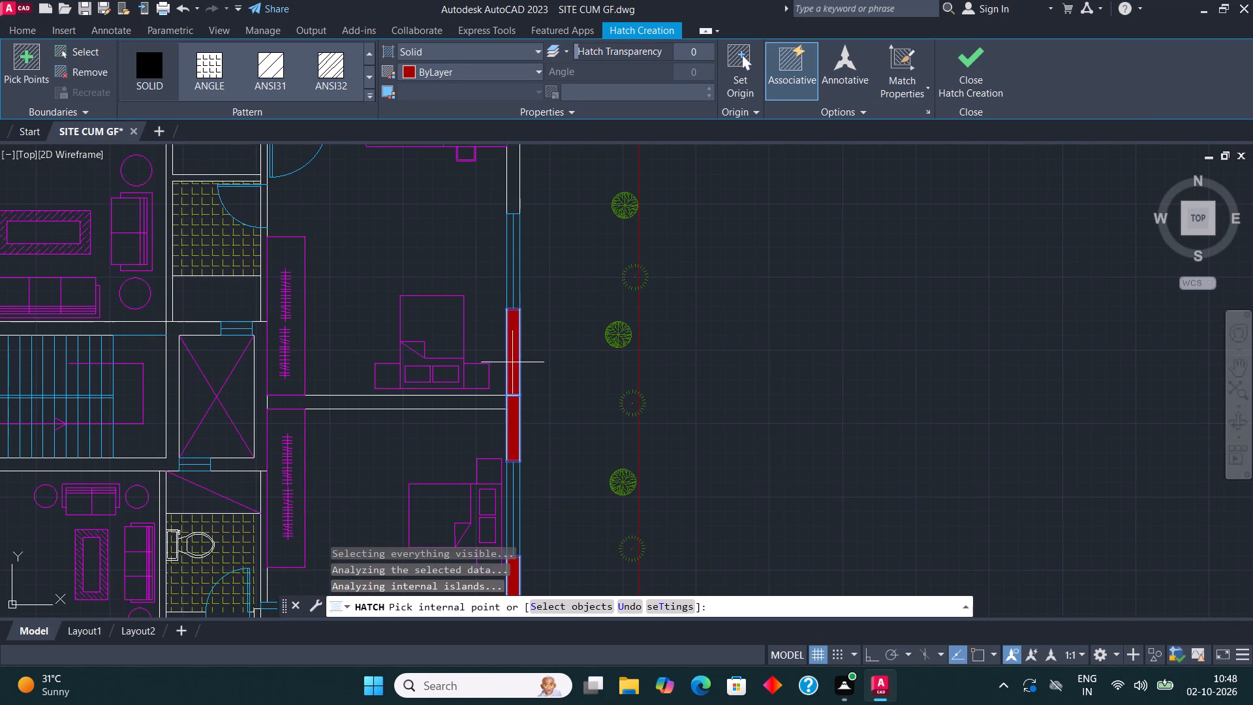
left_click(465, 397)
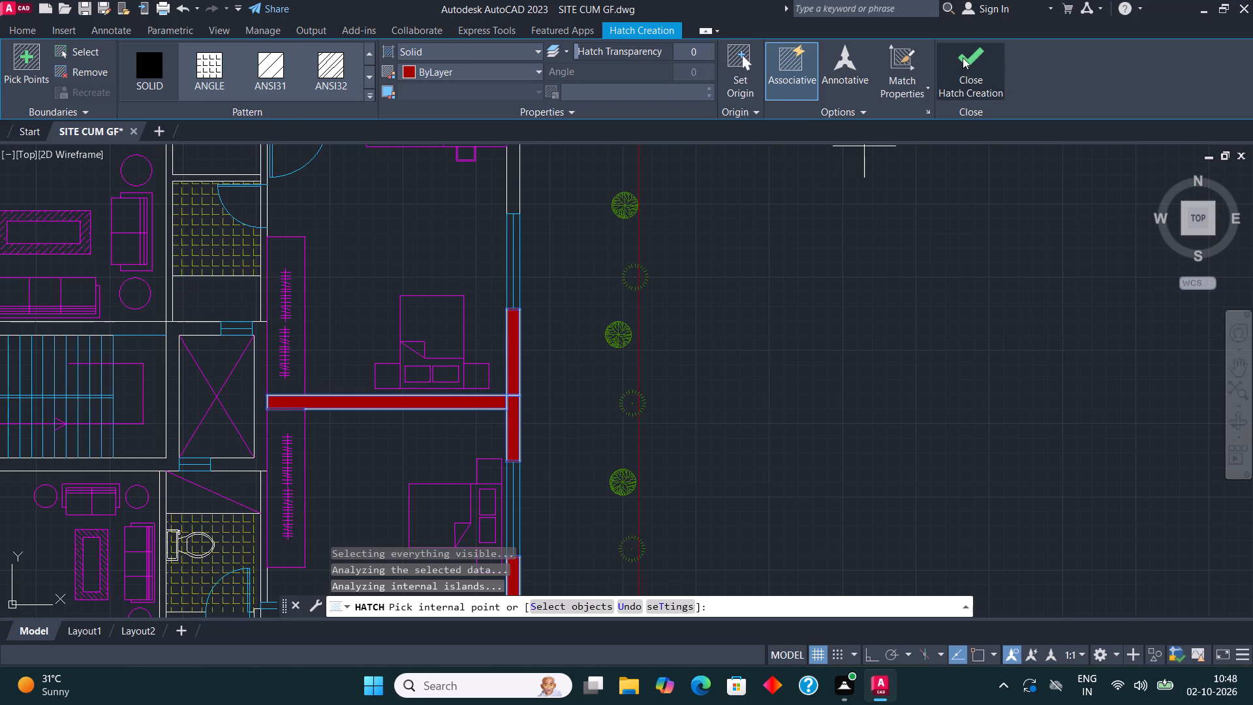
left_click(963, 57)
Hatch the walls around the wash basin and the wall between the southern living area and the common toilet.
scroll(457, 405, "down", 4)
middle_click_drag(463, 418, 493, 420)
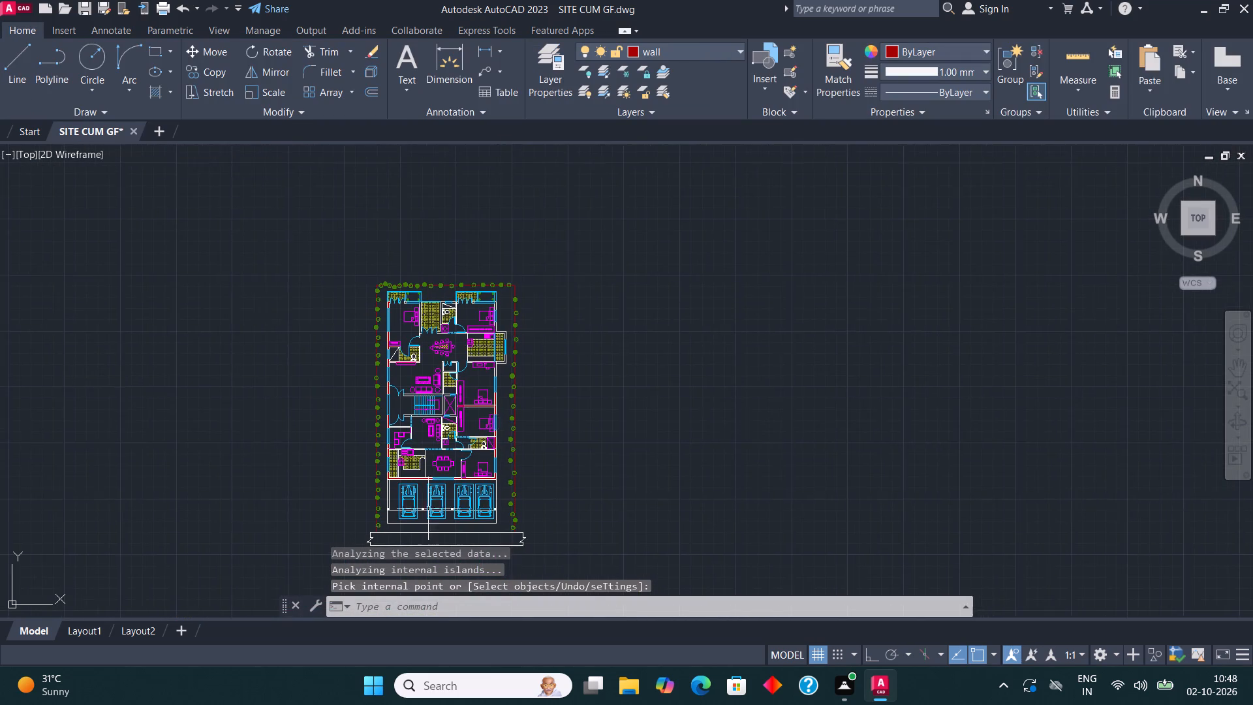
scroll(410, 542, "up", 2)
scroll(478, 357, "up", 2)
middle_click_drag(493, 320, 425, 443)
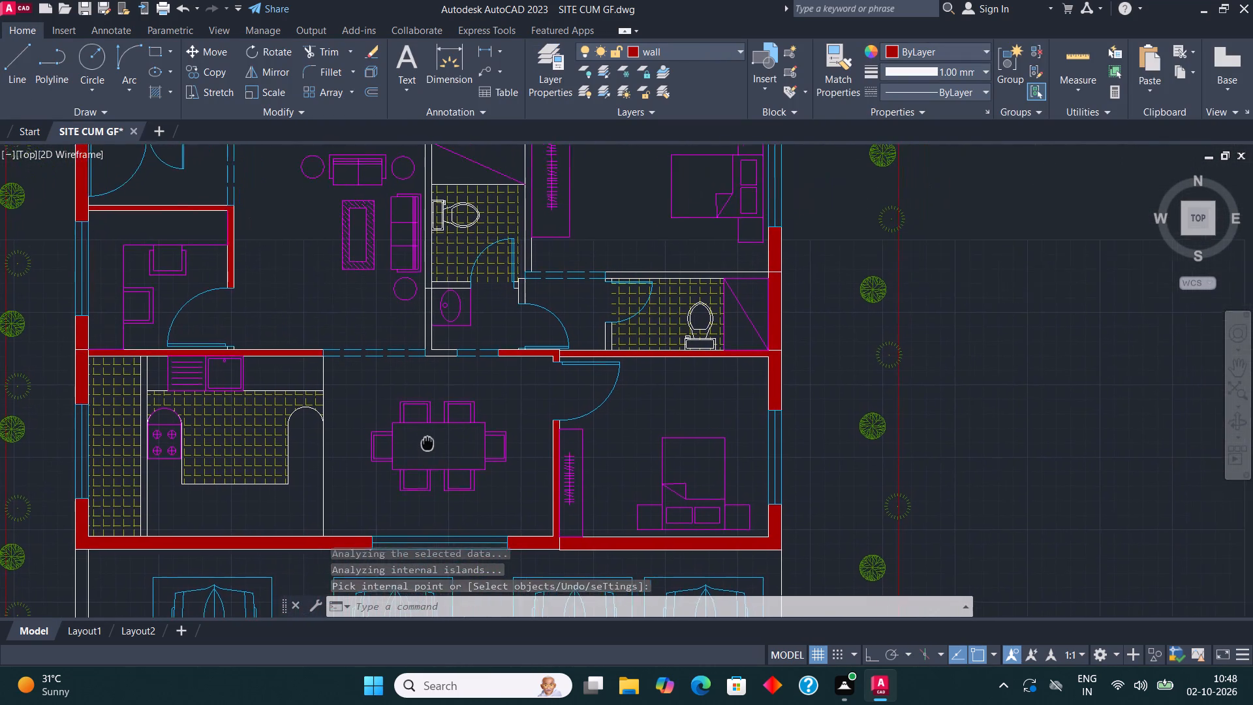
middle_click_drag(425, 443, 386, 465)
key("h")
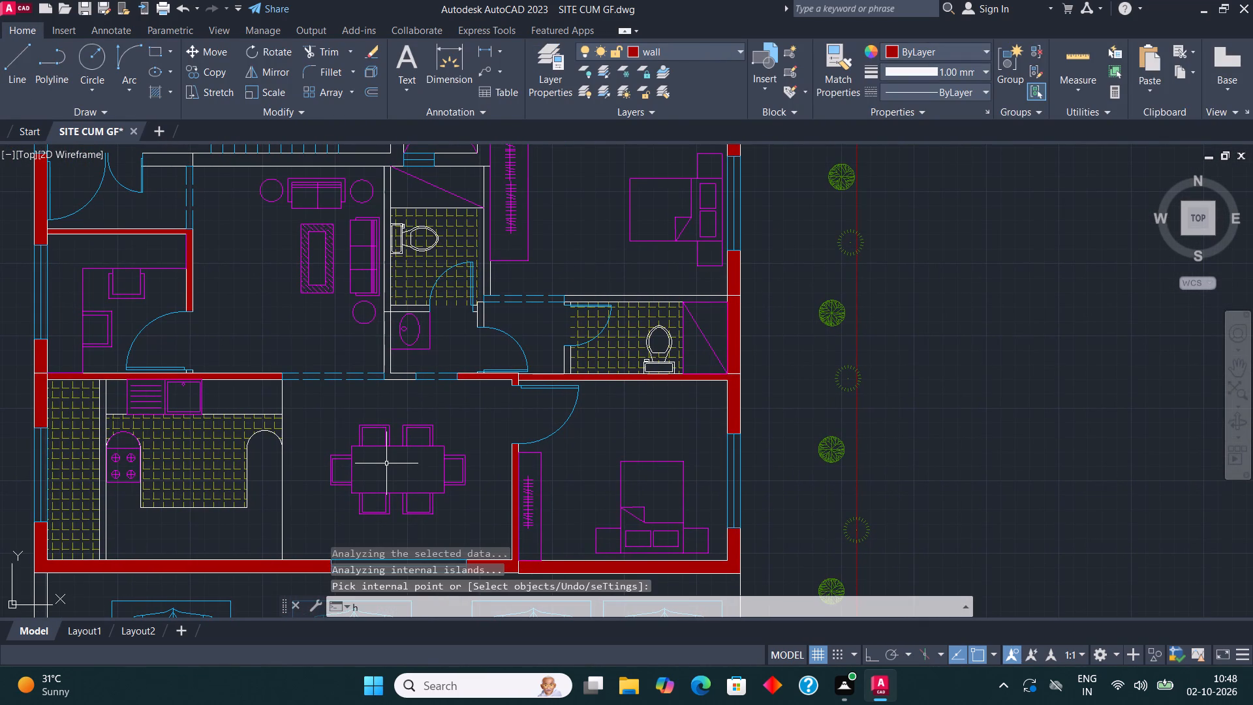
key("Return")
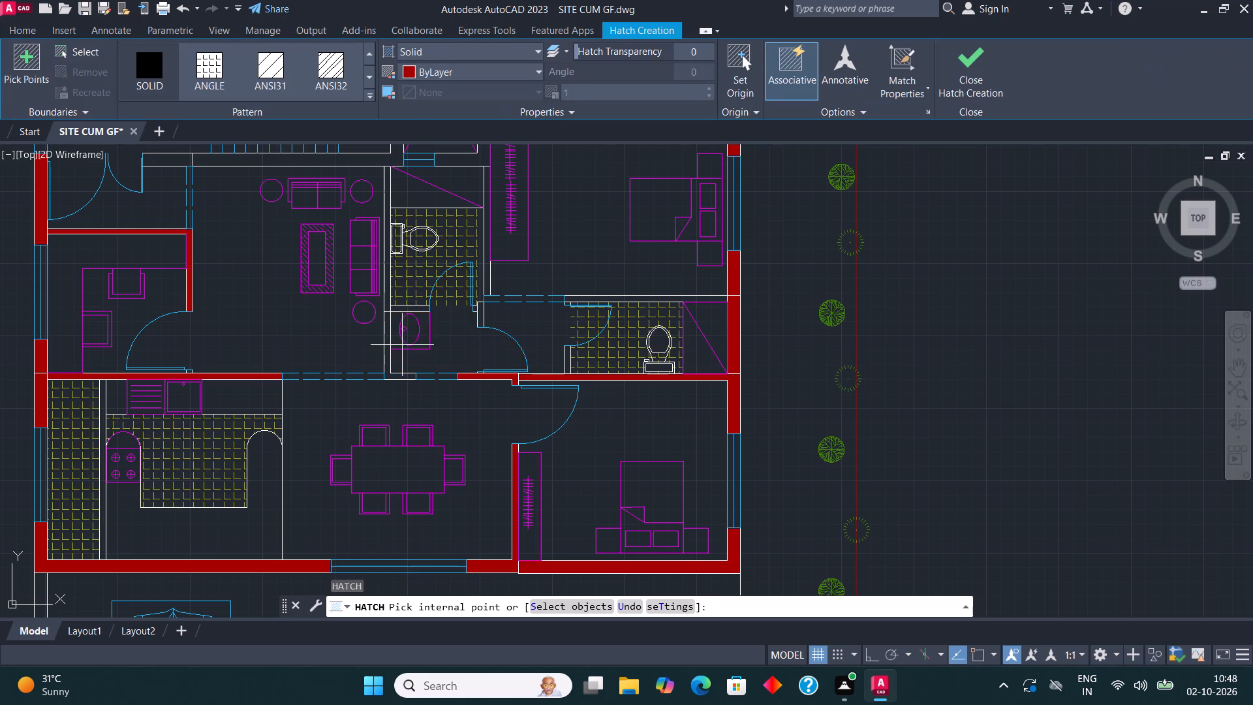
left_click(384, 339)
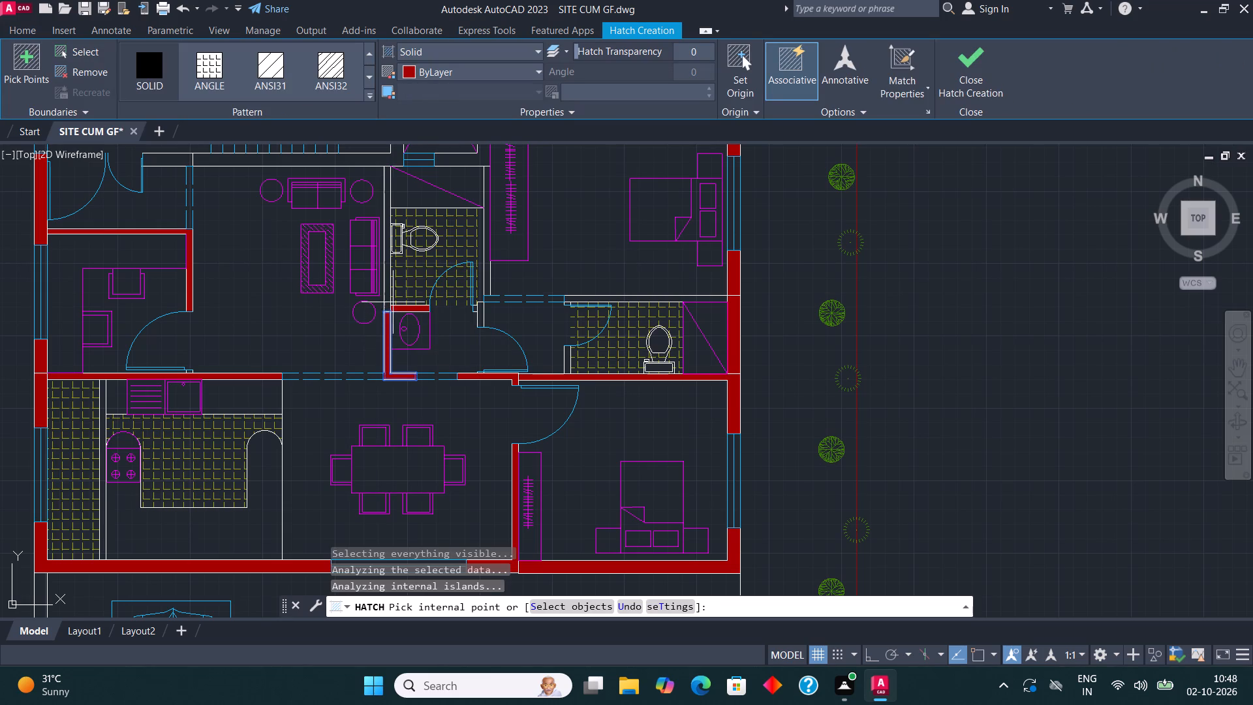
left_click(386, 296)
Hatch the wall pieces south of the staircase and the walls enclosing the lift shaft.
middle_click_drag(451, 244, 531, 399)
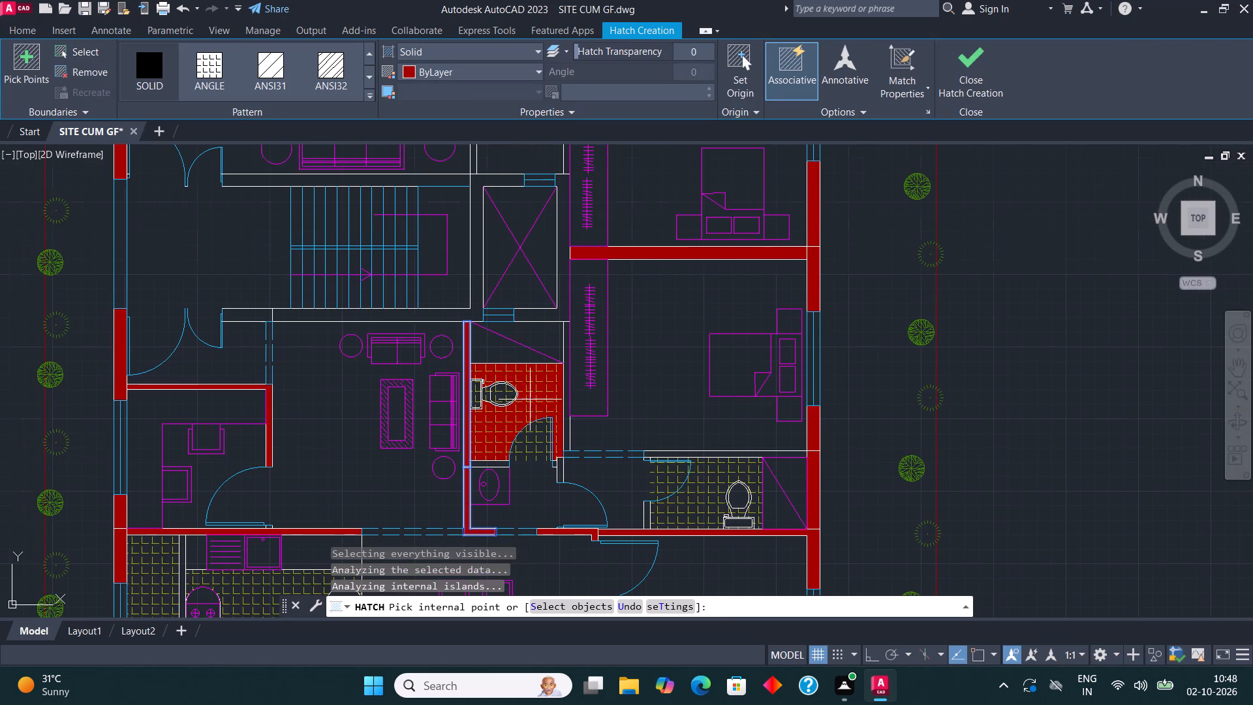
left_click(256, 313)
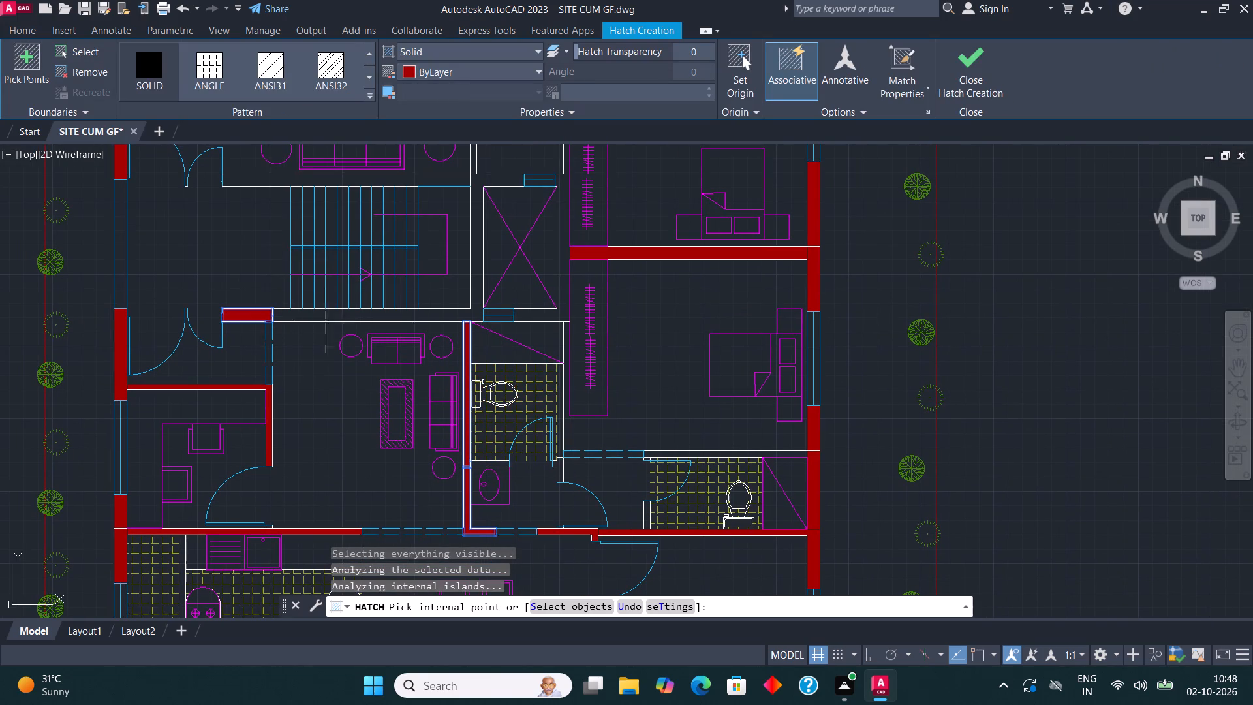
left_click(345, 319)
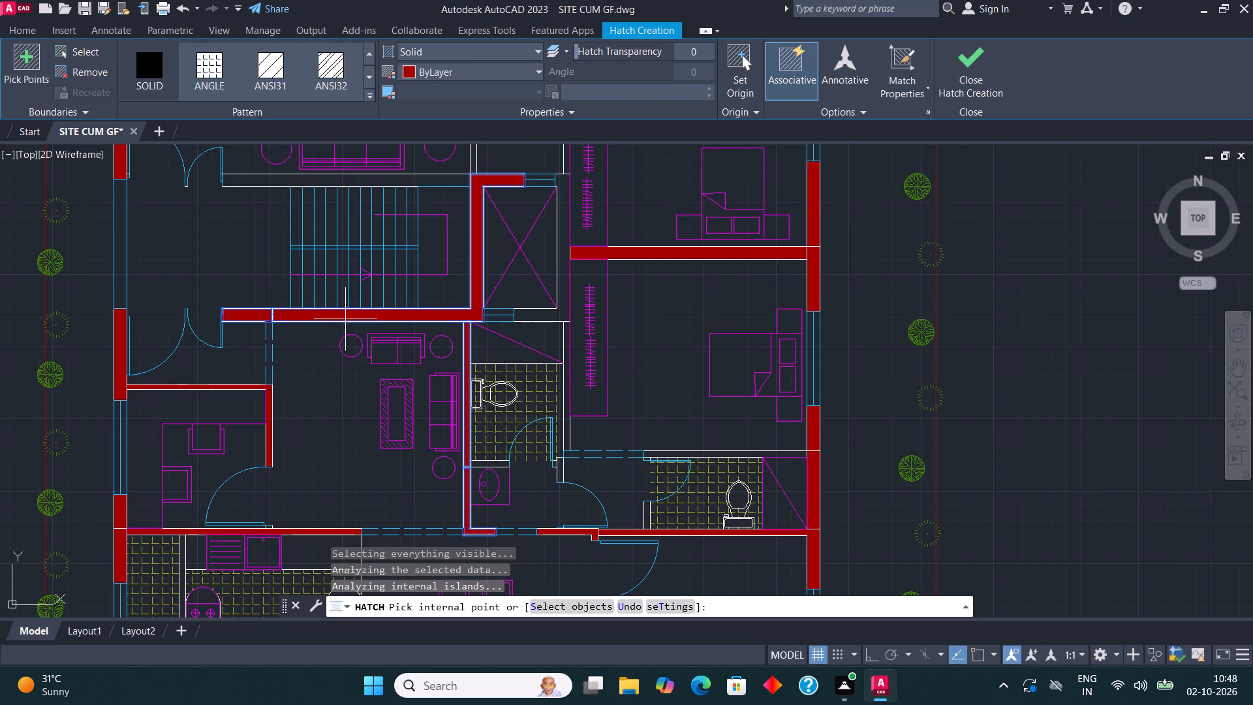
left_click(540, 317)
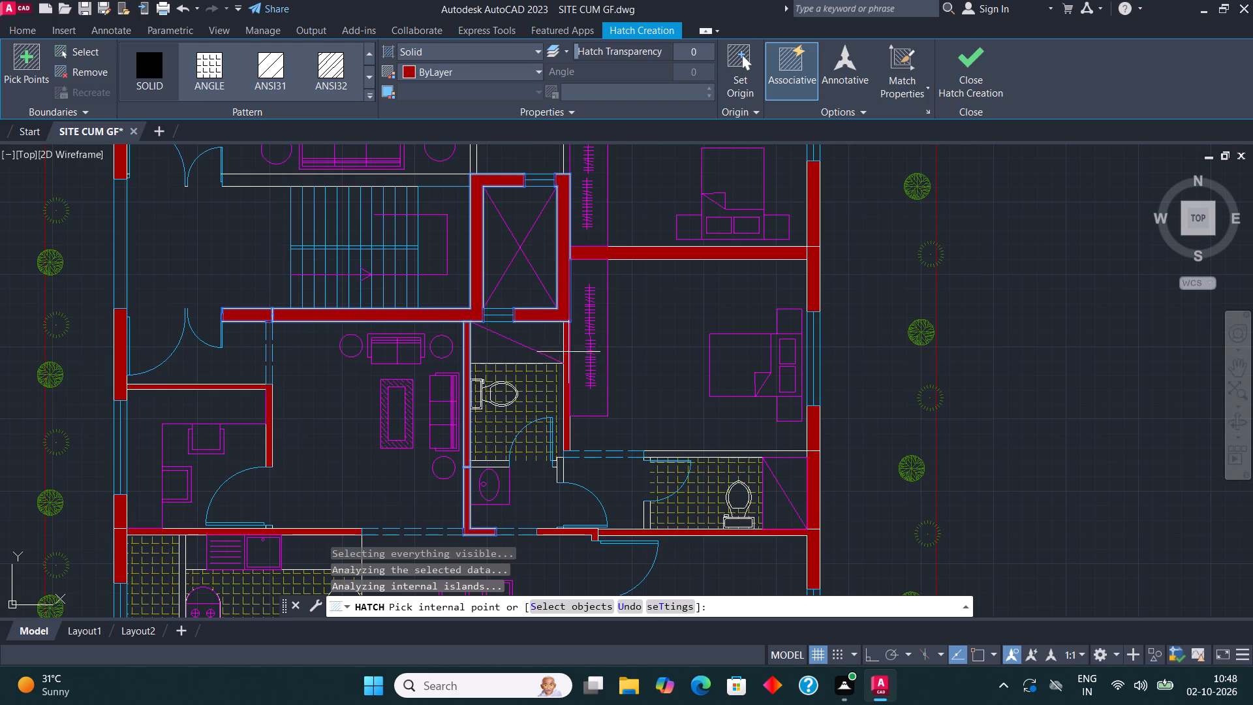
Hatch the wall between the common toilet and the bedroom wardrobe, and the wall between that bedroom and the attached bathroom.
scroll(568, 413, "up", 2)
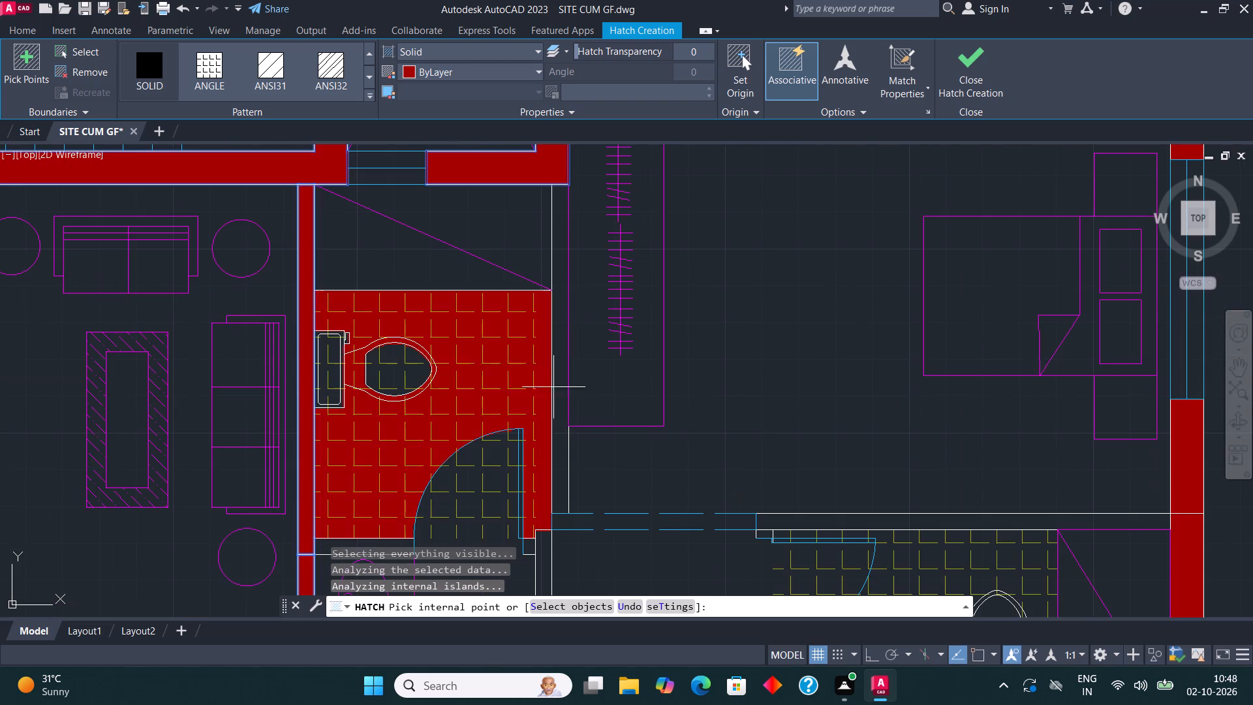
left_click(559, 391)
scroll(532, 407, "down", 4)
scroll(590, 442, "up", 2)
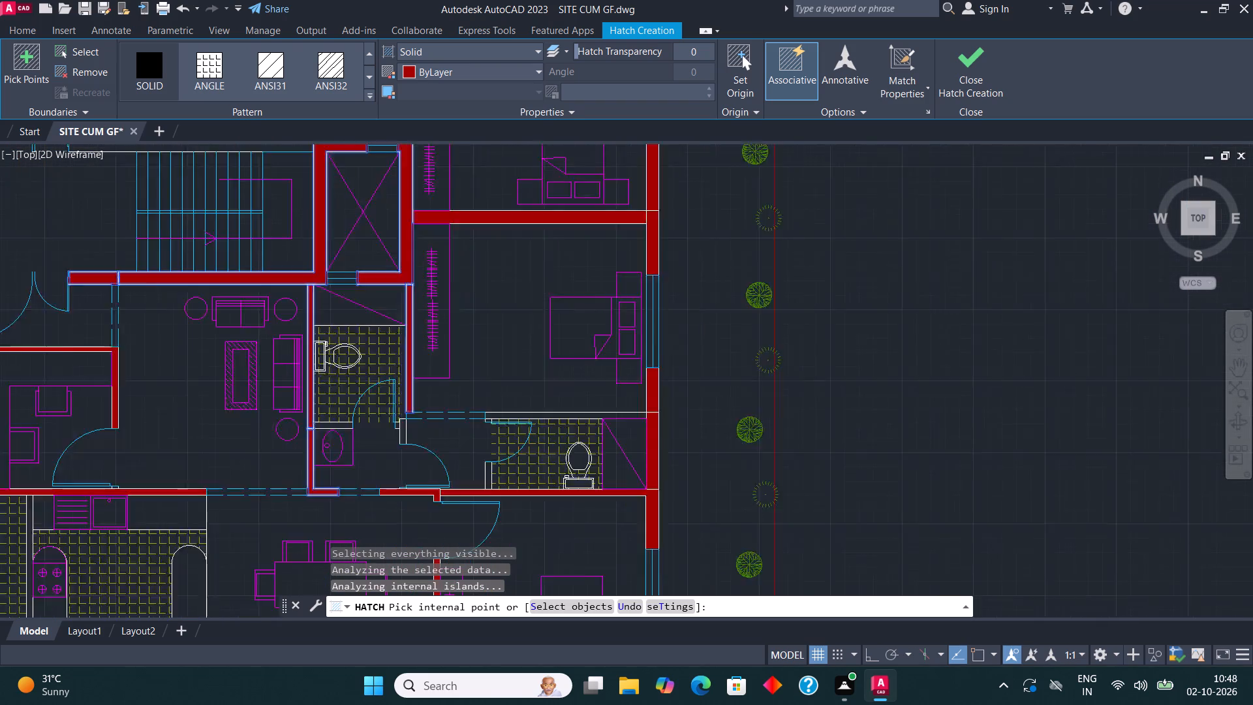
scroll(589, 442, "up", 1)
left_click(569, 399)
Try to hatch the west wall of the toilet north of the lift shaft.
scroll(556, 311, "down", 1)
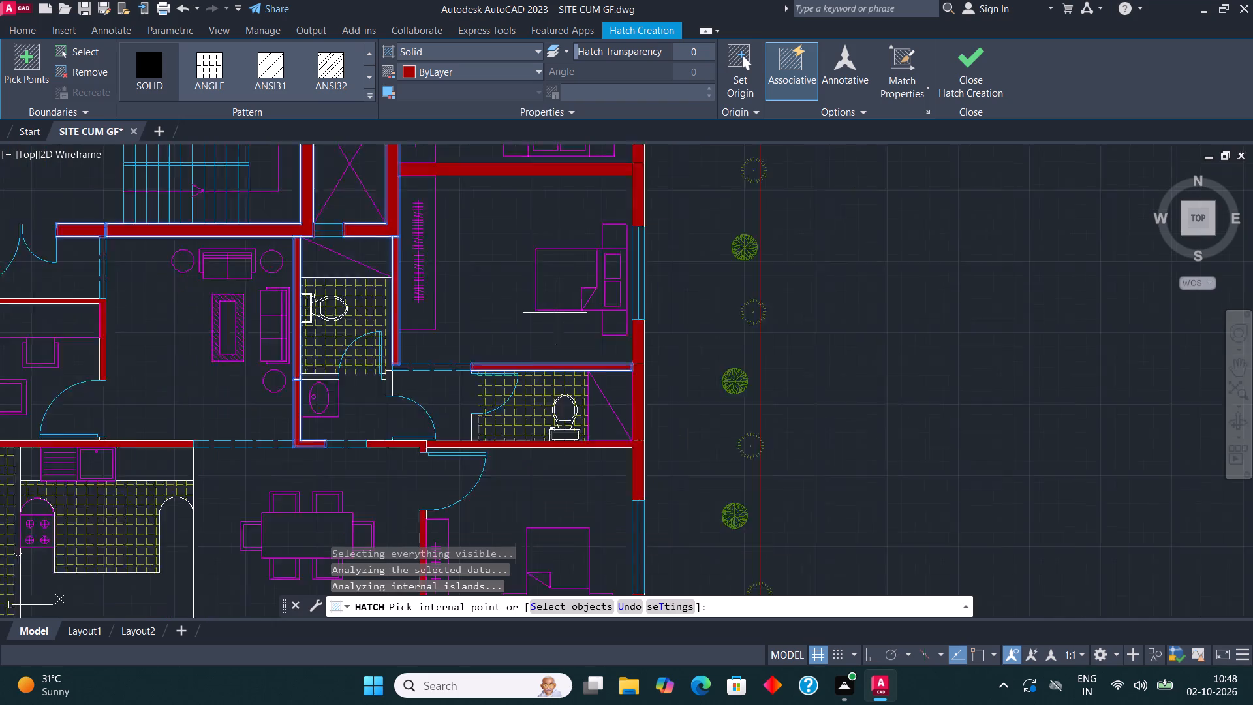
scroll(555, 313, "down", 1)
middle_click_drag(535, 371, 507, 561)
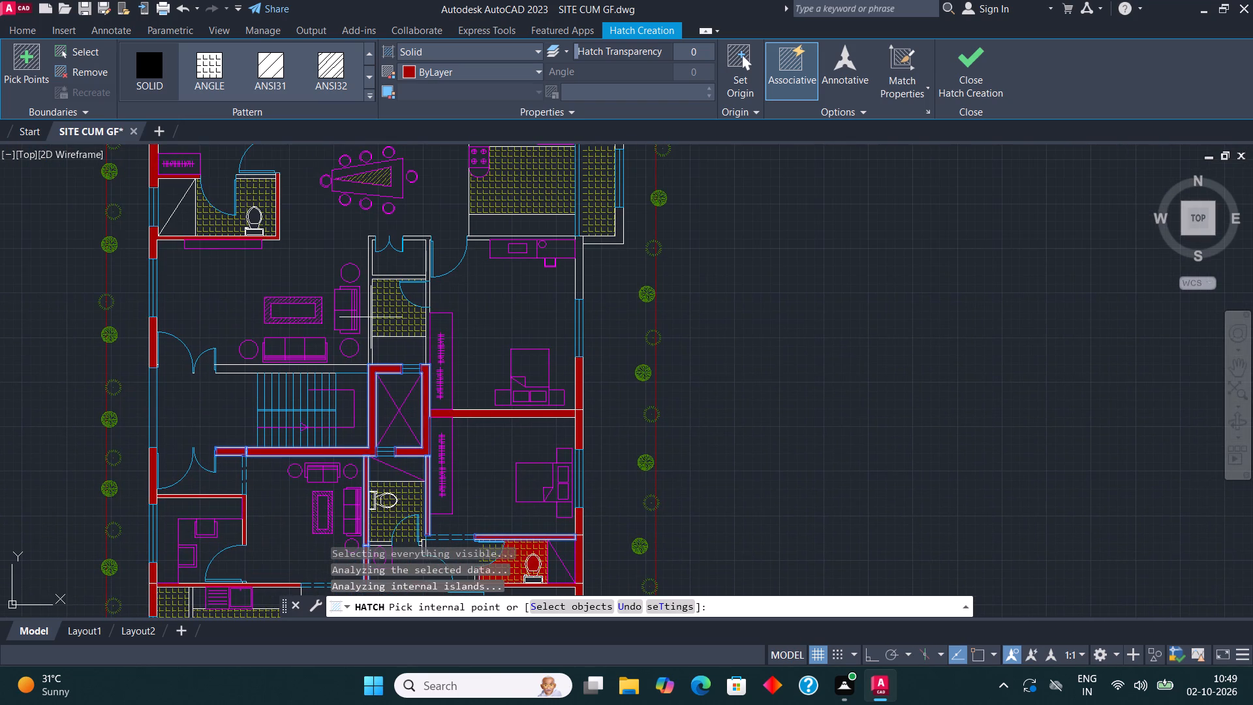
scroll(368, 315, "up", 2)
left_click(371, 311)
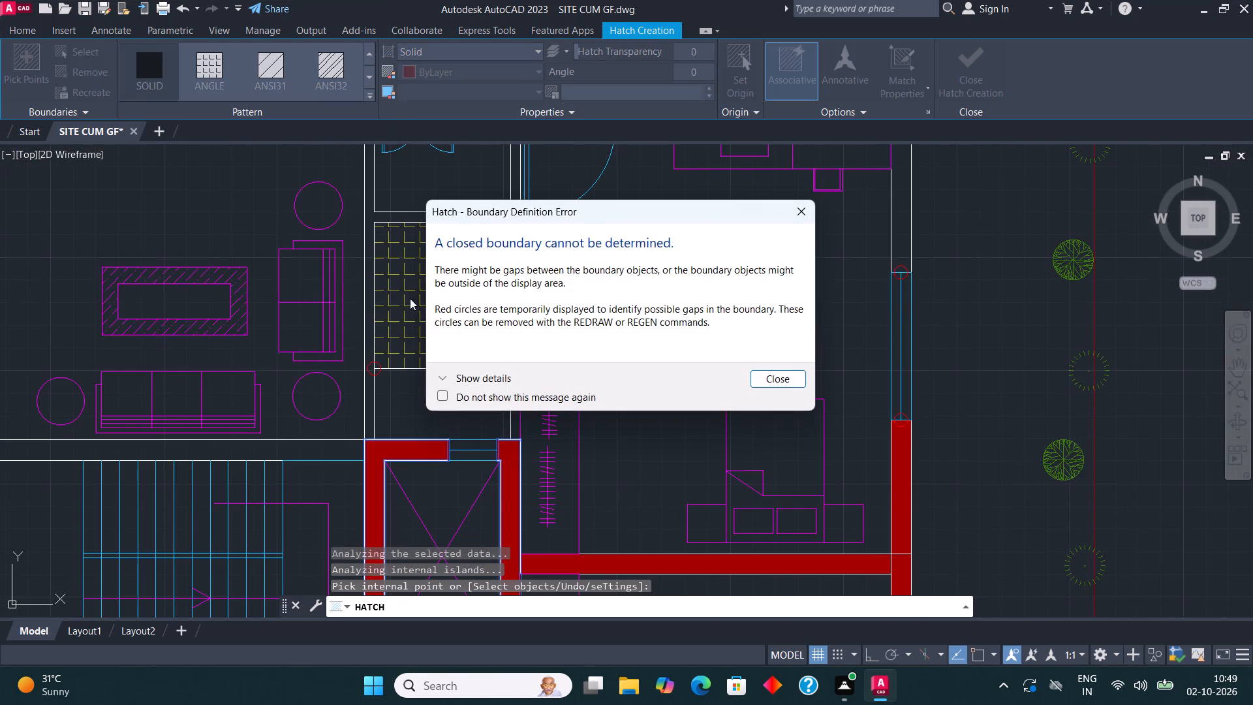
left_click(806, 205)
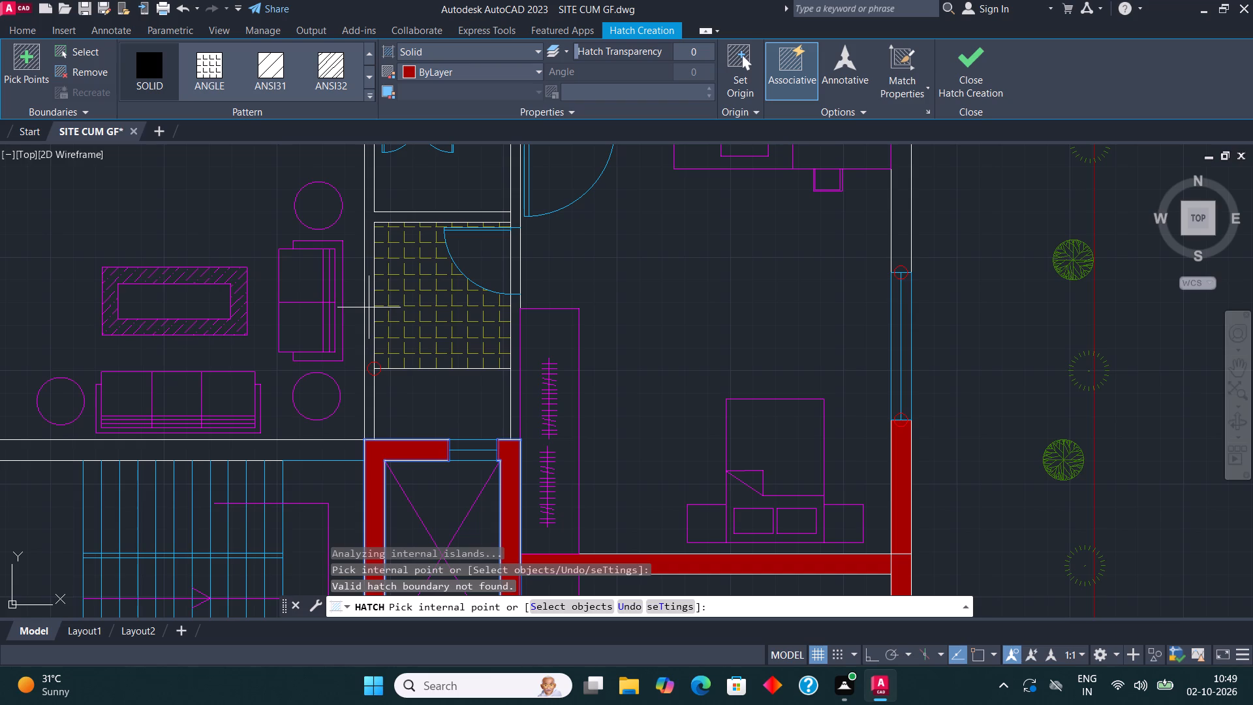
Hatch the east and west walls of the toilet north of the lift and the walls around the small double-door room beside it.
left_click(519, 363)
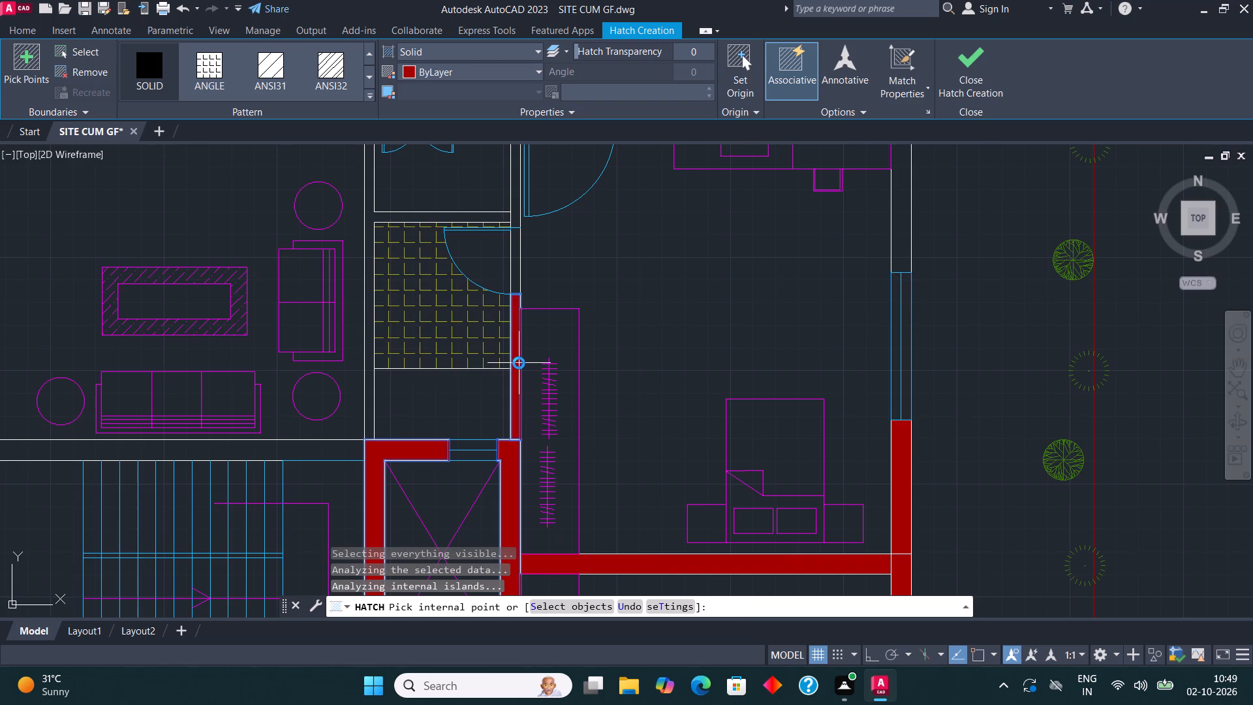
middle_click_drag(519, 325, 520, 458)
left_click(517, 310)
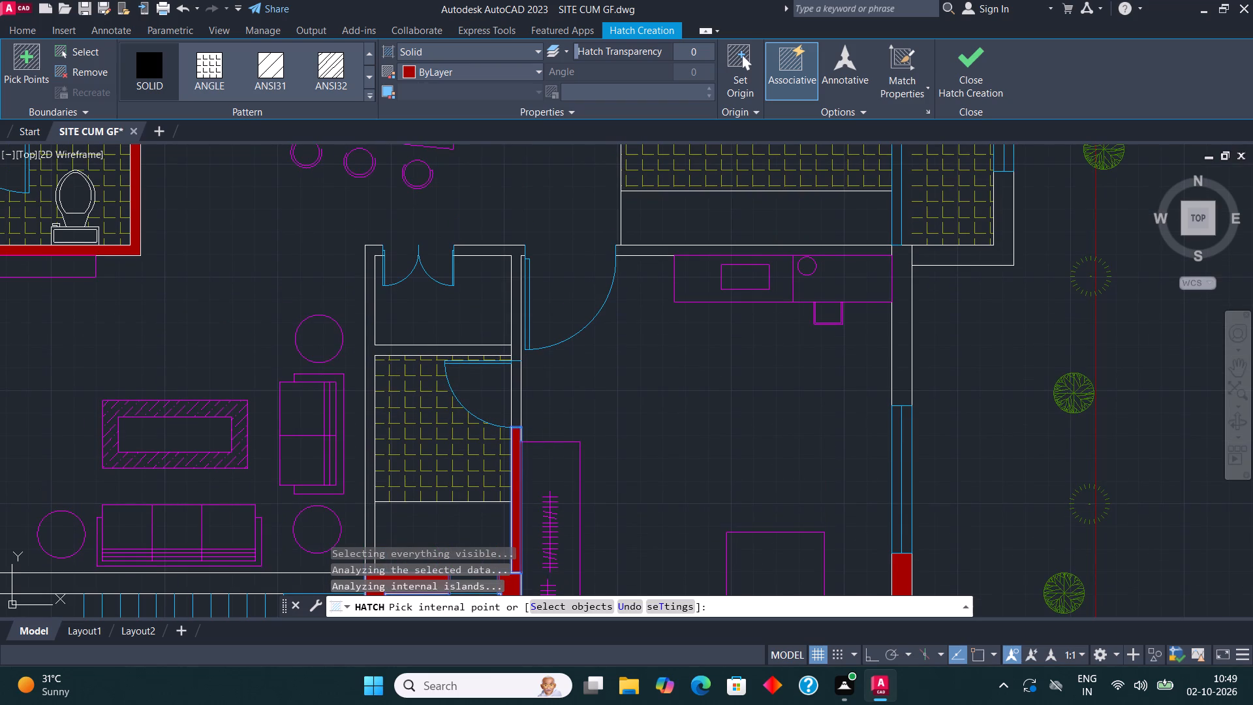
left_click(371, 248)
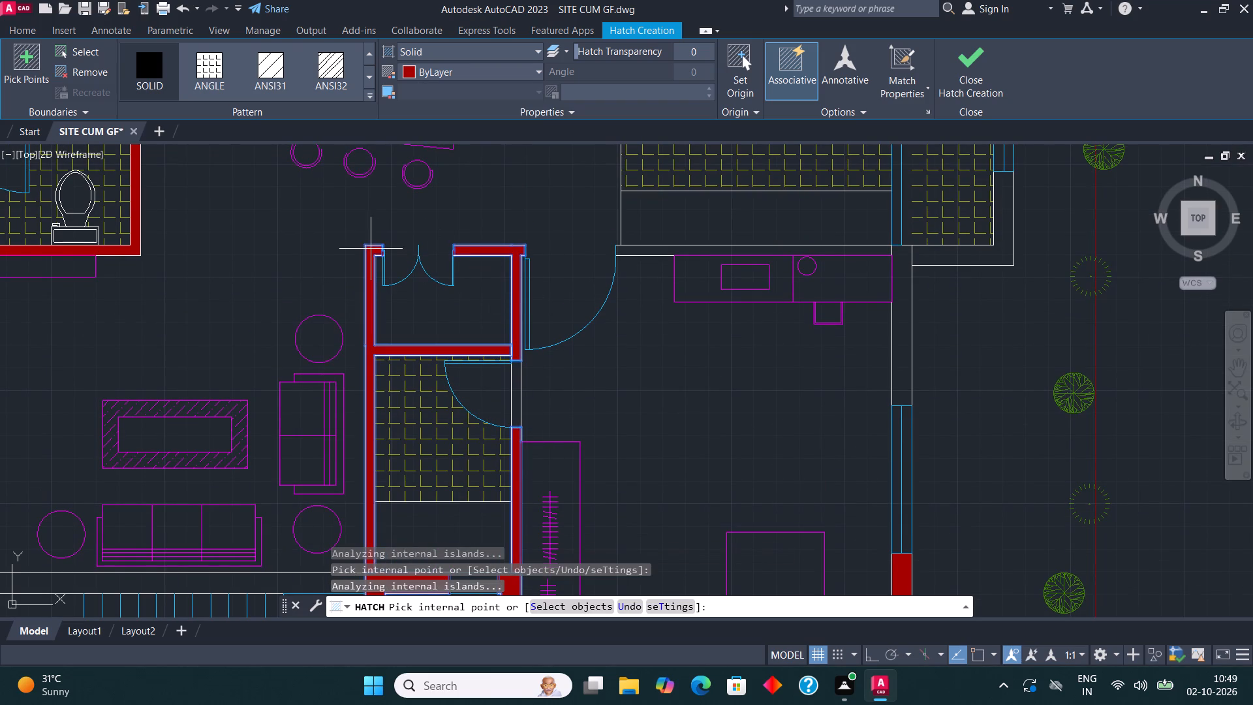
left_click(958, 78)
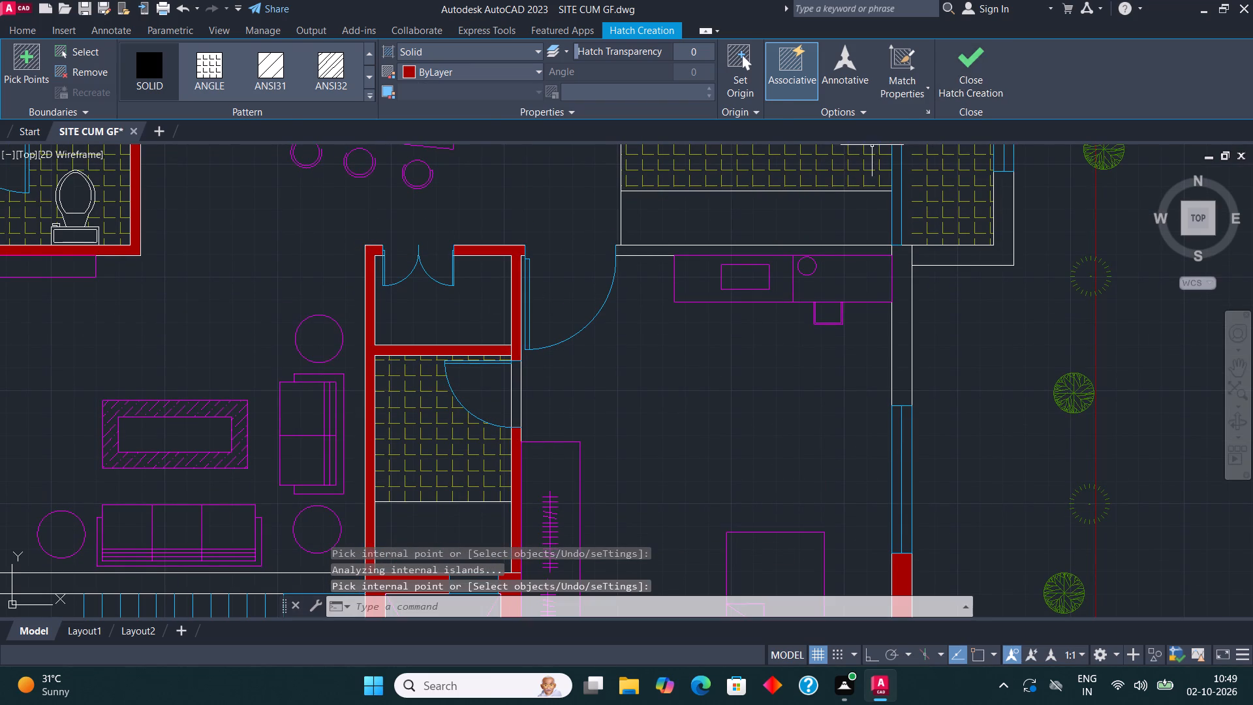
Trim the wall line crossing the door opening of the toilet north of the lift shaft.
left_click(327, 48)
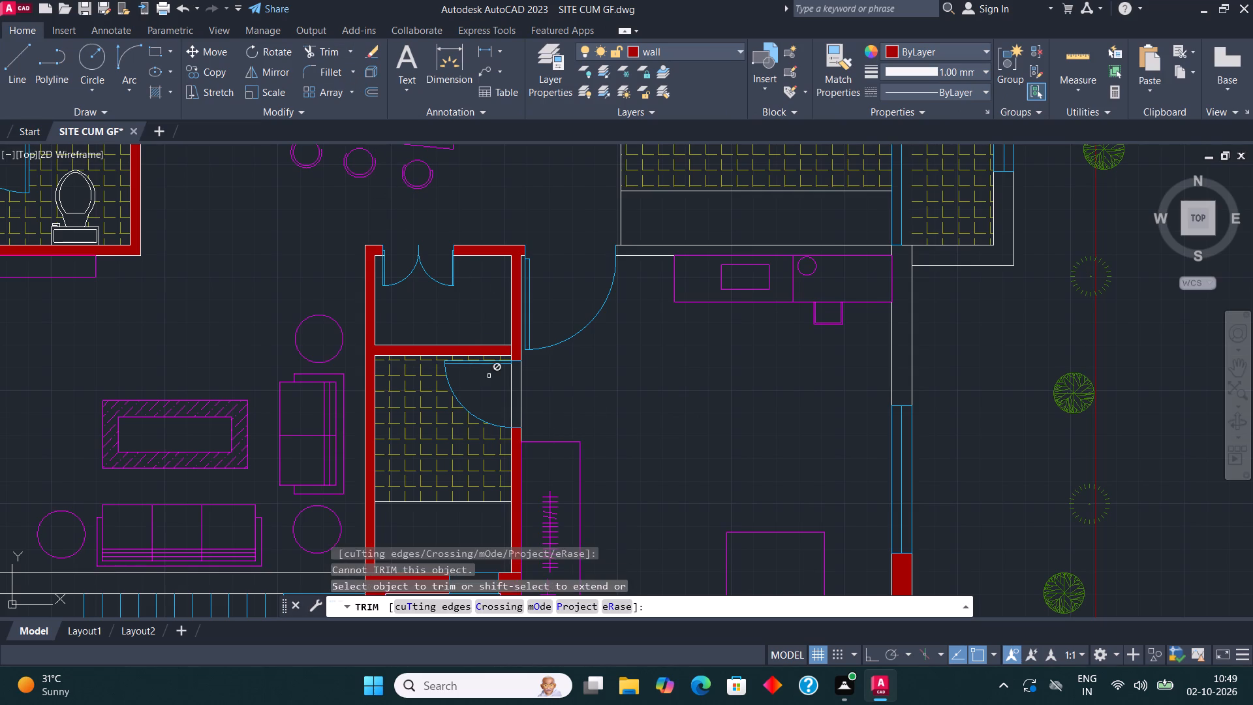
left_click(495, 394)
left_click(549, 394)
scroll(453, 365, "down", 2)
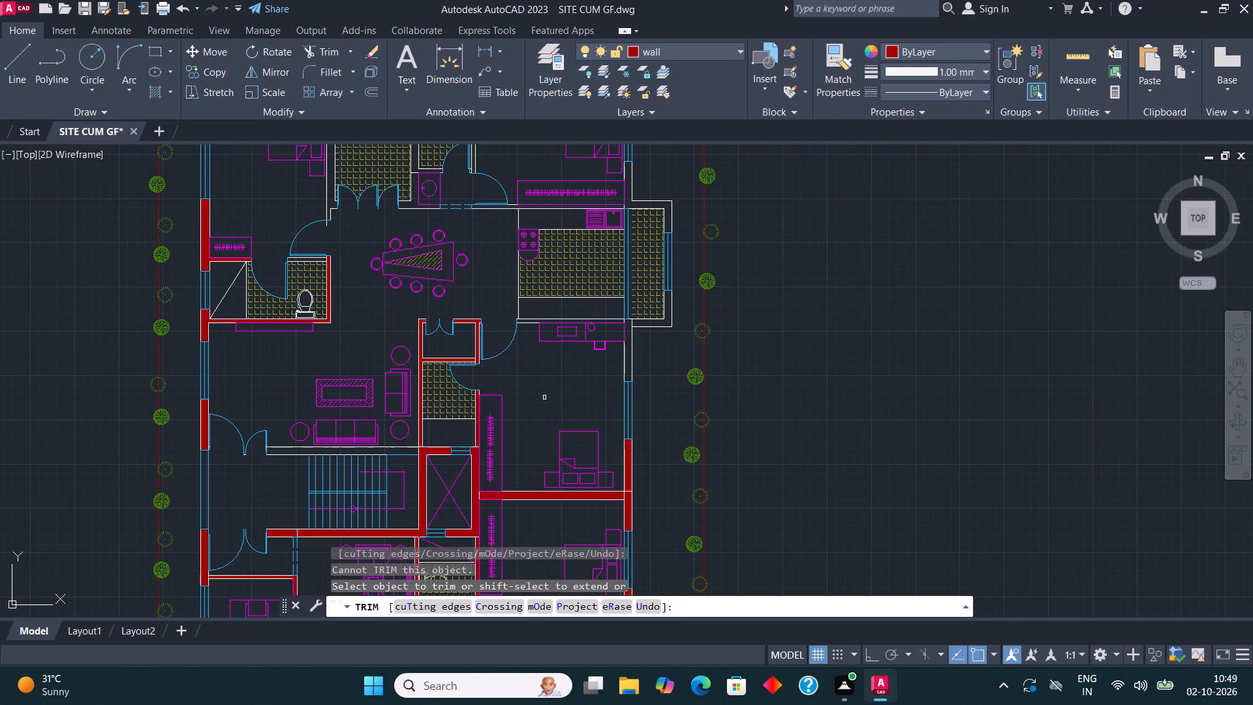
Fill the wall between the living room and the staircase with the solid wall hatch.
key("Escape")
scroll(347, 481, "up", 1)
key("h")
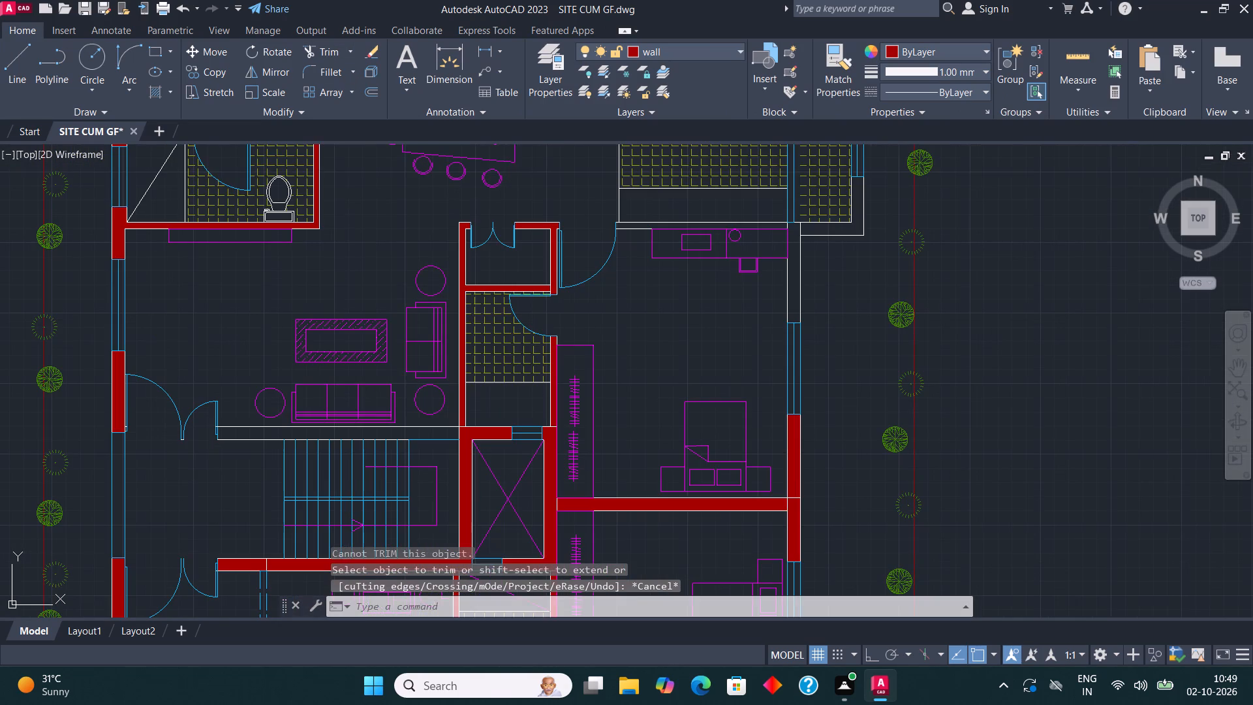
key("Return")
scroll(315, 428, "up", 1)
left_click(314, 431)
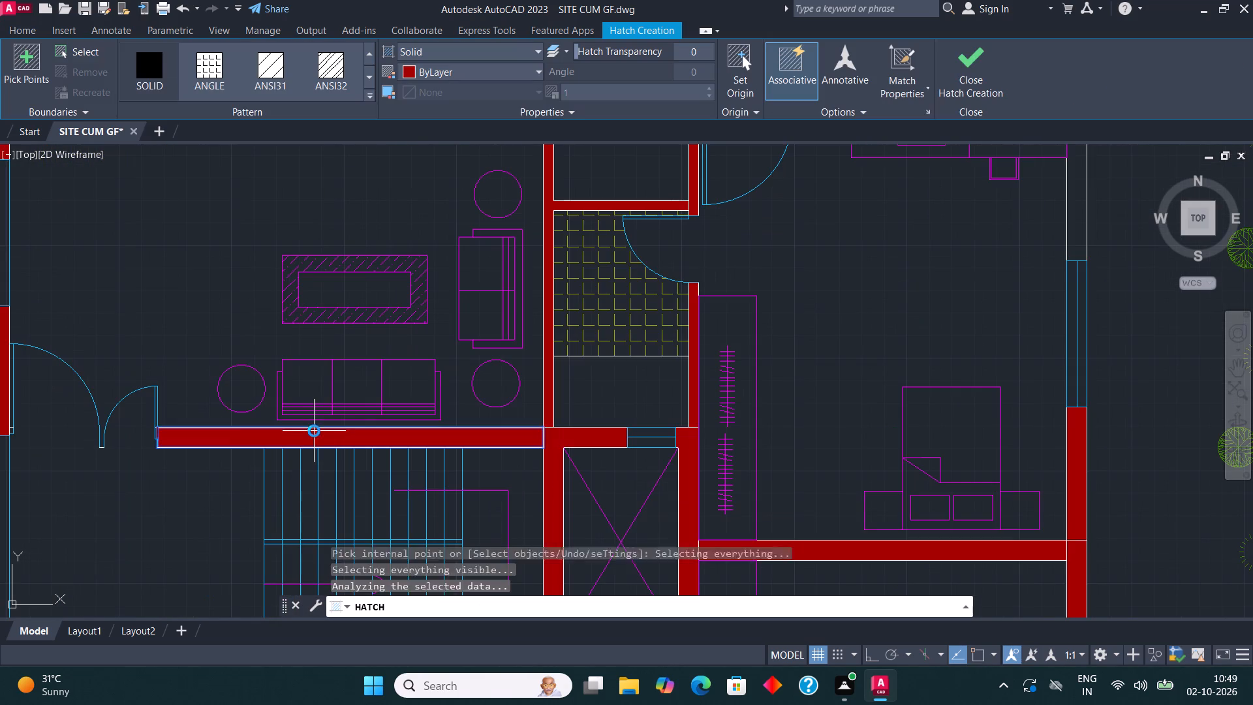
Hatch the wall between the kitchen and the bedroom south of it, that bedroom's upper east wall, and the utility balcony's south-east corner.
scroll(309, 437, "down", 3)
scroll(474, 351, "up", 3)
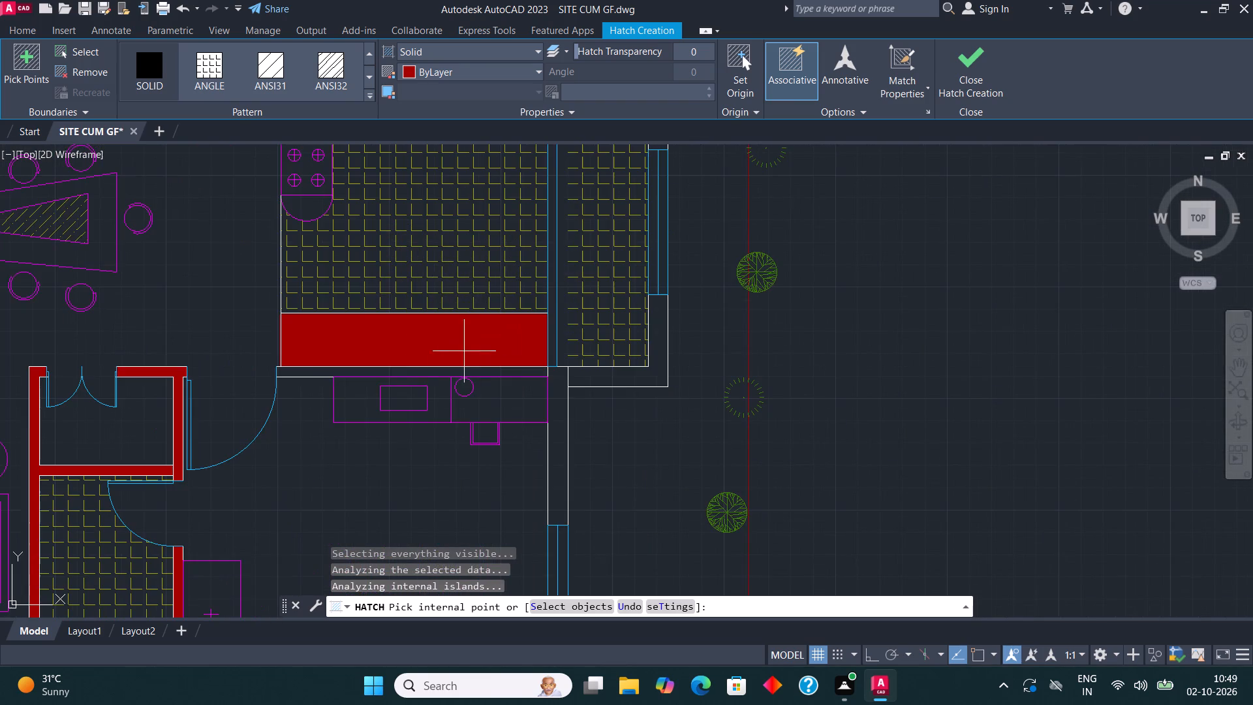
left_click(326, 371)
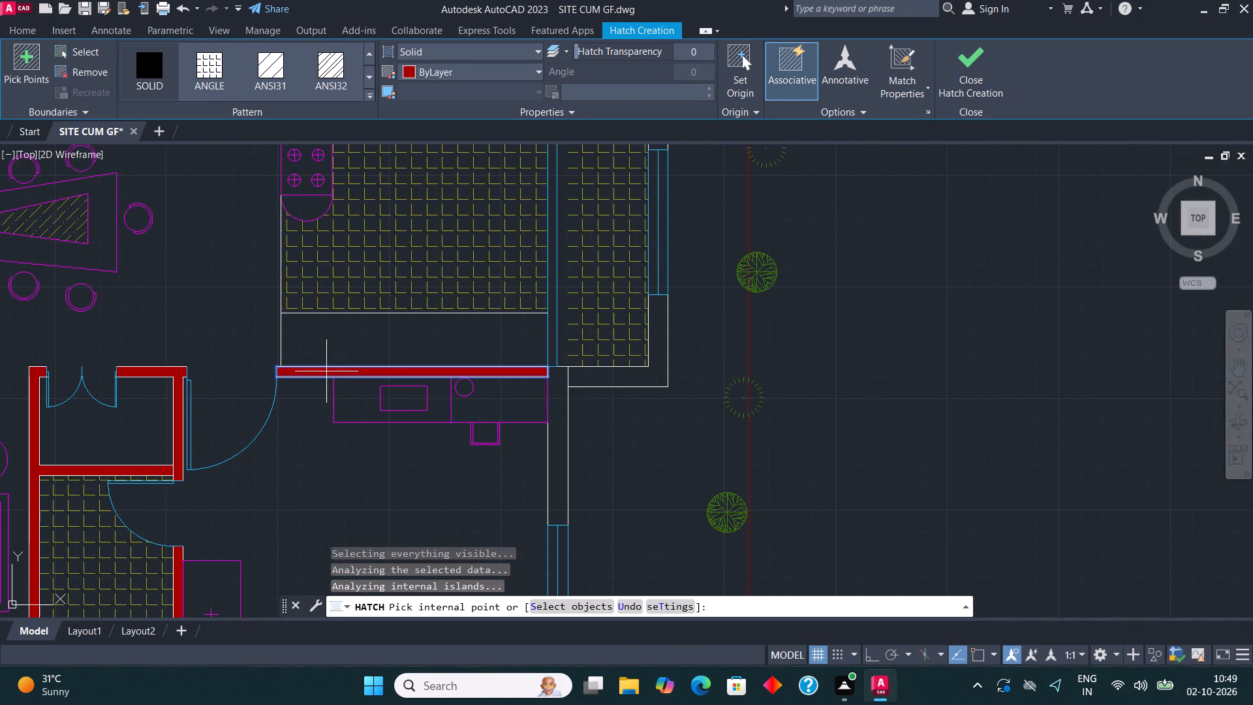
left_click(556, 465)
left_click(634, 379)
scroll(540, 322, "down", 2)
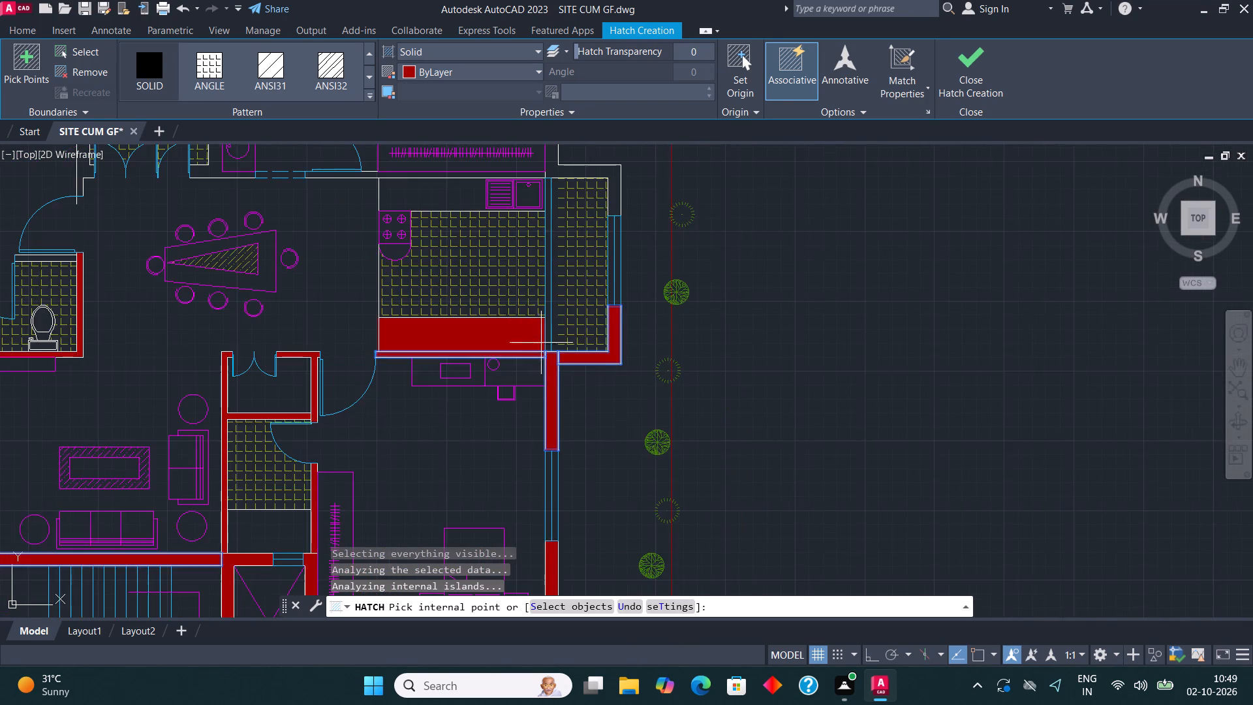
Hatch the utility balcony's north-east corner wall, the wall between the kitchen and north-east bedroom, and the wall around the wash basin.
middle_click_drag(542, 366, 504, 487)
left_click(553, 295)
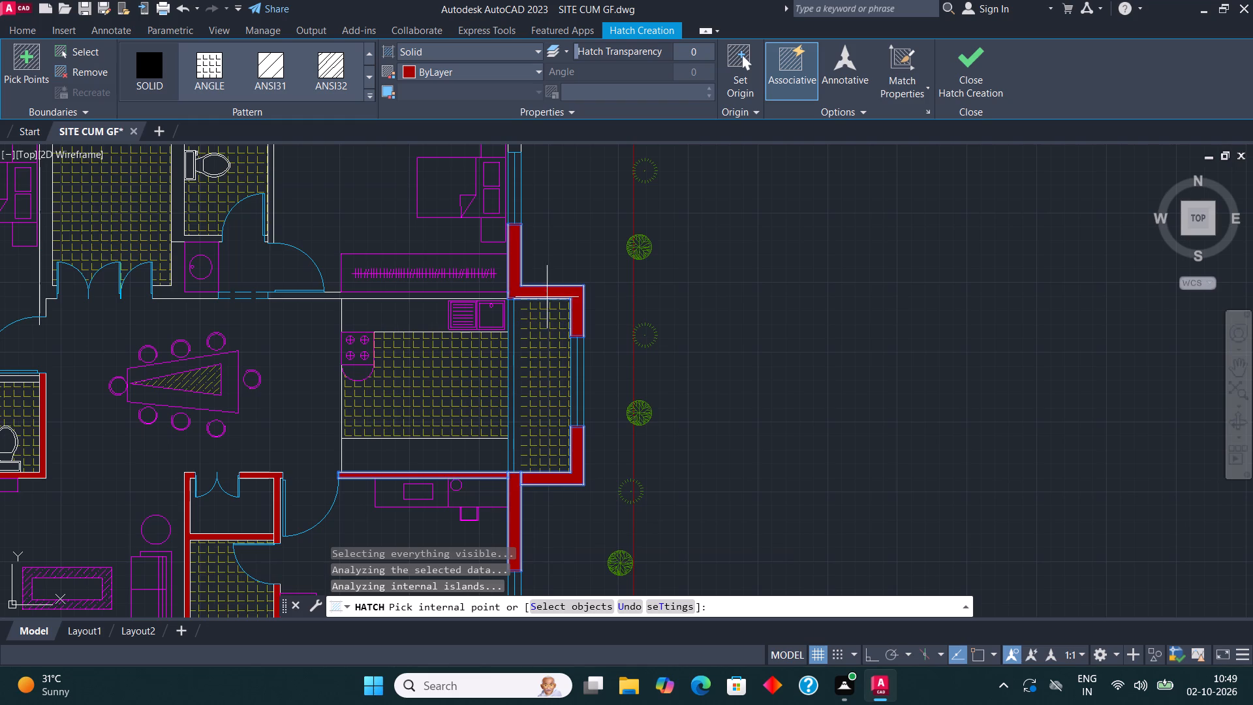
left_click(301, 295)
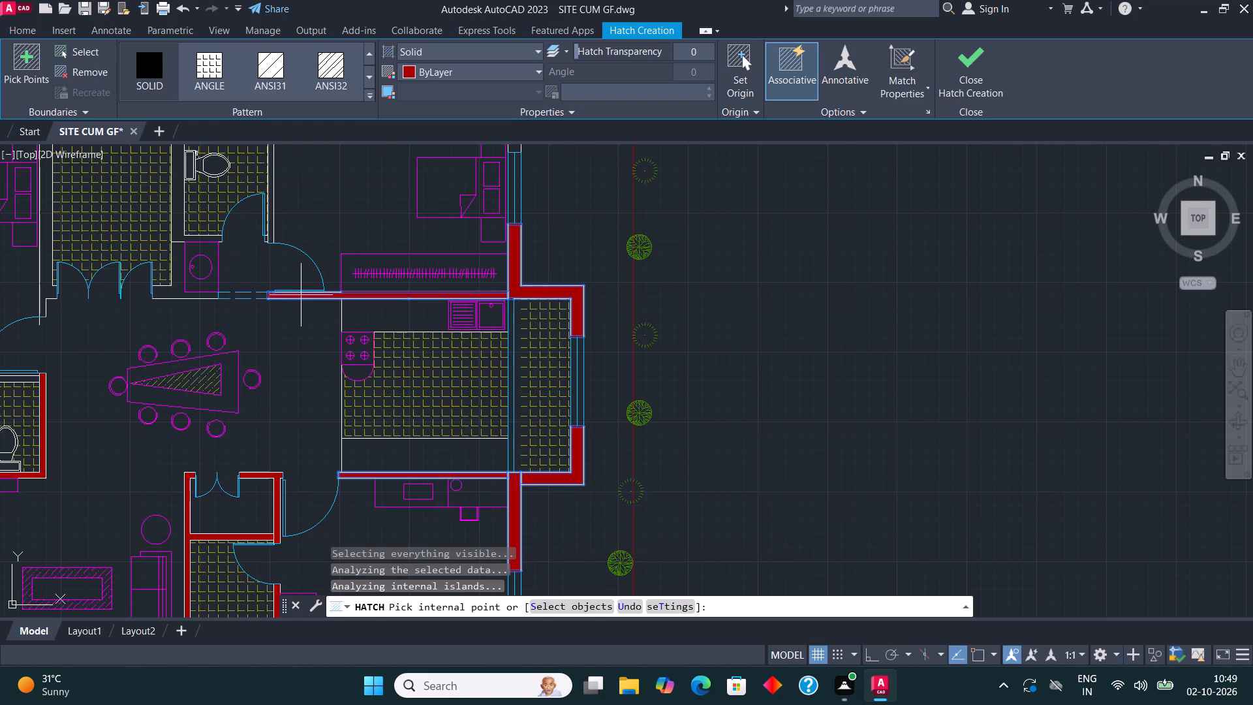
left_click(168, 292)
Hatch the wall between the north-west bedroom and the central tiled area, and the west, north and east walls of the northern toilet.
scroll(268, 311, "down", 2)
scroll(173, 272, "up", 2)
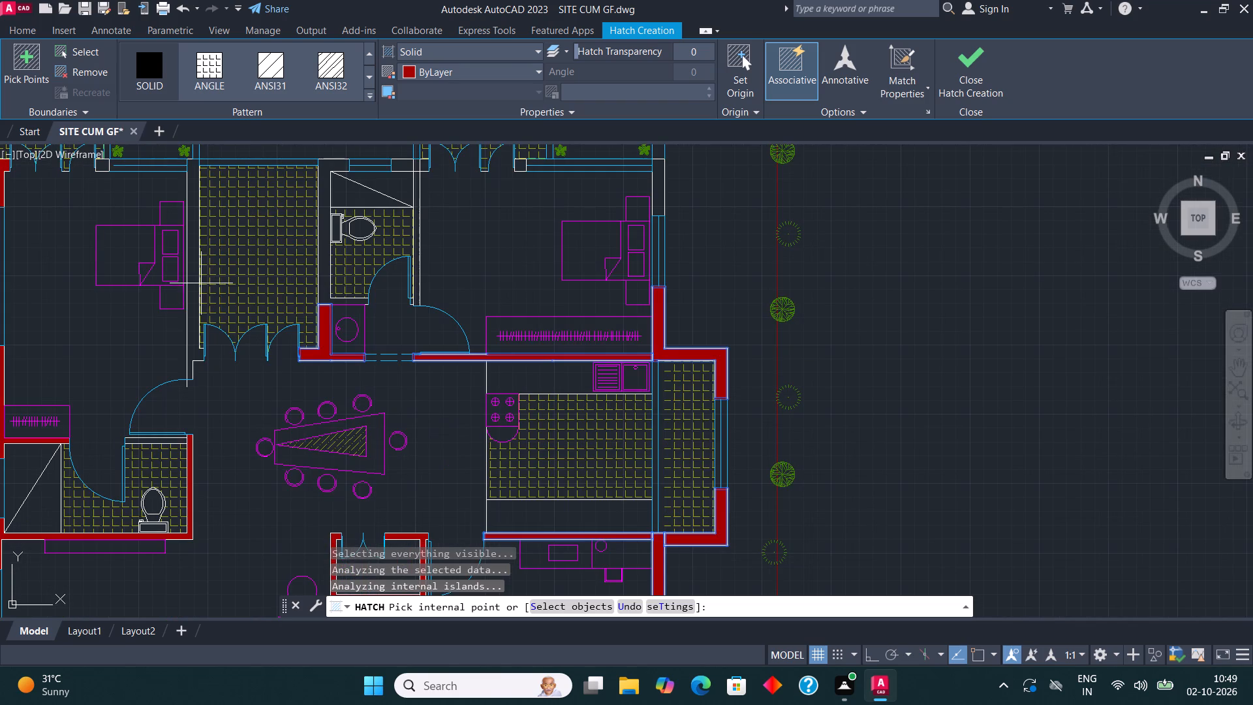
left_click(190, 285)
middle_click_drag(251, 367, 247, 462)
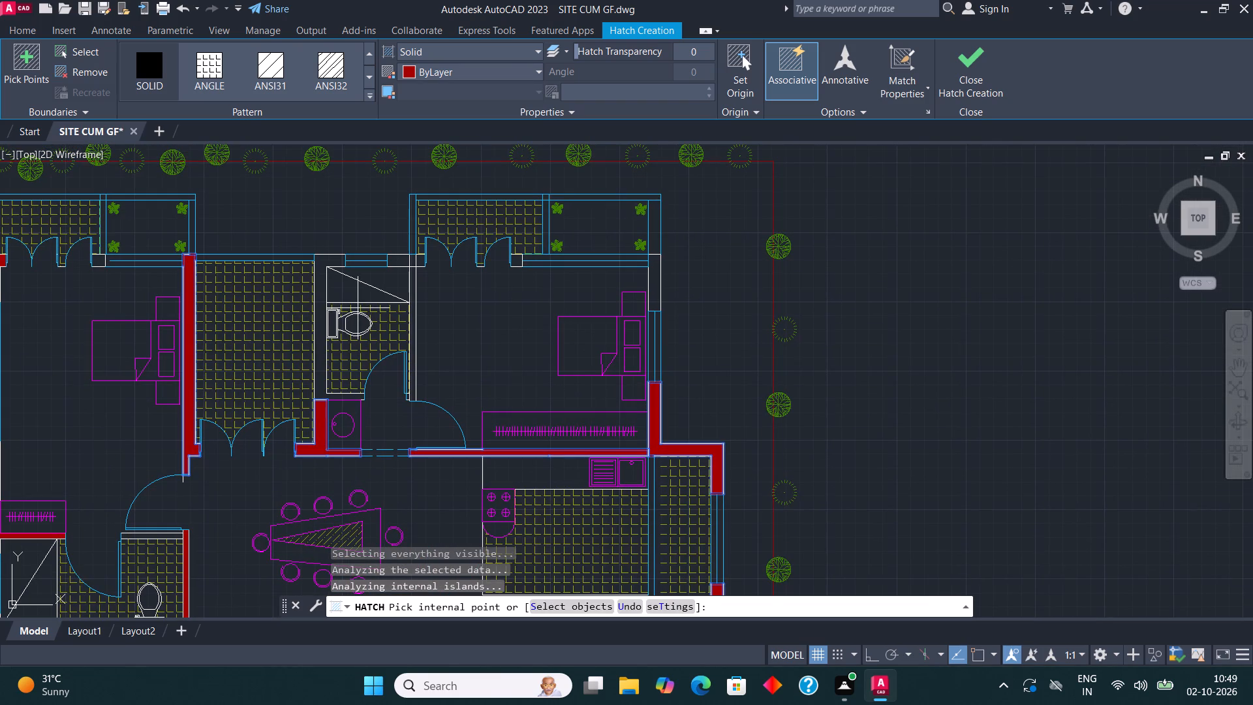
left_click(320, 337)
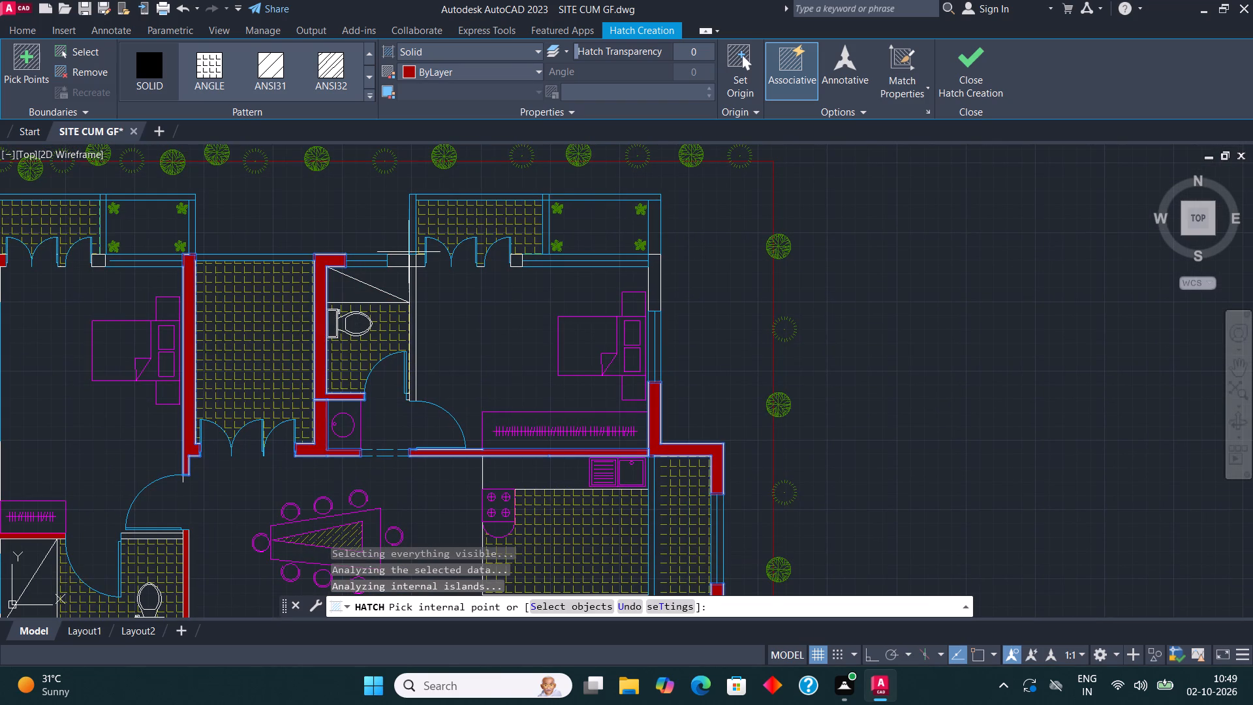
left_click(407, 264)
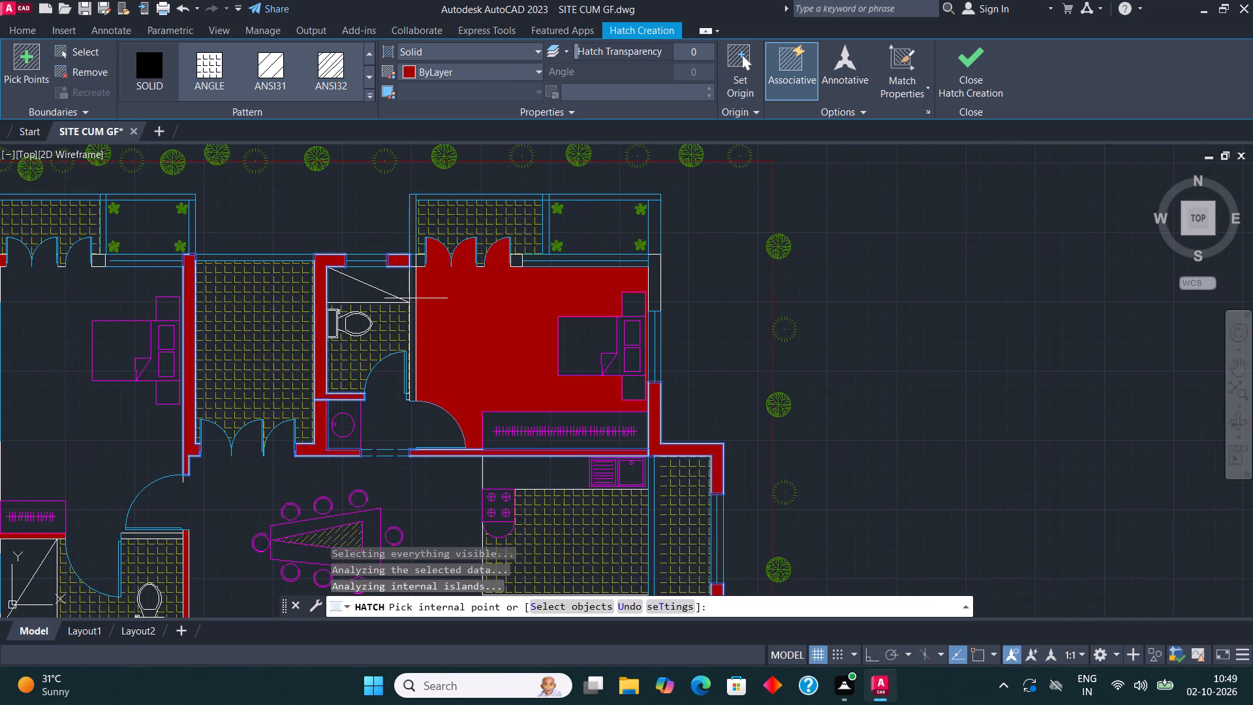
left_click(410, 316)
Hatch the wall junction at the northern toilet's north-east corner and the piers on both sides of the north-east bedroom's balcony door.
scroll(410, 255, "up", 2)
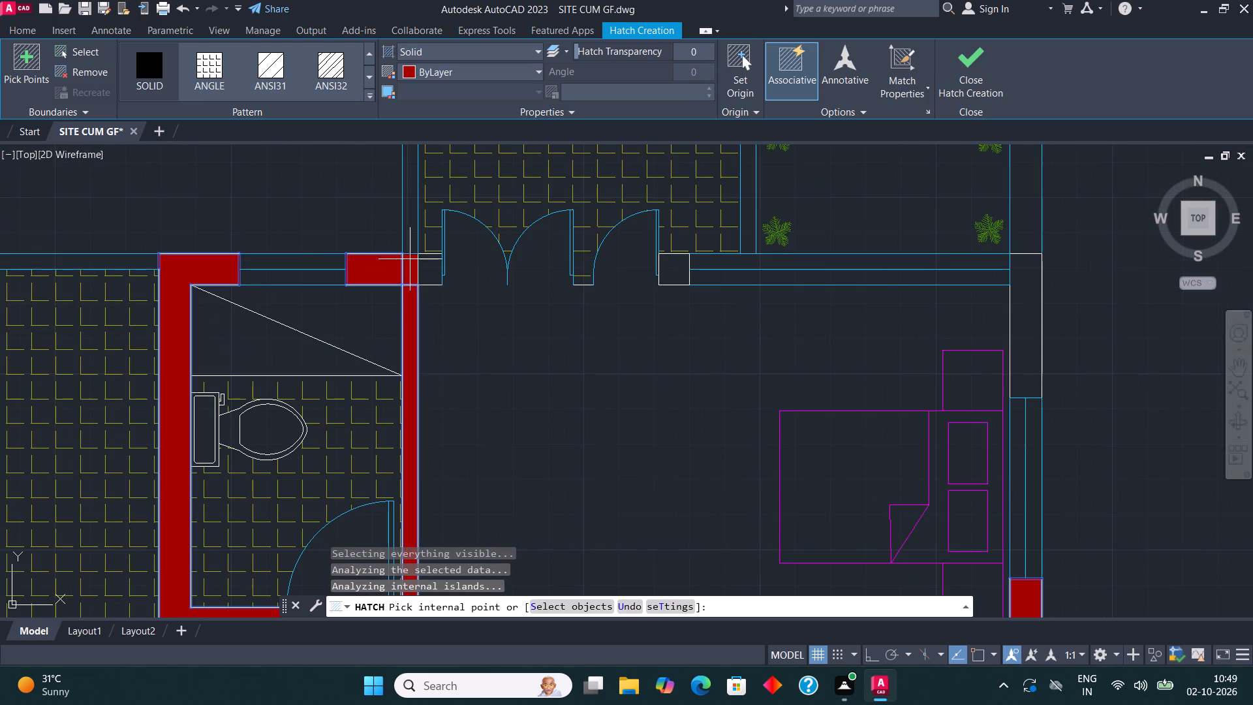
left_click(409, 261)
left_click(431, 275)
left_click(674, 270)
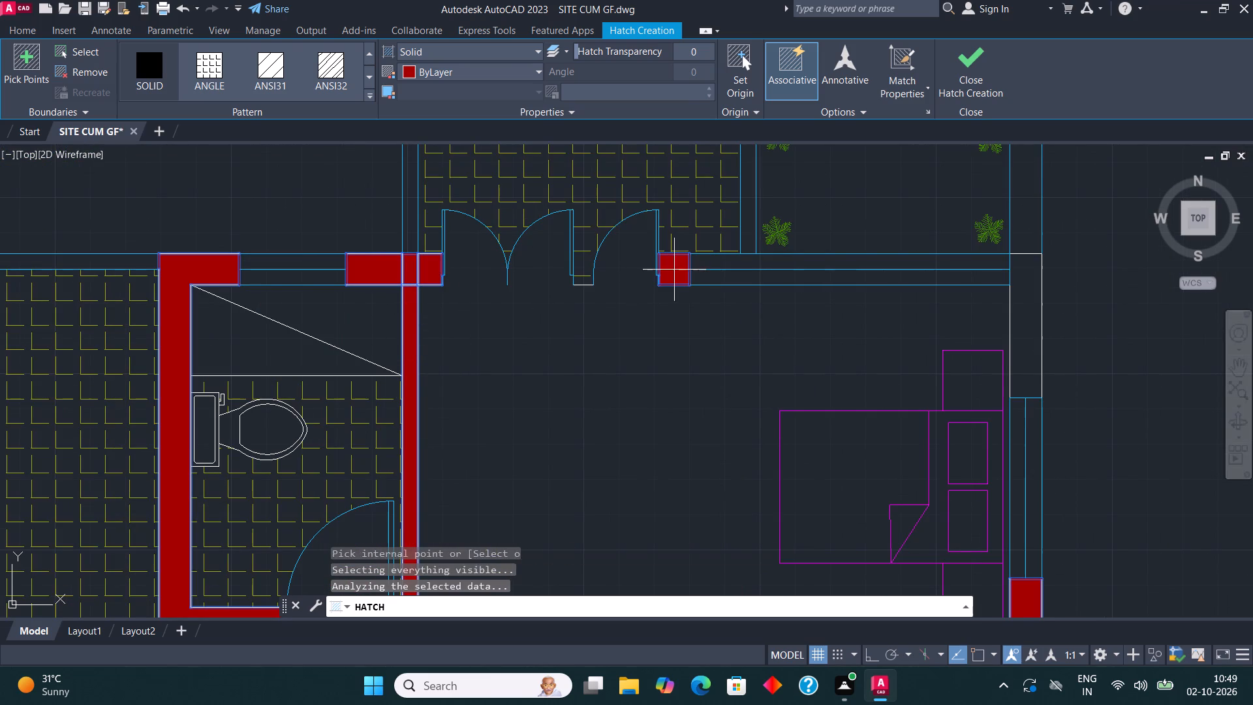
Hatch the pier beside the north-west bedroom's balcony door and the north-east bedroom's corner wall, completing the hatch.
scroll(680, 281, "down", 2)
scroll(268, 270, "up", 1)
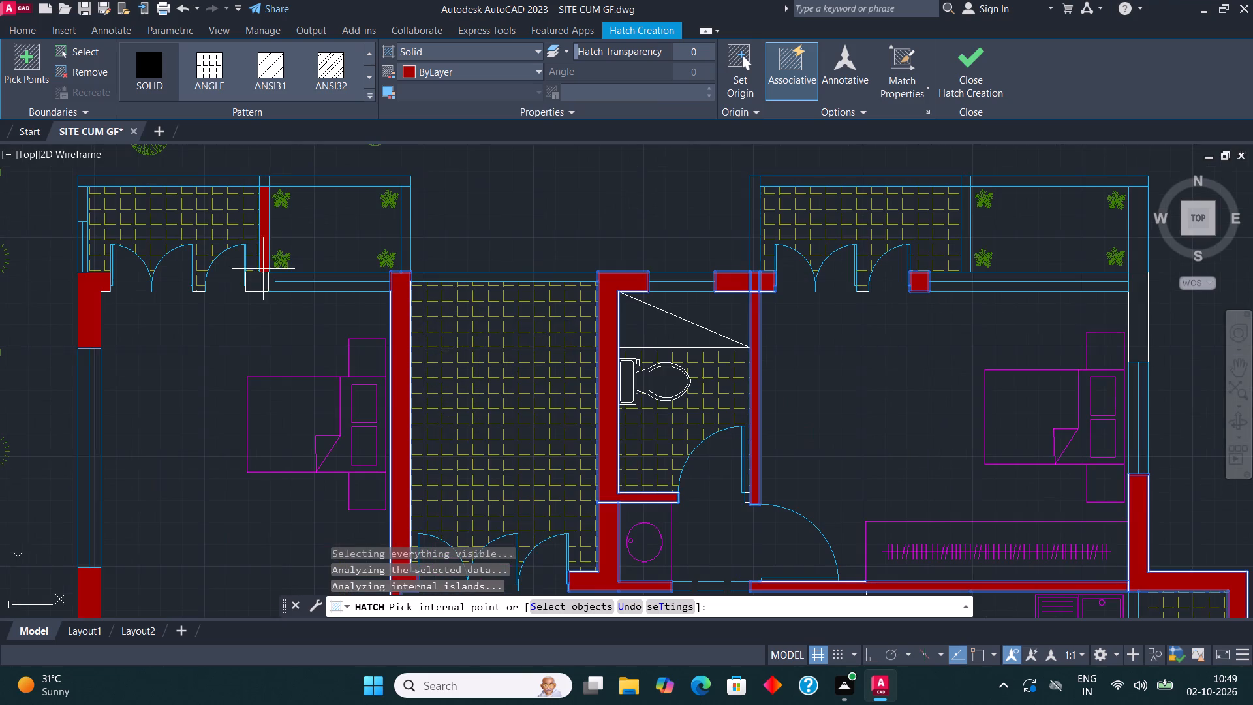
left_click(262, 277)
scroll(258, 280, "down", 1)
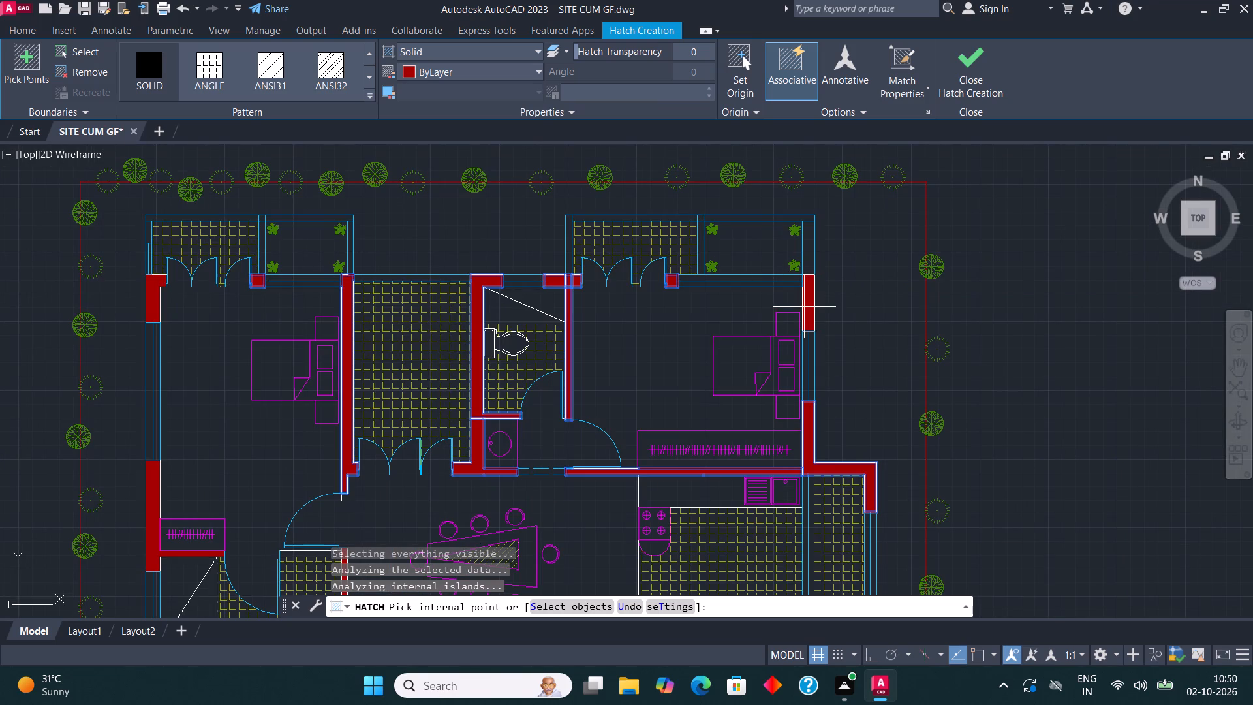
left_click(805, 307)
left_click(956, 63)
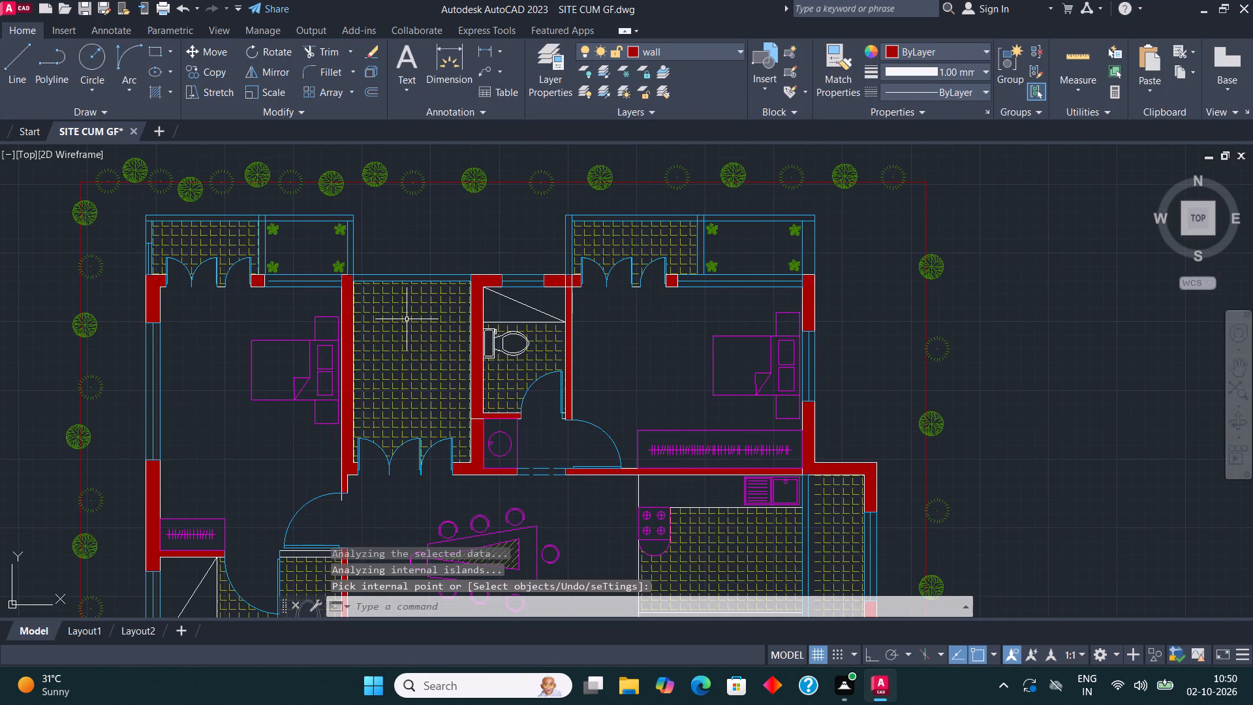
Hatch the short wall on the north side of the north-west bedroom's attached toilet.
scroll(407, 319, "down", 2)
scroll(405, 364, "up", 1)
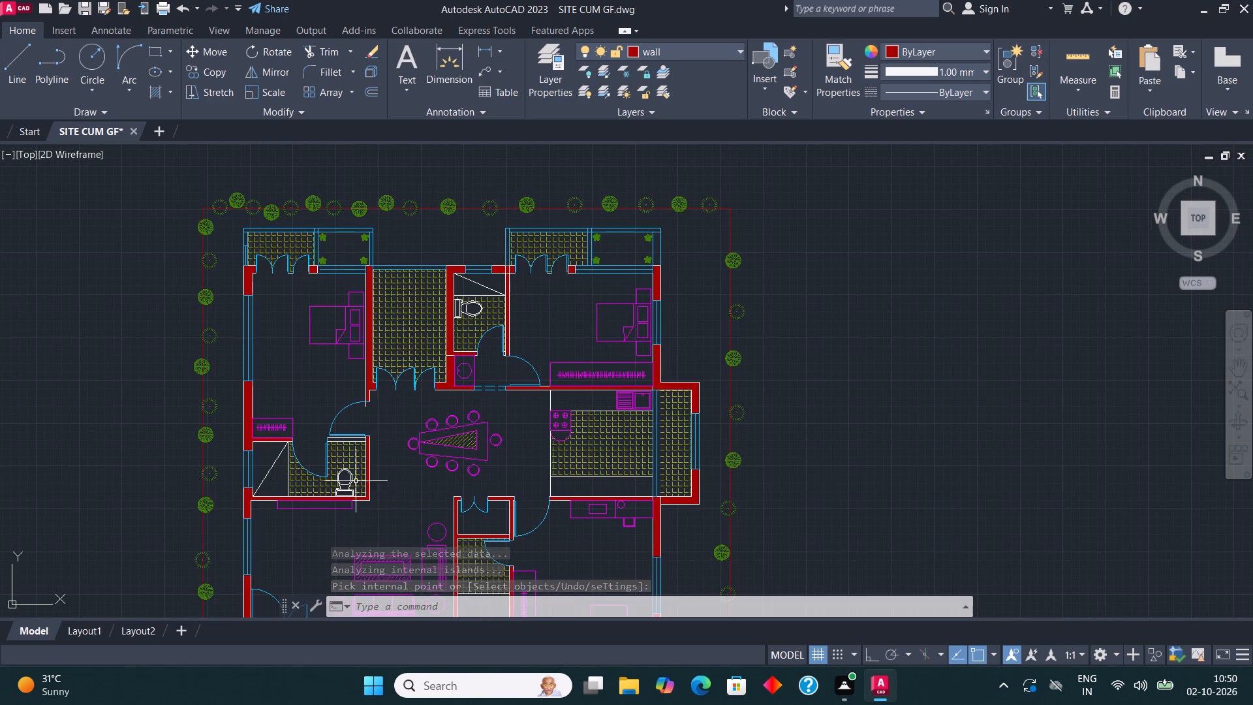
scroll(352, 455, "up", 3)
key("h")
key("Return")
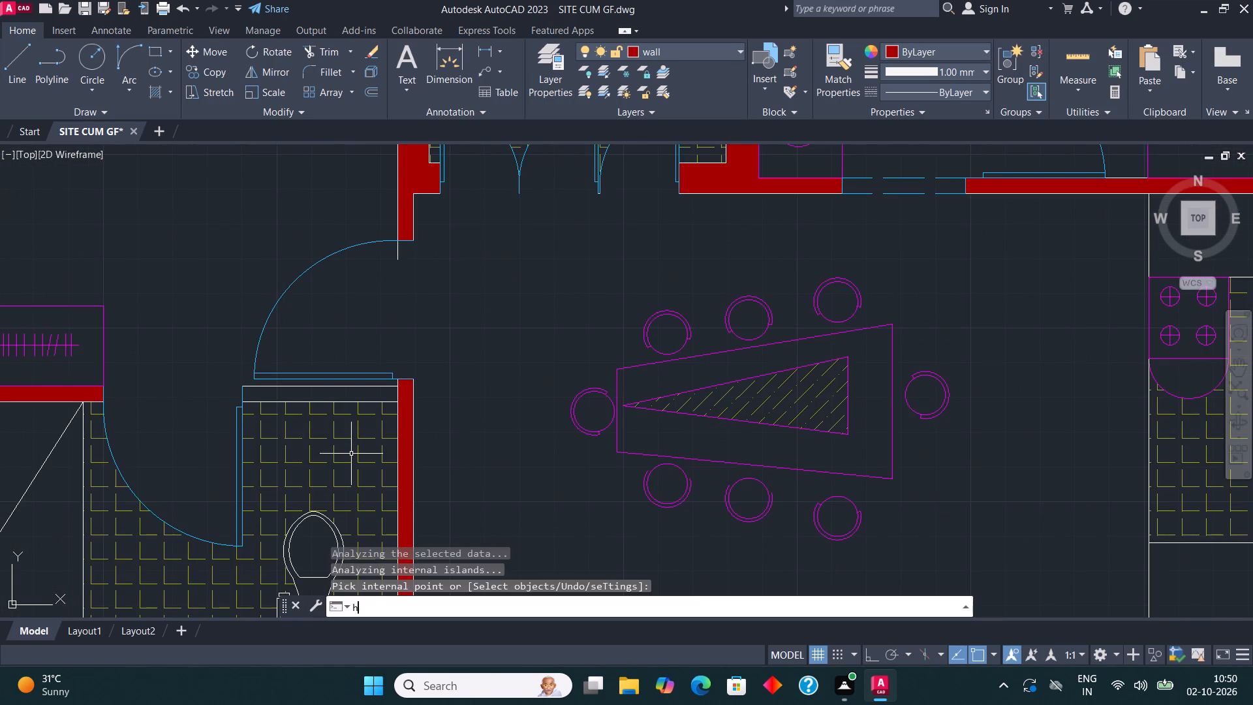
left_click(324, 391)
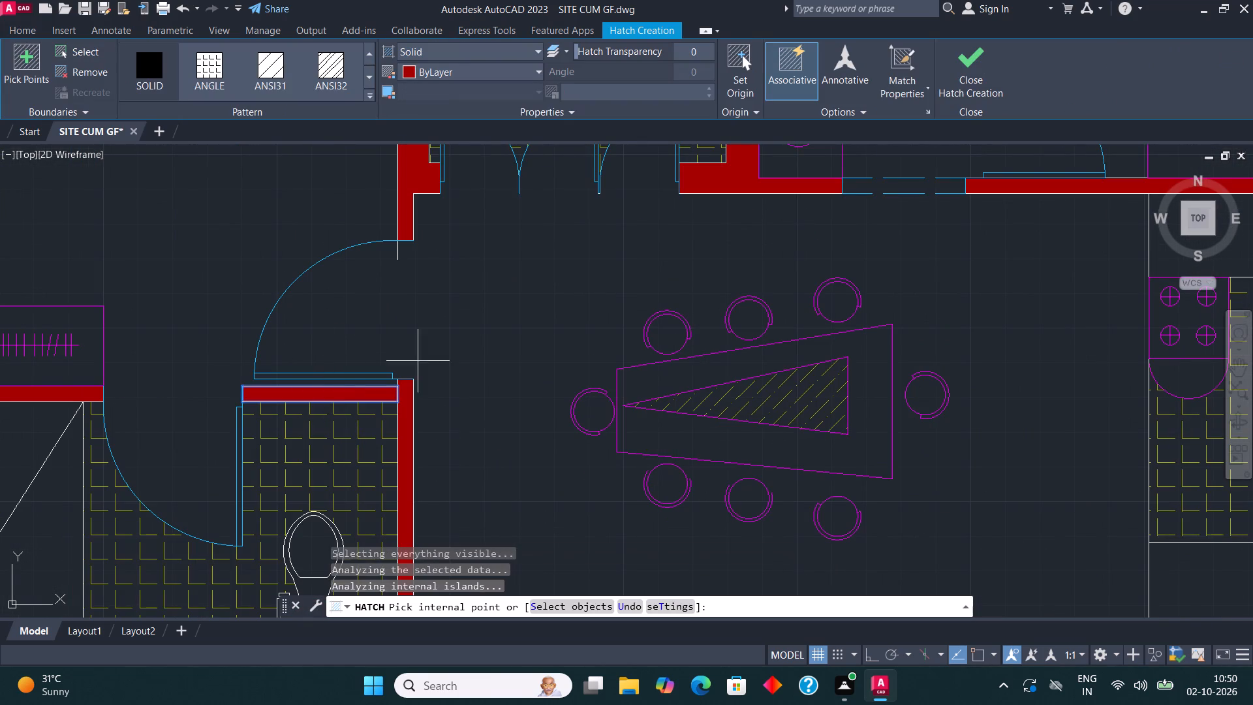
left_click(972, 71)
Examine the whole ground floor plan, from the northern balconies to the car parking, for completeness of the wall hatching.
scroll(498, 330, "down", 2)
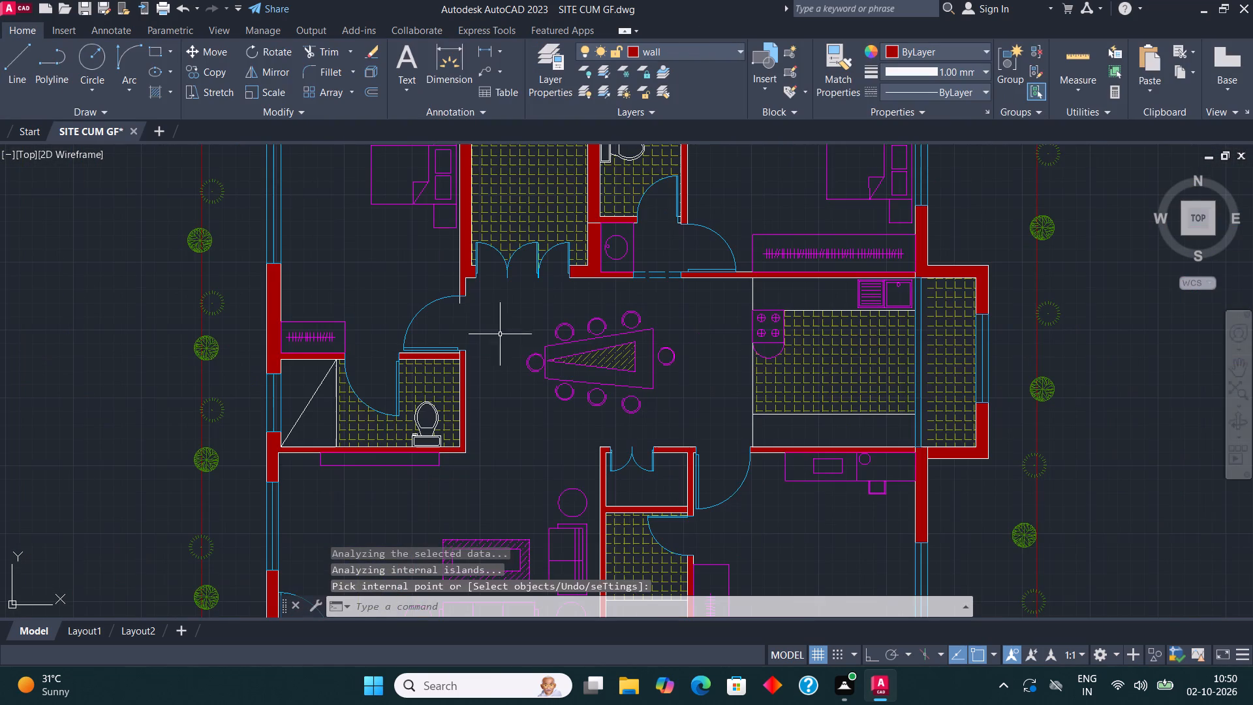
scroll(493, 320, "down", 1)
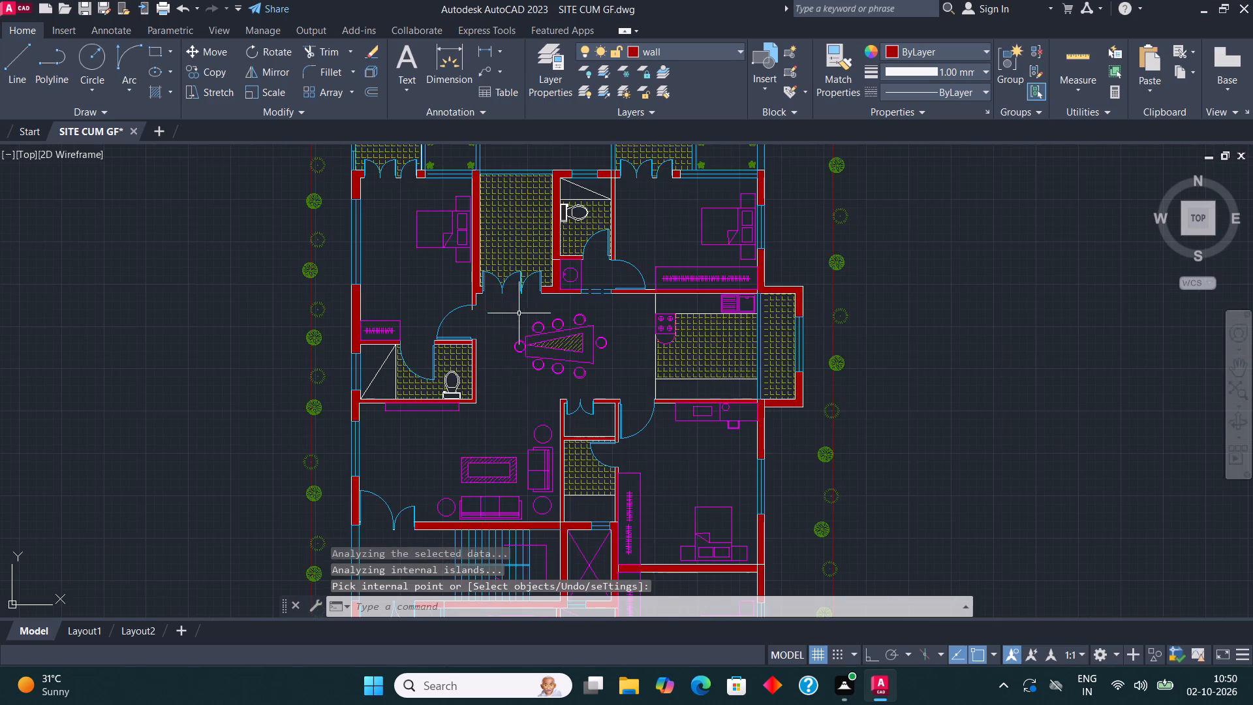
scroll(519, 313, "down", 1)
scroll(527, 439, "up", 2)
scroll(534, 295, "down", 2)
scroll(549, 397, "up", 1)
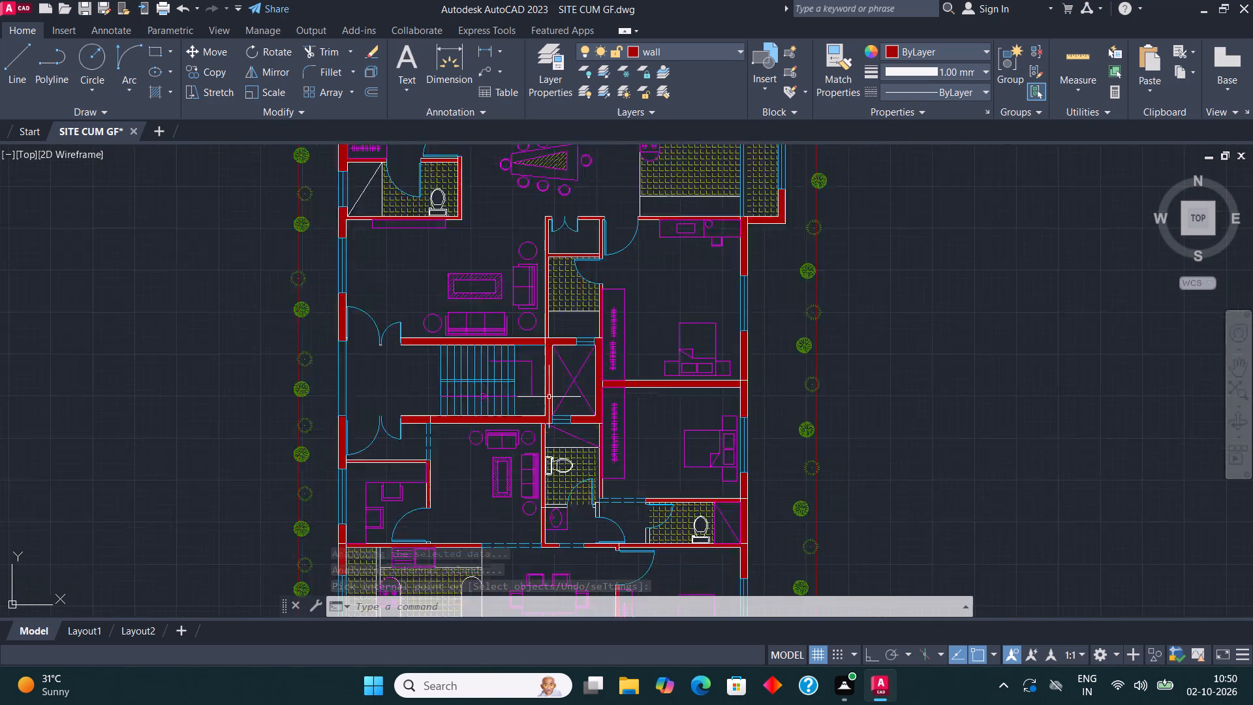
scroll(549, 397, "up", 1)
scroll(547, 338, "down", 2)
scroll(583, 493, "up", 2)
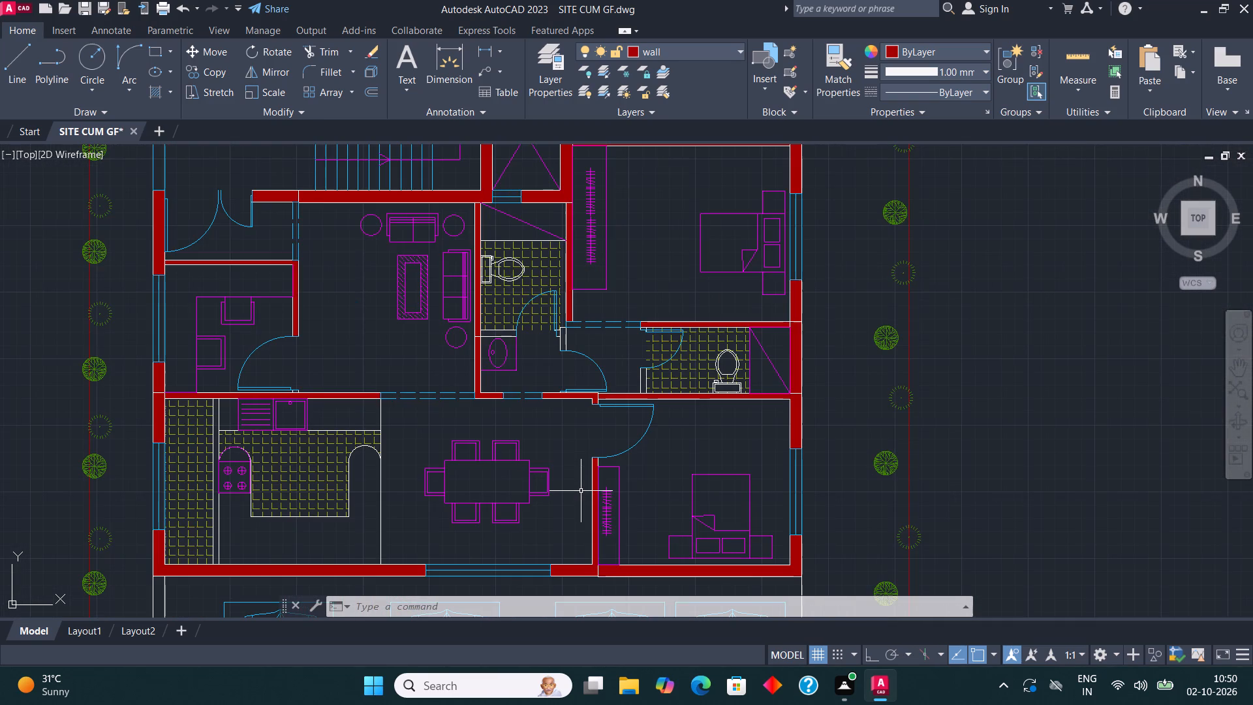
scroll(572, 399, "down", 2)
scroll(570, 497, "up", 1)
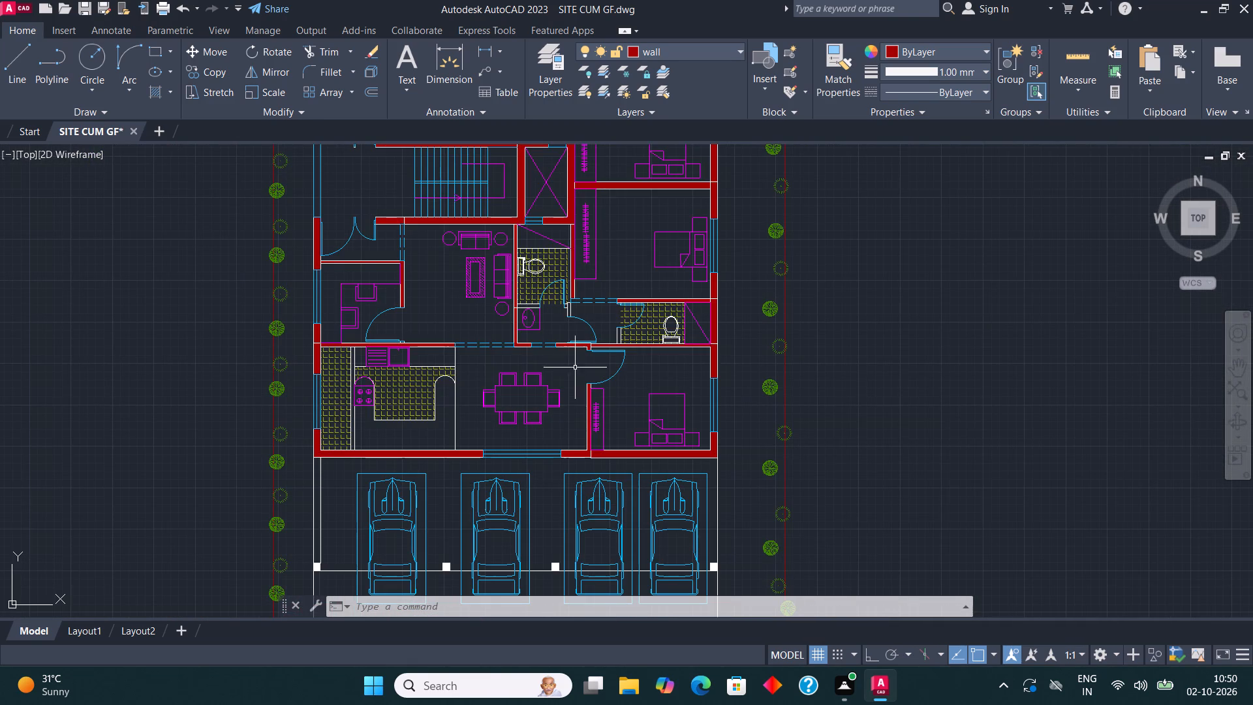
scroll(575, 375, "down", 2)
scroll(546, 515, "up", 2)
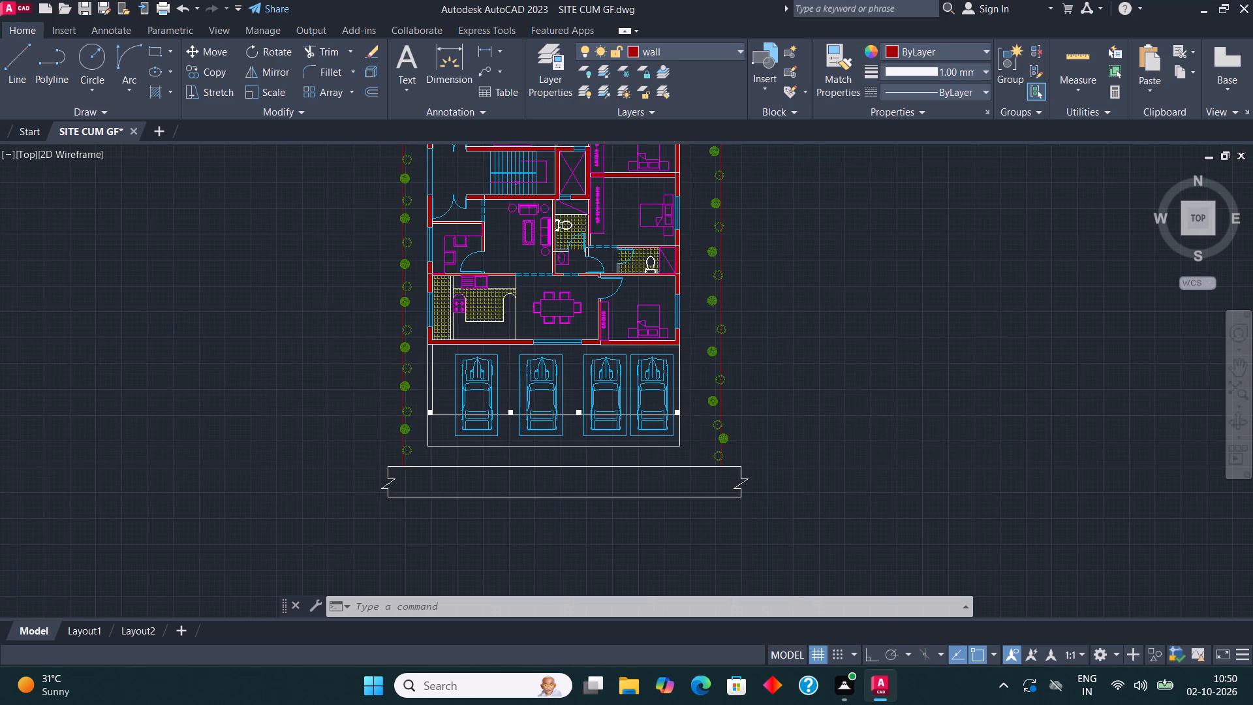
middle_click_drag(533, 423, 542, 693)
middle_click_drag(543, 346, 615, 704)
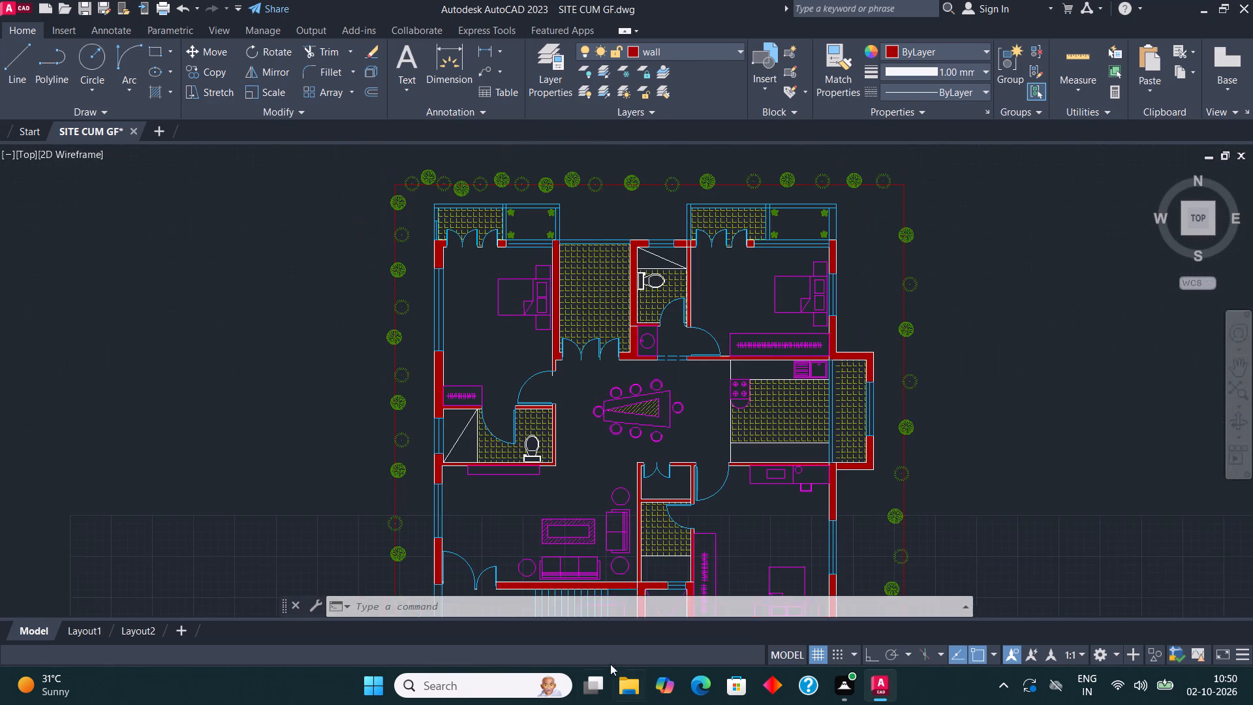
middle_click_drag(534, 353, 417, 430)
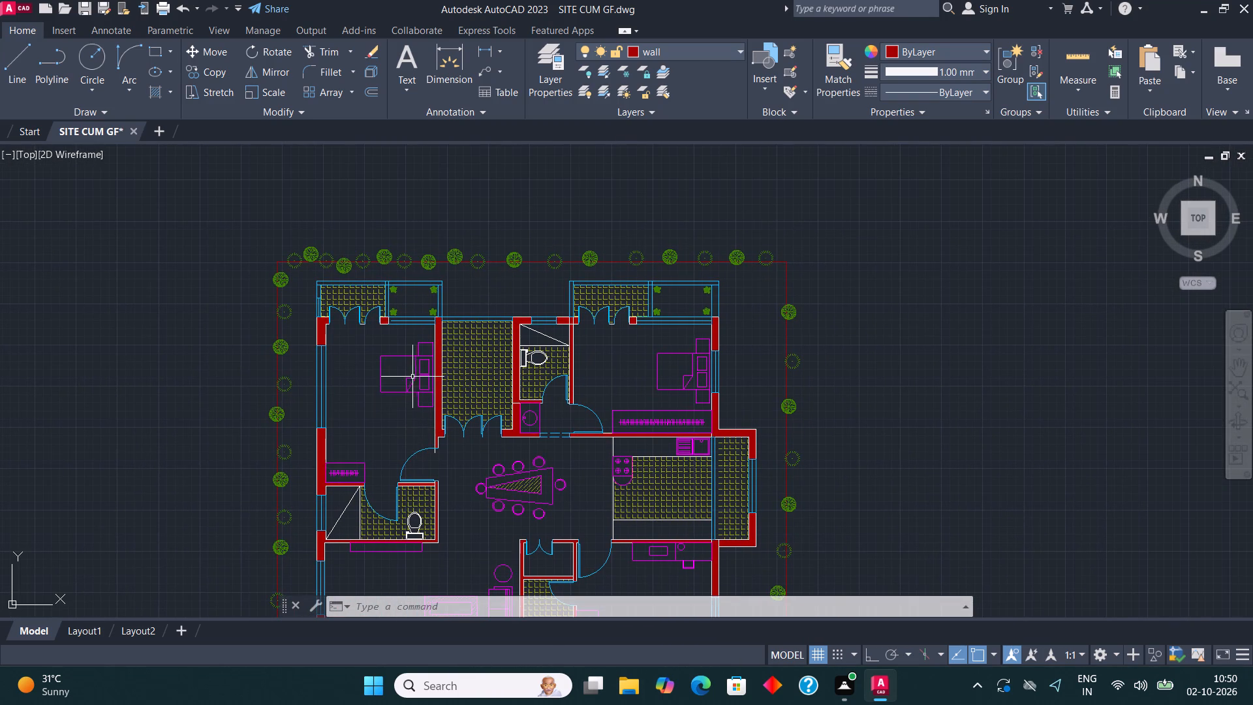
Add a two-line text label reading deck and 7'6"*3'3" on the tiled north-west balcony.
scroll(366, 362, "up", 2)
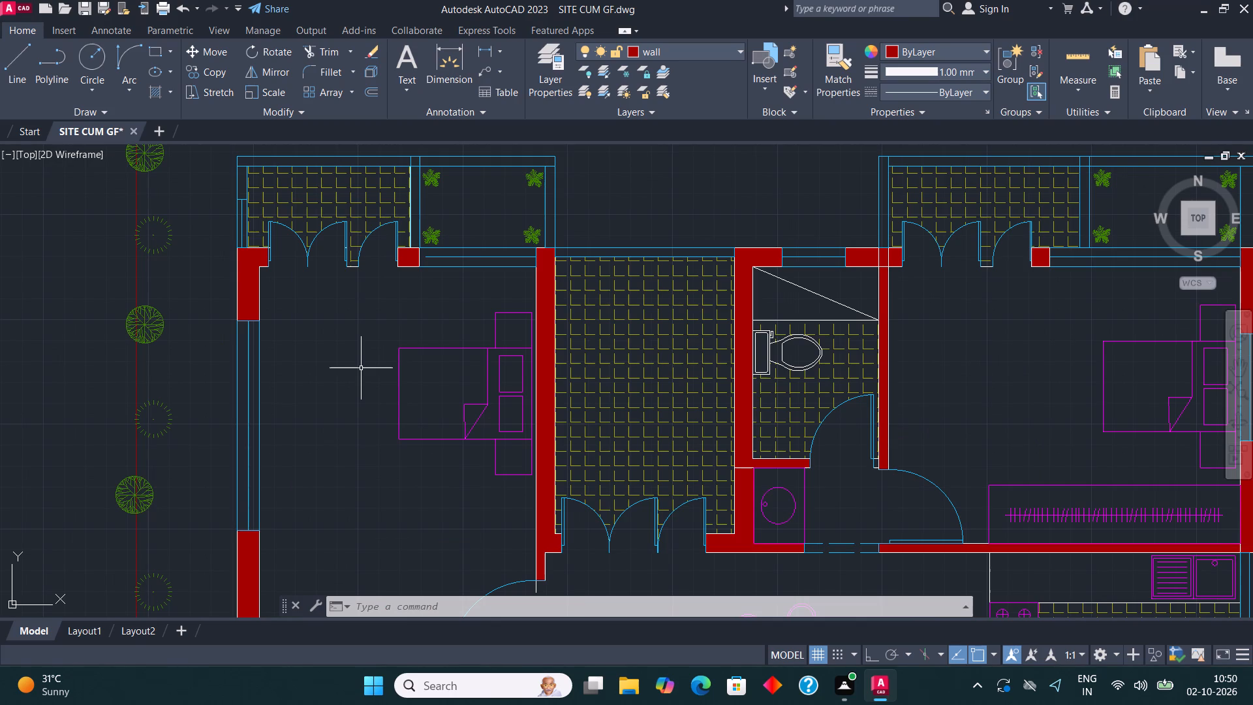
middle_click_drag(356, 386, 467, 540)
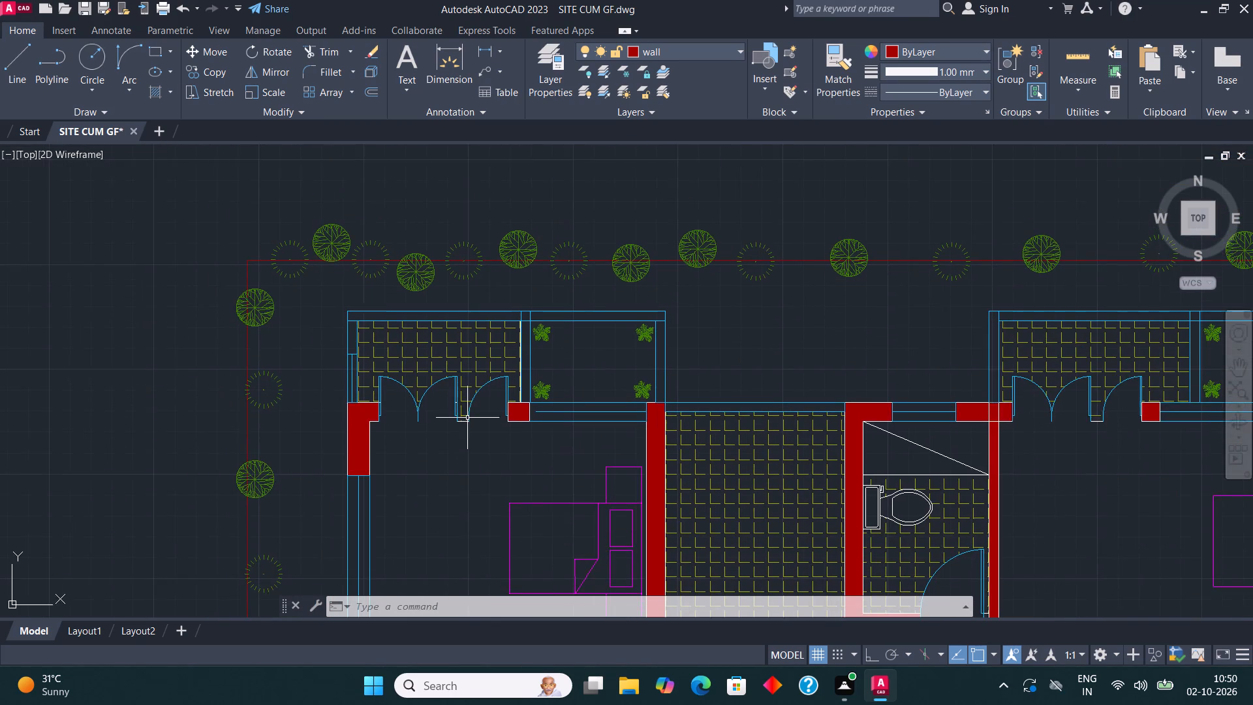
scroll(472, 345, "up", 1)
left_click(413, 61)
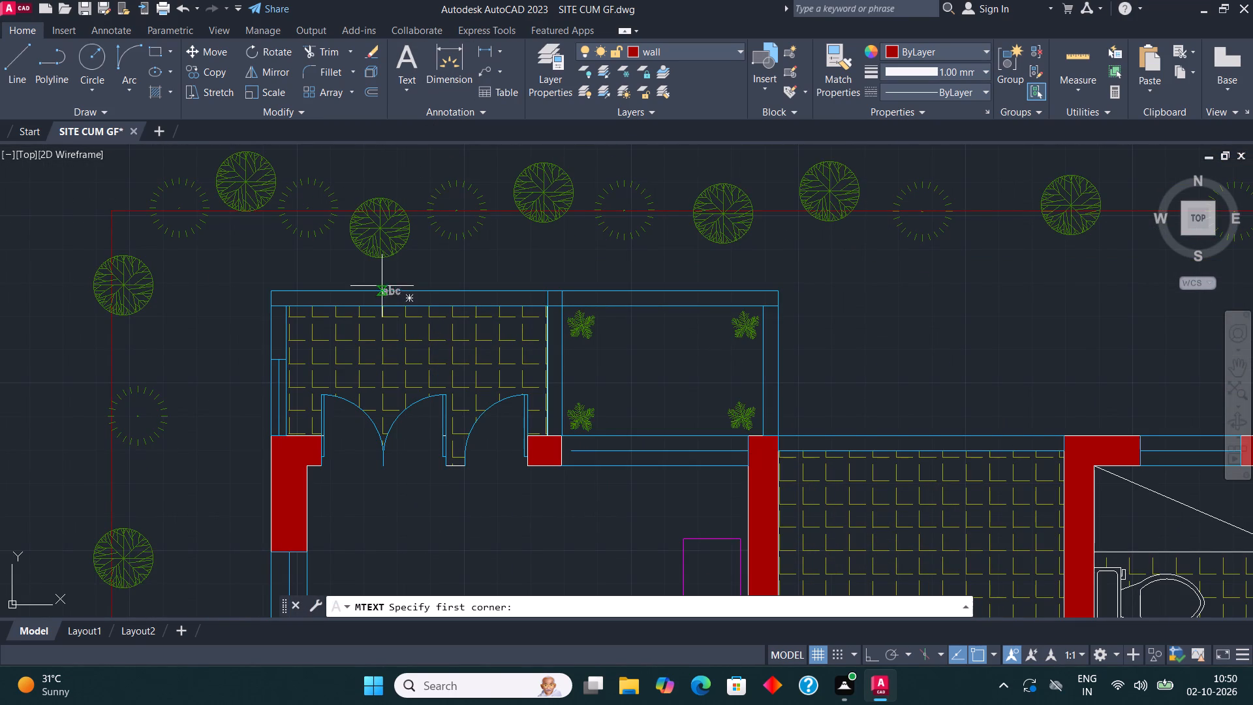
left_click(343, 363)
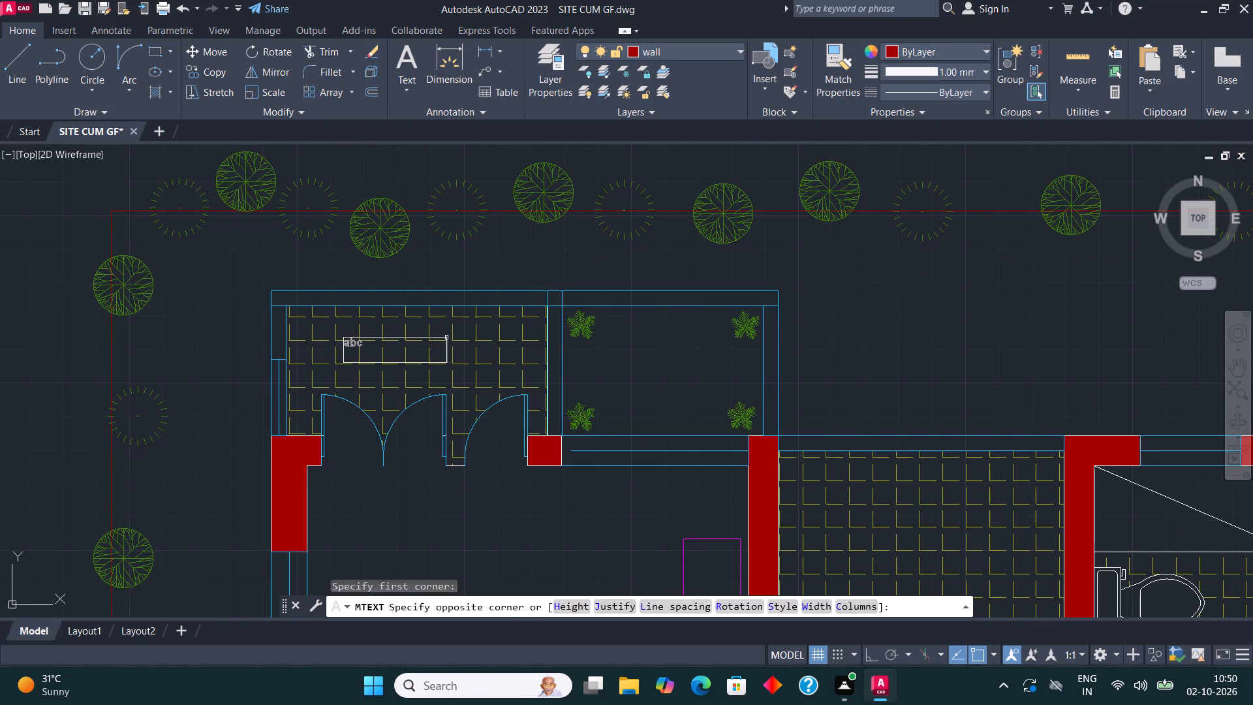
left_click(506, 330)
type("deck")
key("Return")
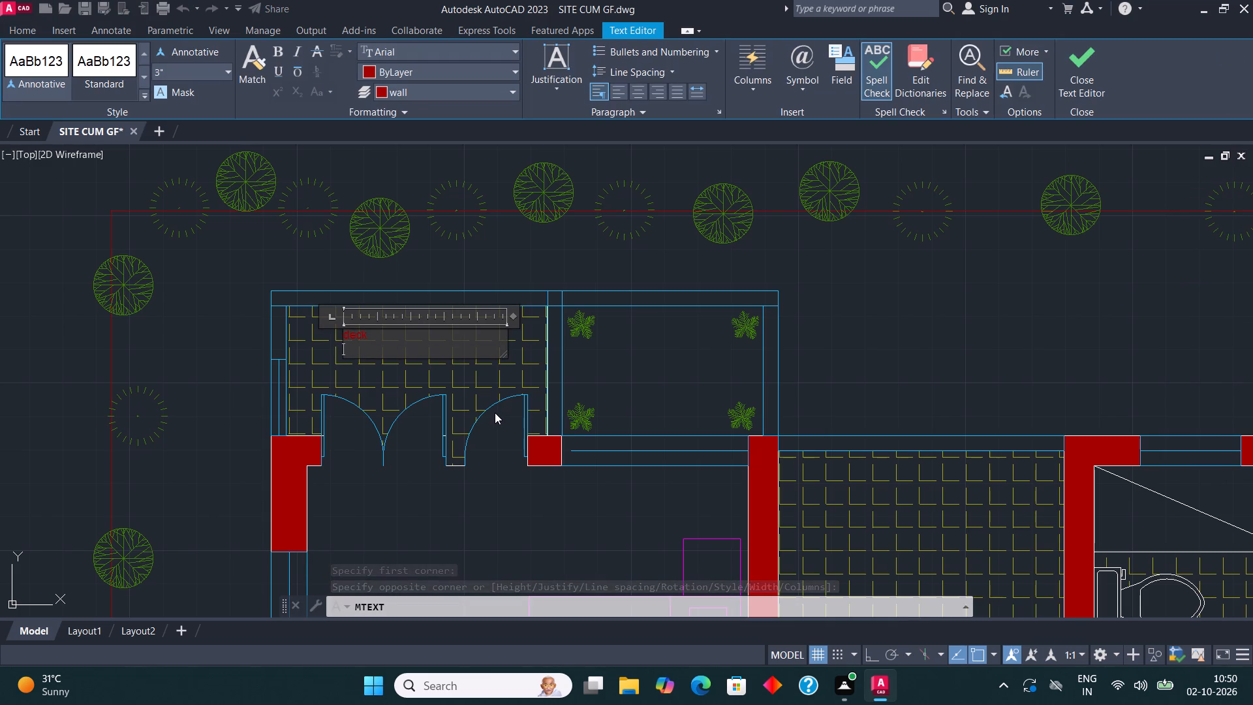
key("7")
type("'9")
key("BackSpace")
type("6\"*")
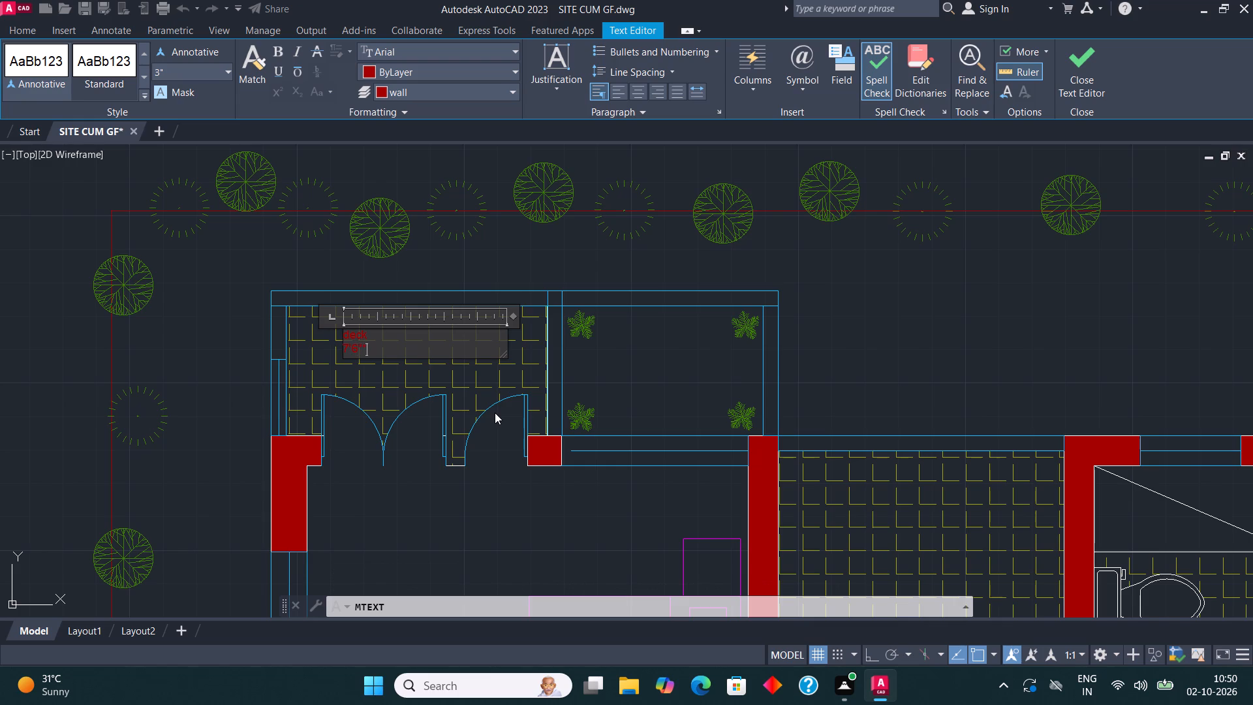
type("3'3\"")
left_click(1084, 52)
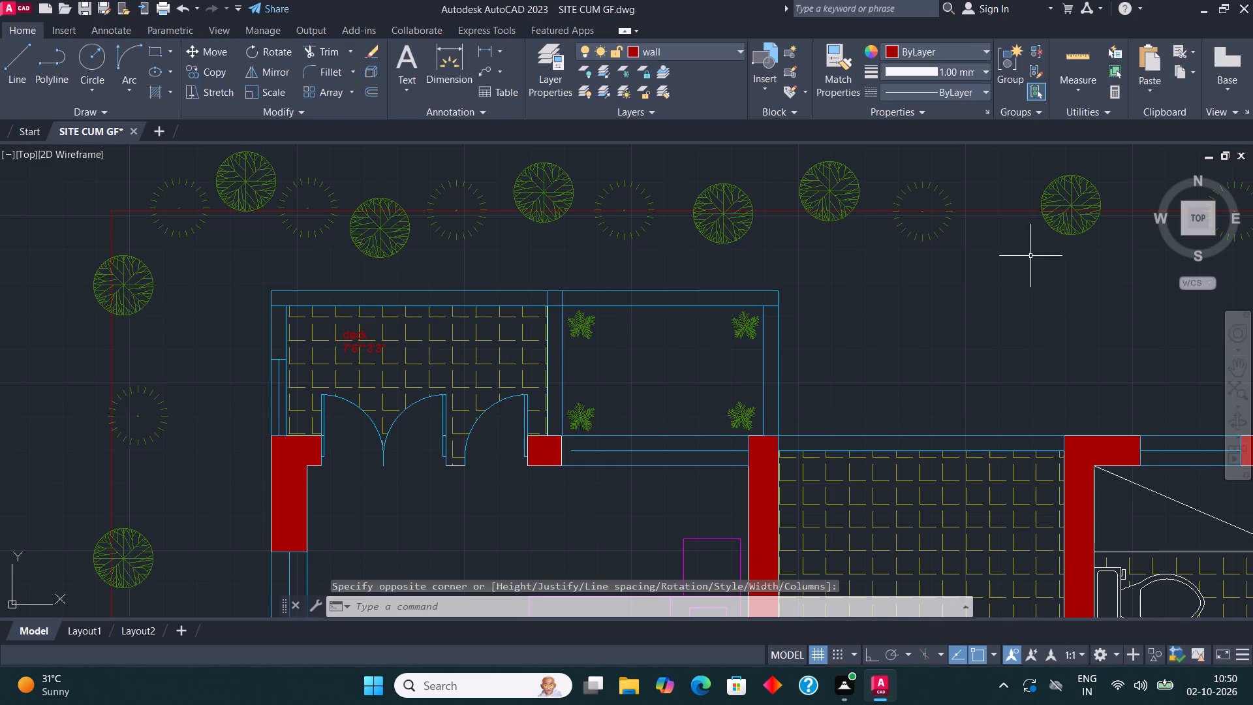
Move the north-west balcony's deck label to layer 0.
scroll(377, 333, "up", 1)
left_click(354, 332)
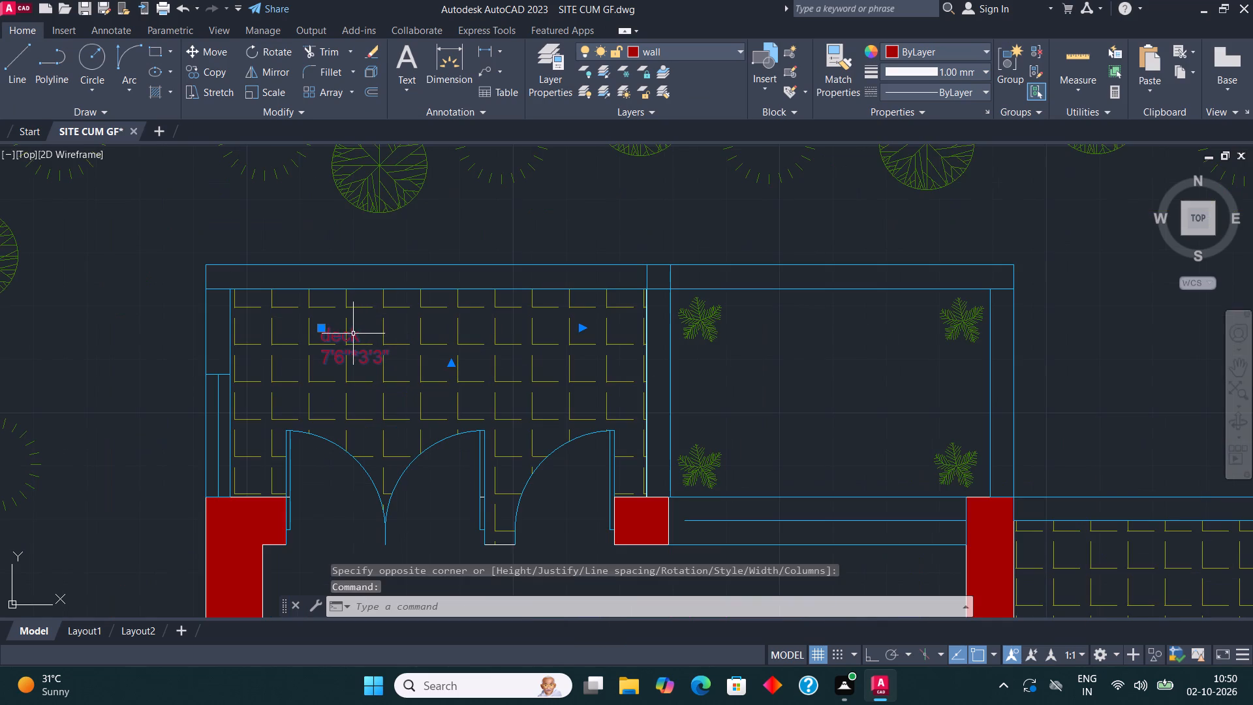
left_click(677, 52)
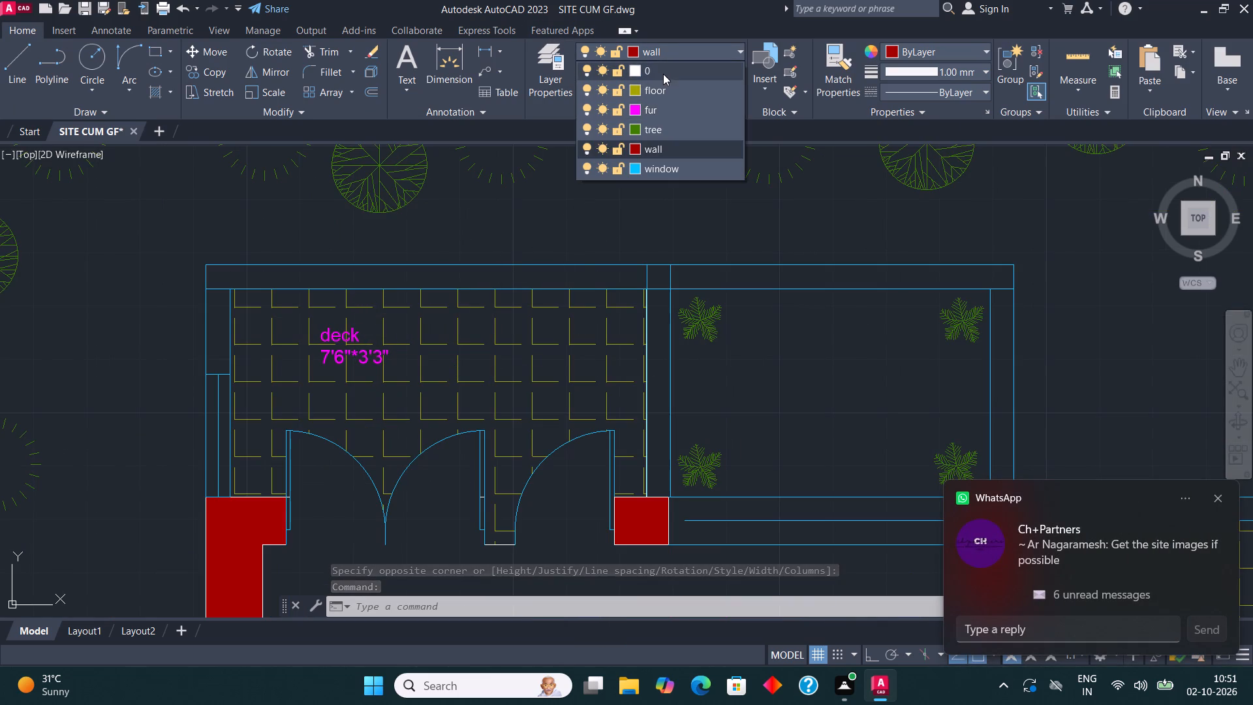
left_click(664, 69)
key("Escape")
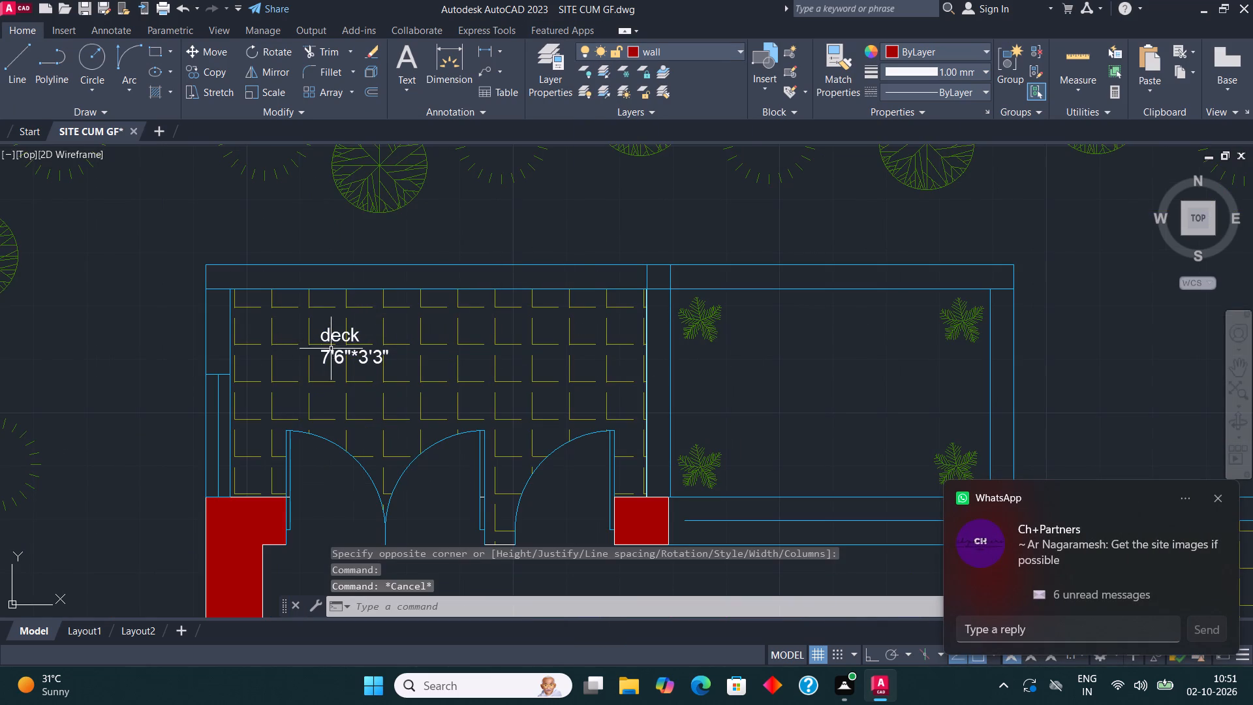
Scale up the deck label to a text height of about 5".
left_click(324, 337)
left_click(273, 93)
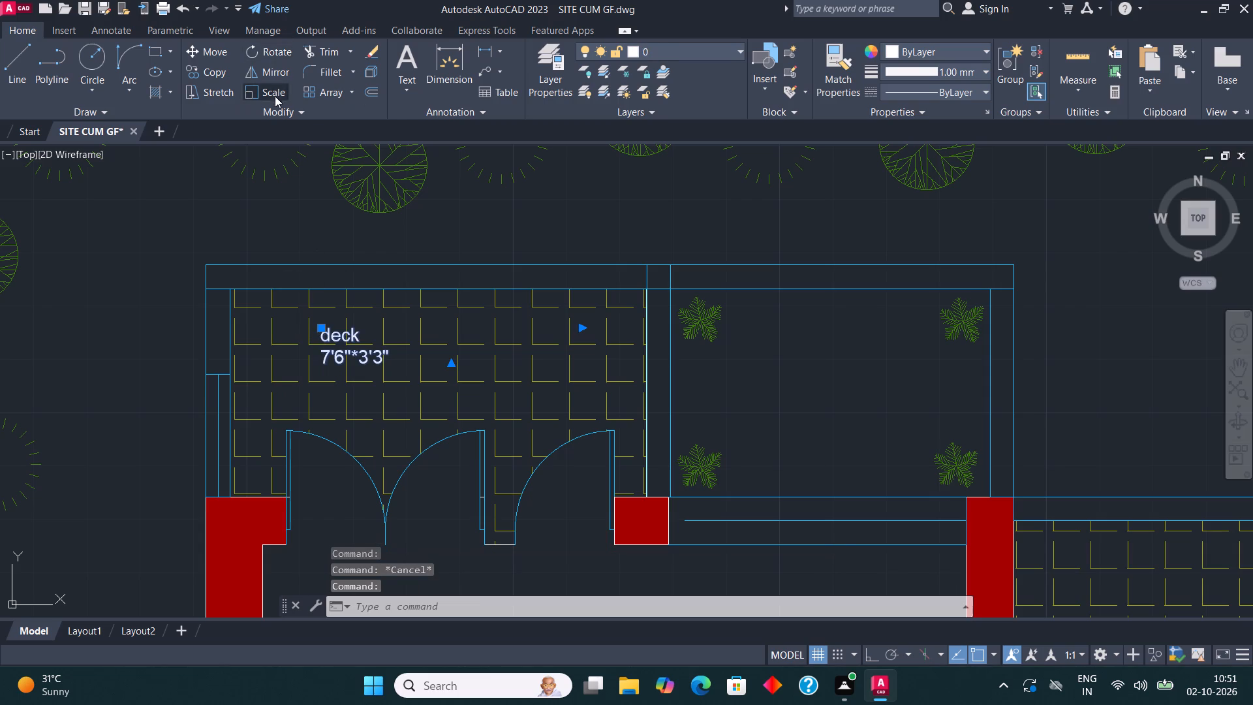
left_click(348, 341)
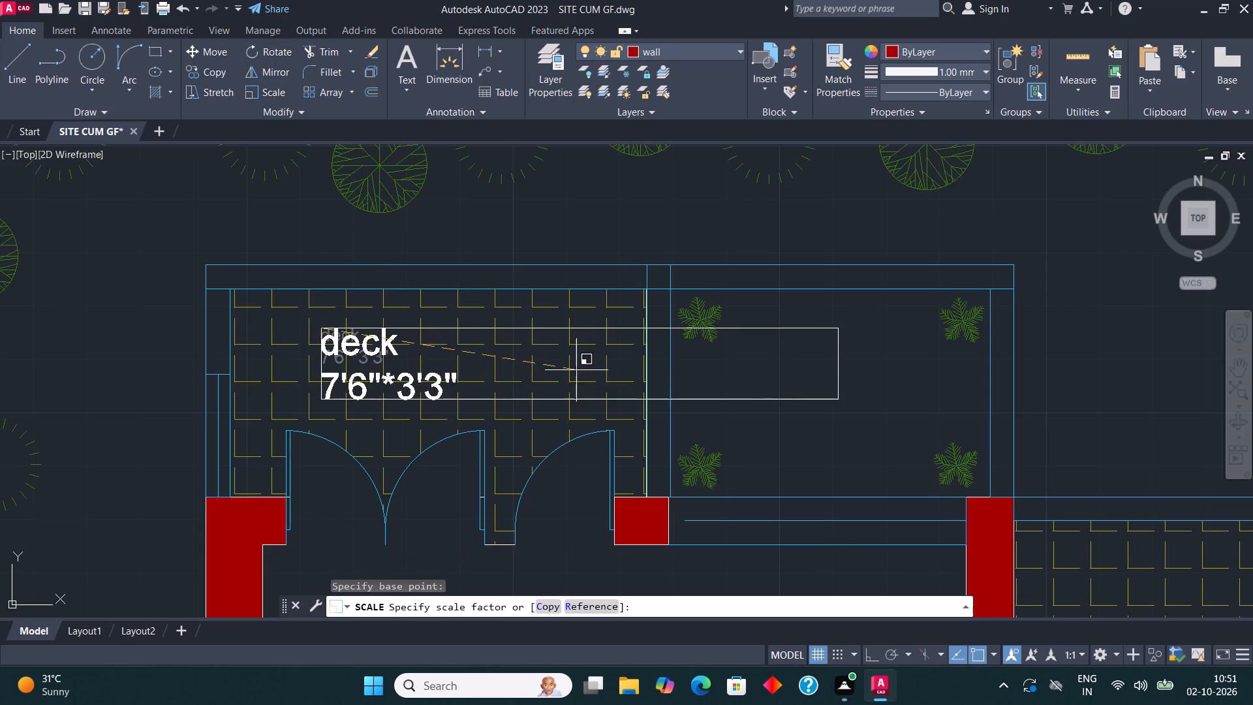
left_click(580, 369)
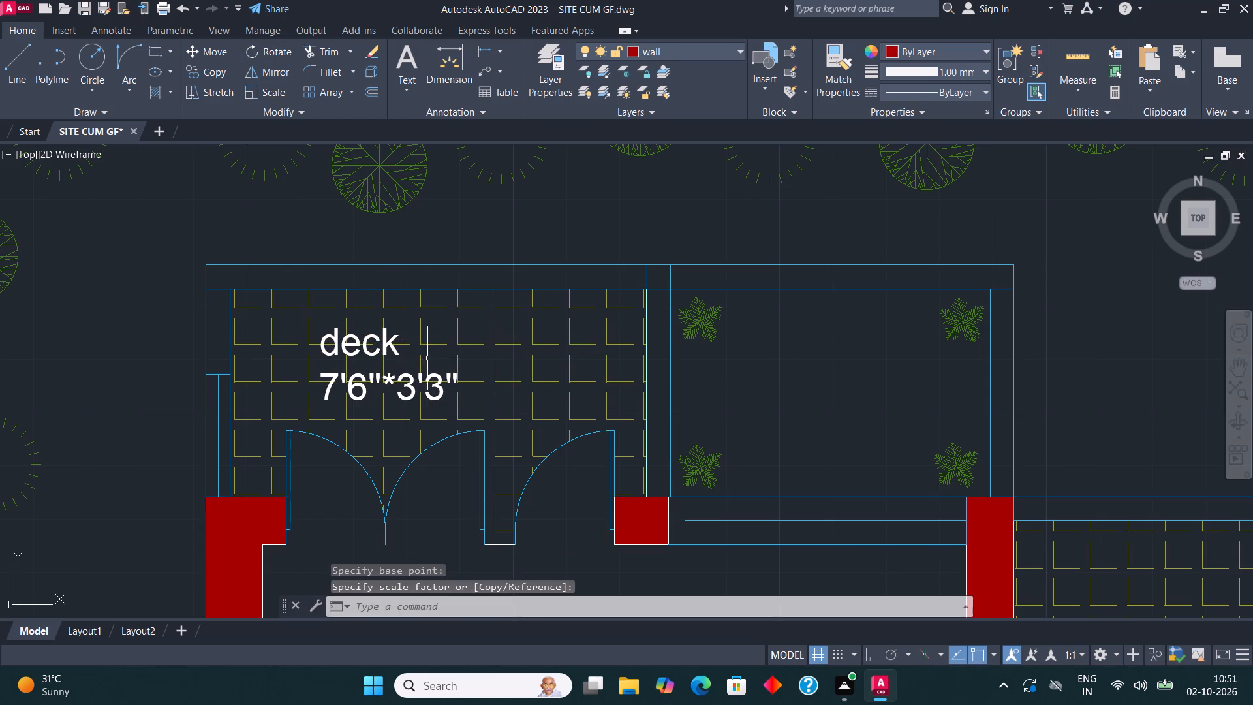
Capitalise the first letter of the balcony label so its name reads Deck.
left_click(375, 351)
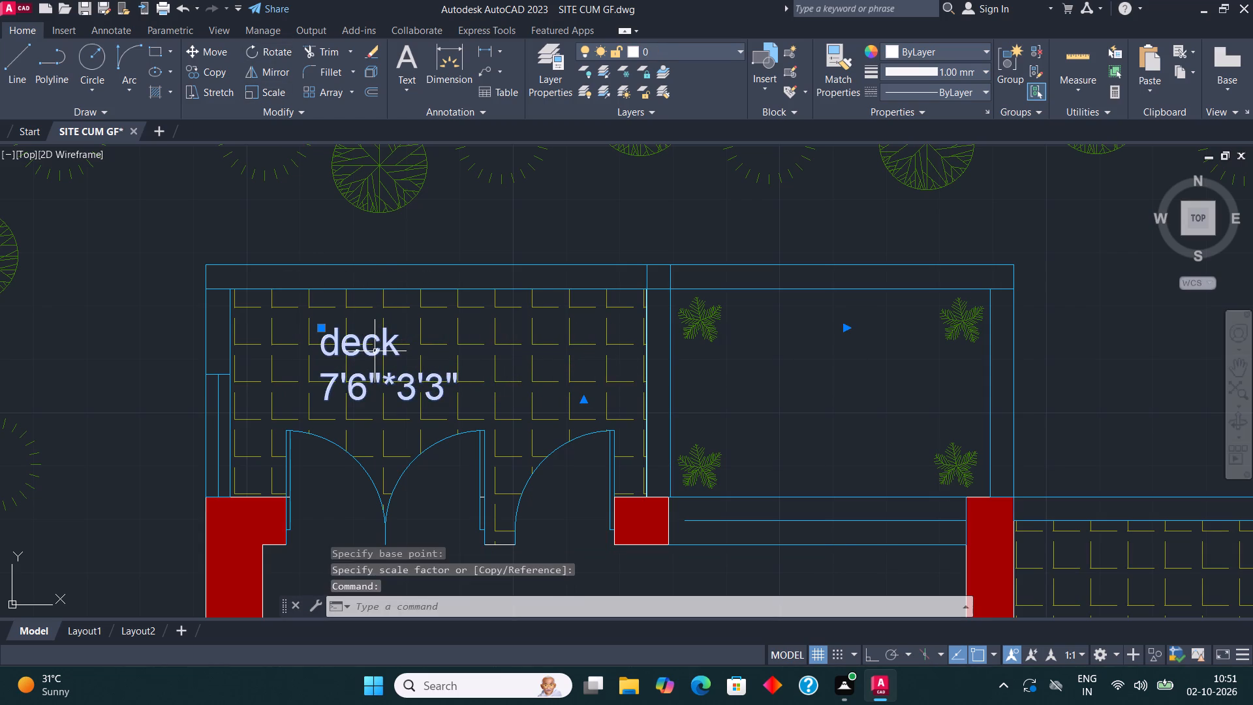
right_click(375, 352)
left_click(462, 261)
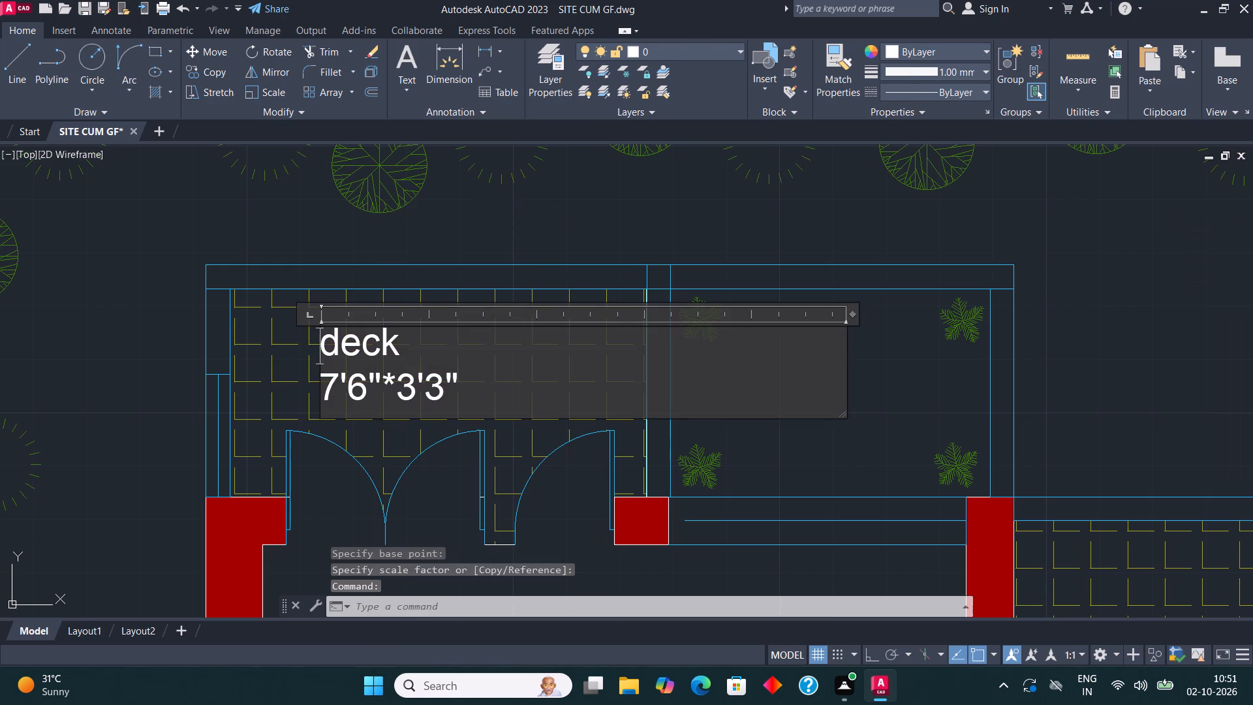
left_click(341, 343)
key("BackSpace")
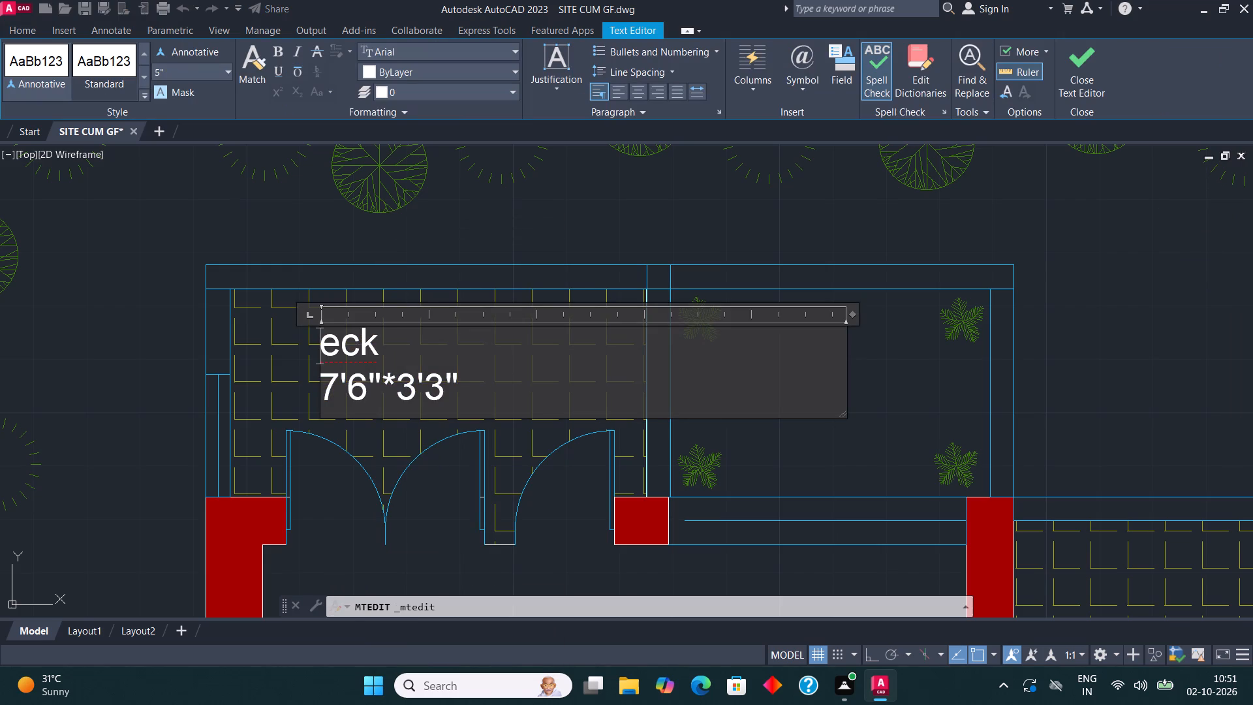
key("d")
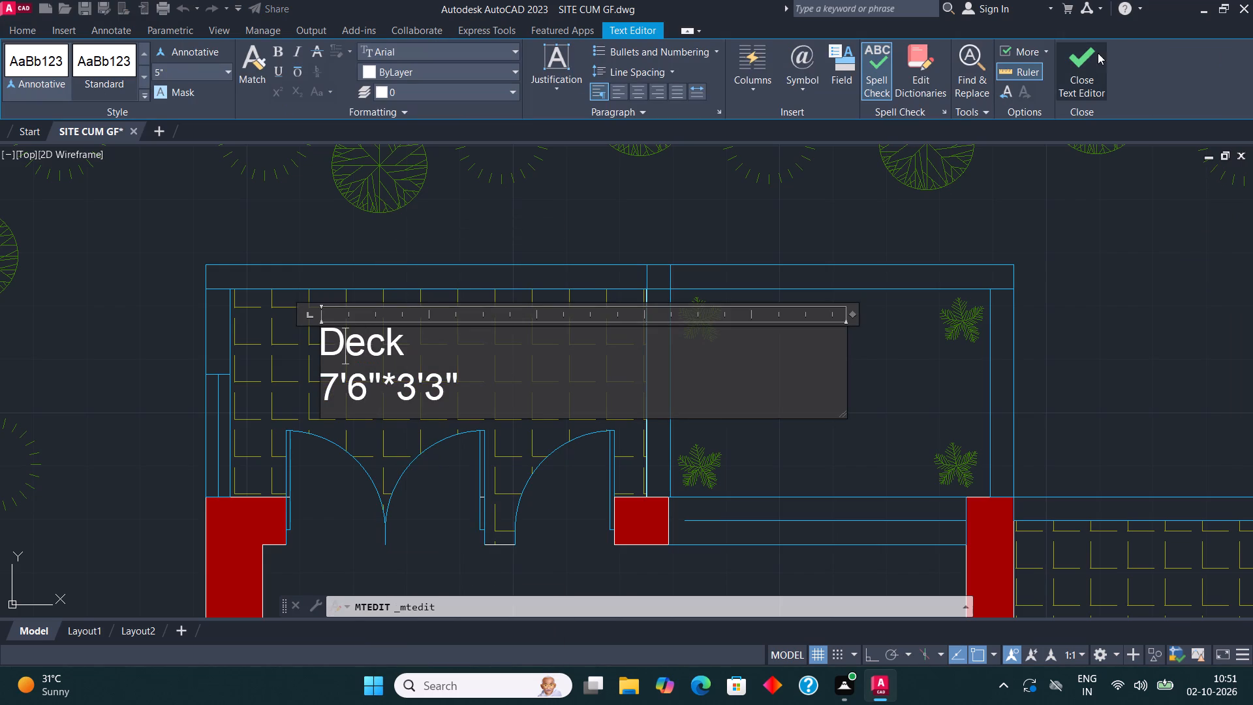
left_click(1068, 57)
Copy the Deck label into the adjoining planted balcony, north-west bedroom, tiled space between the northern bedrooms, and northern toilet.
scroll(464, 315, "down", 1)
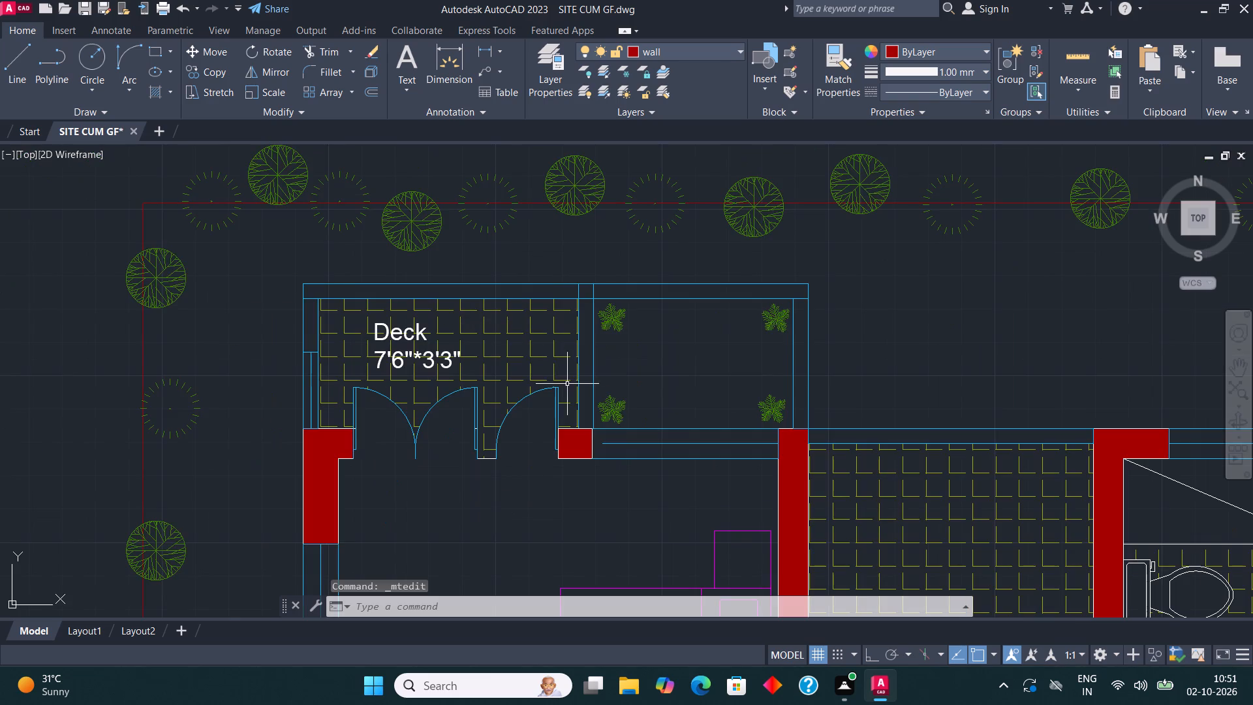
scroll(518, 369, "up", 1)
left_click(328, 315)
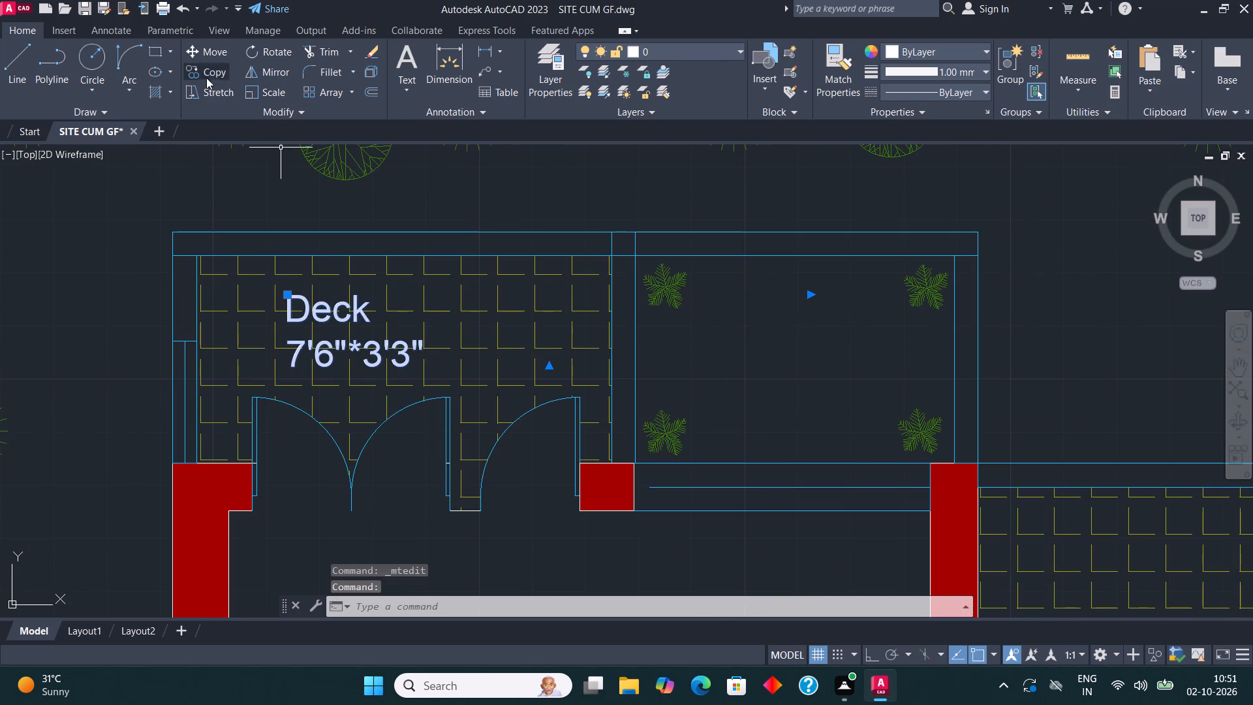
left_click(208, 69)
left_click(317, 332)
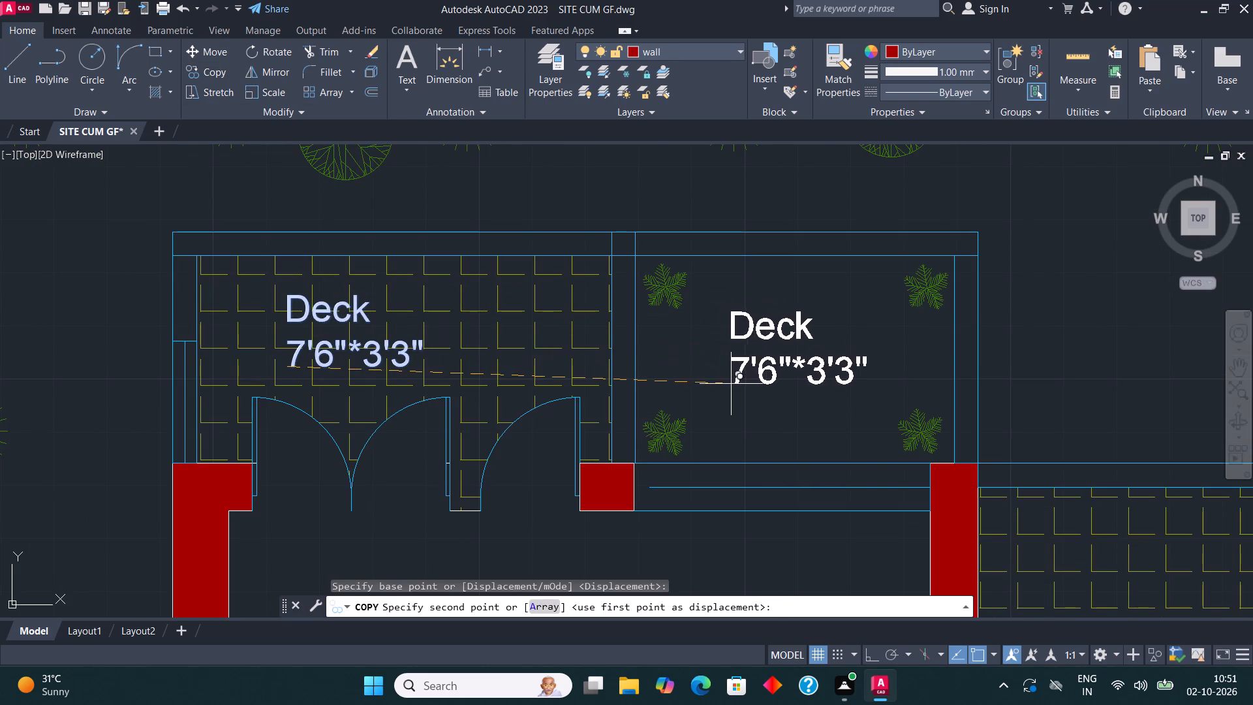
left_click(731, 384)
scroll(585, 279, "down", 3)
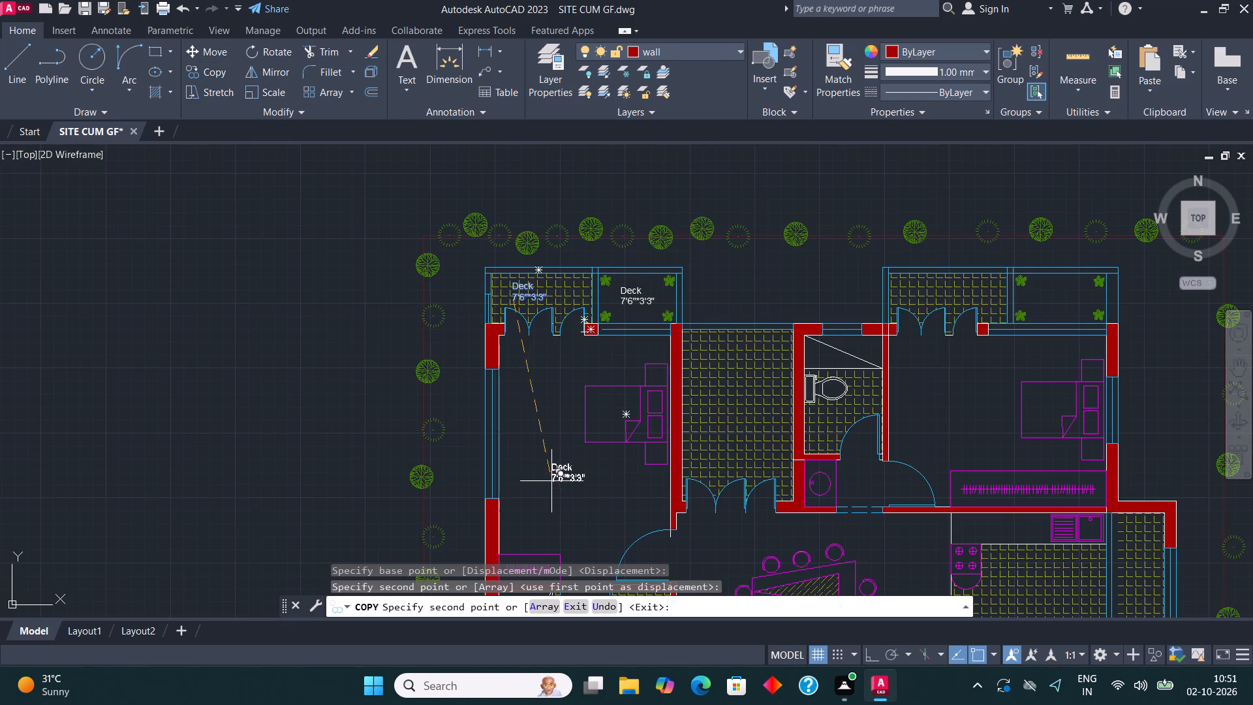
left_click(551, 481)
scroll(455, 322, "down", 2)
scroll(555, 363, "up", 3)
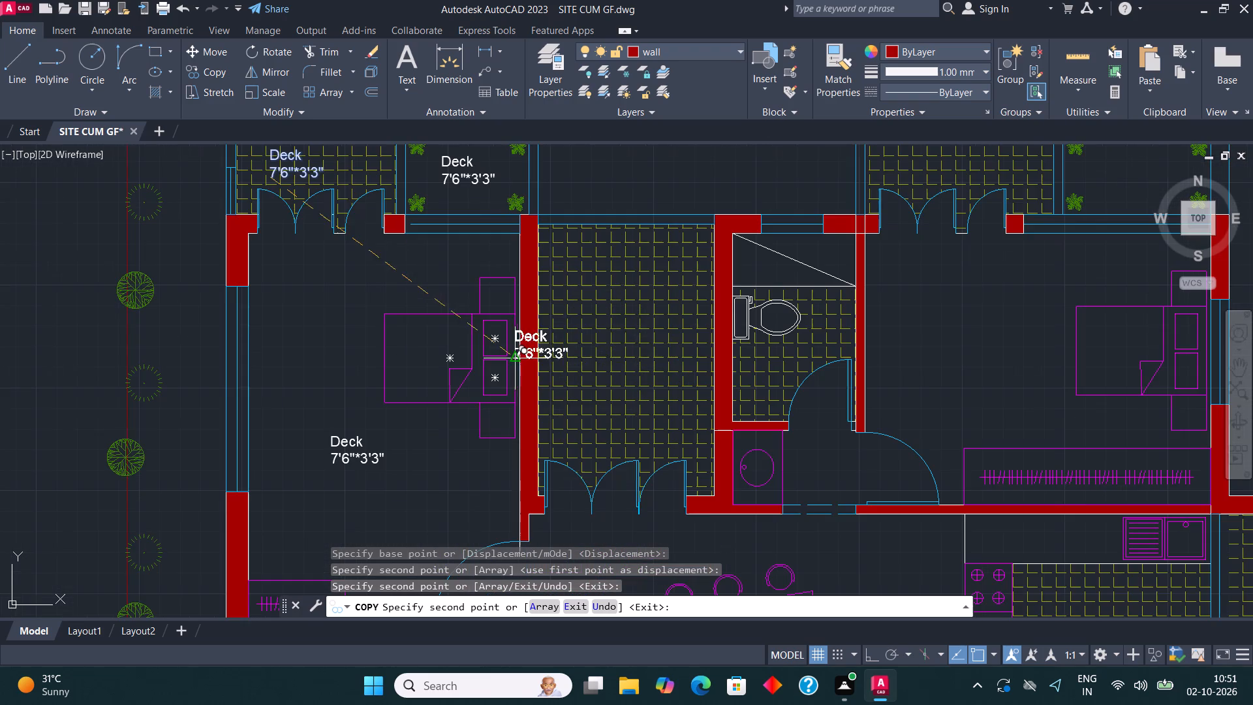
left_click(599, 352)
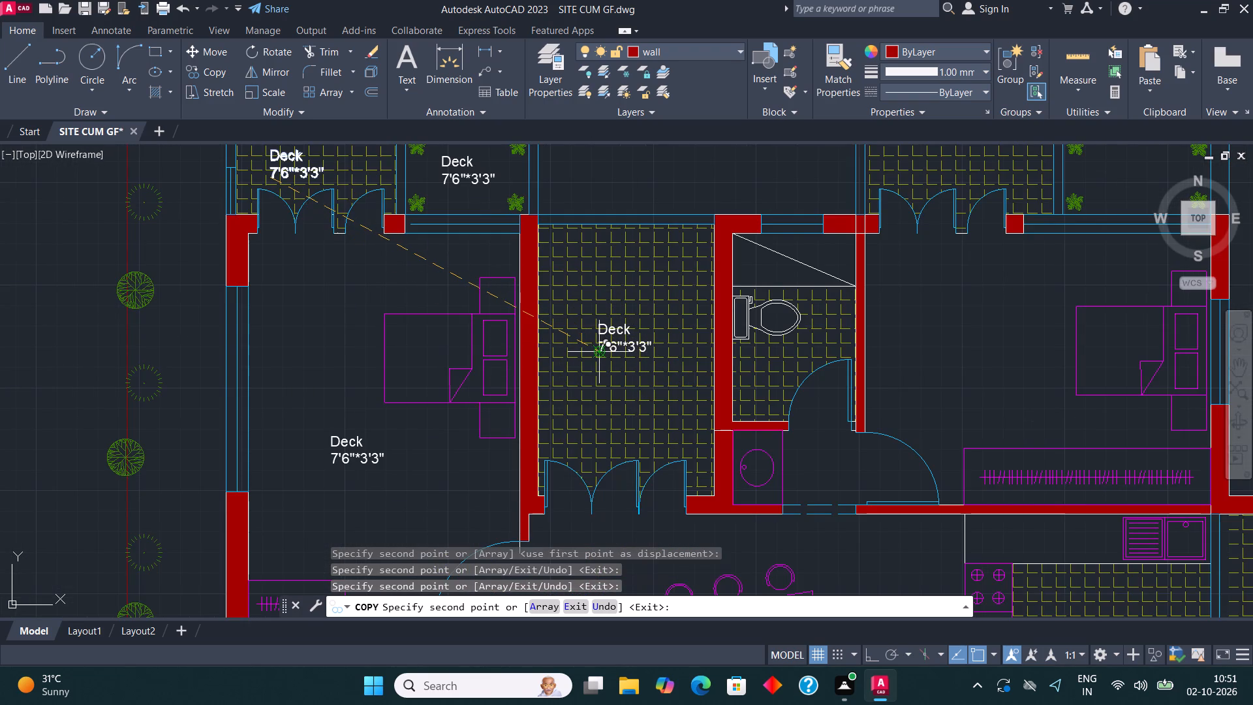
left_click(771, 274)
Place copies of the Deck label on the north-east tiled balcony, its planted area and the north-east bedroom.
middle_click_drag(772, 294, 420, 383)
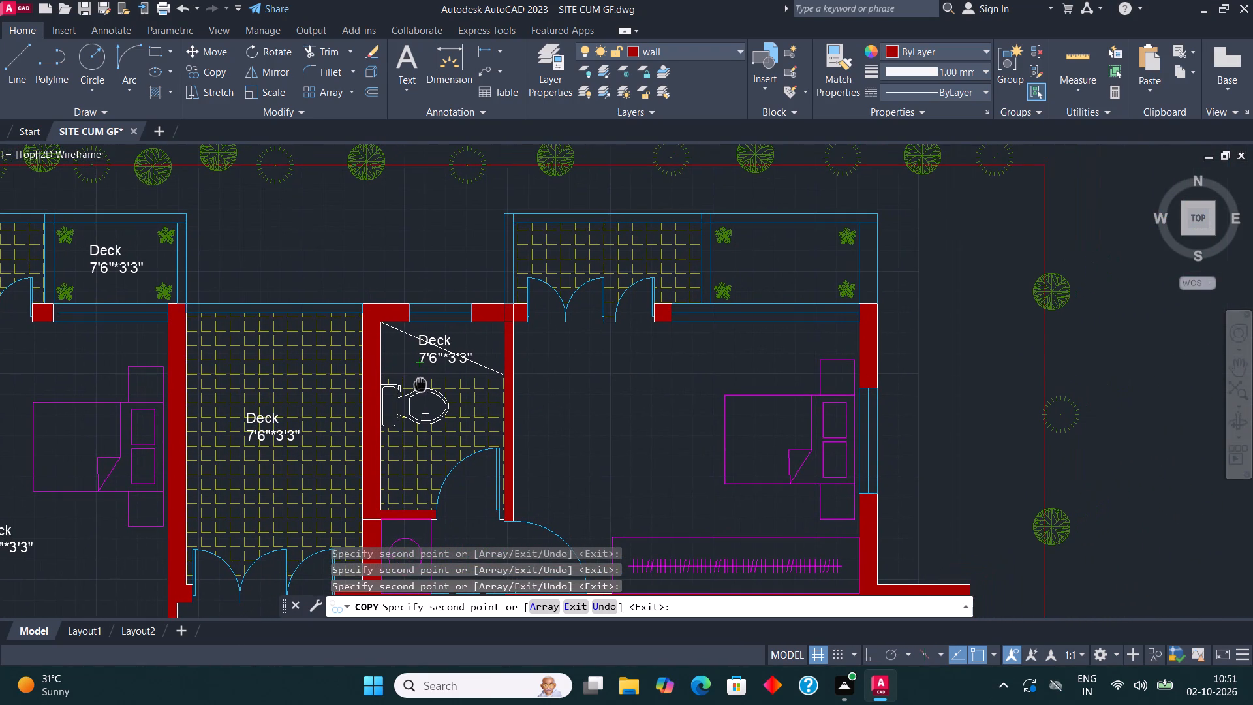
left_click(588, 261)
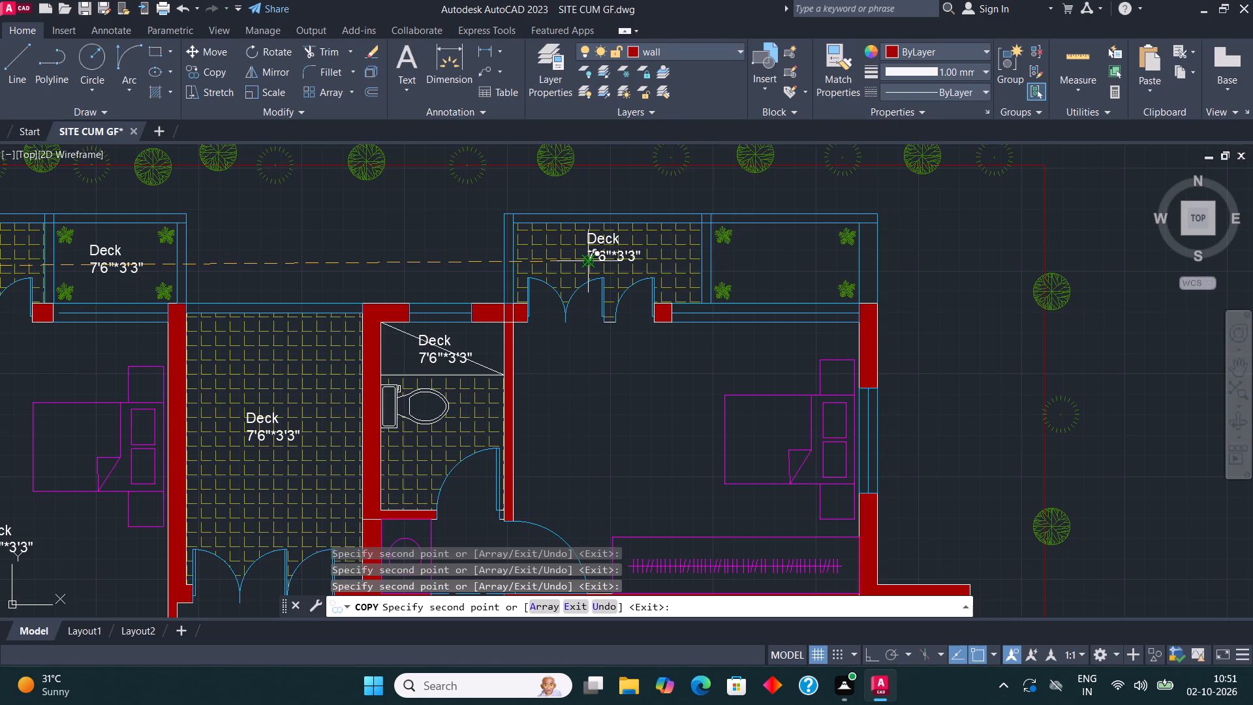
left_click(758, 276)
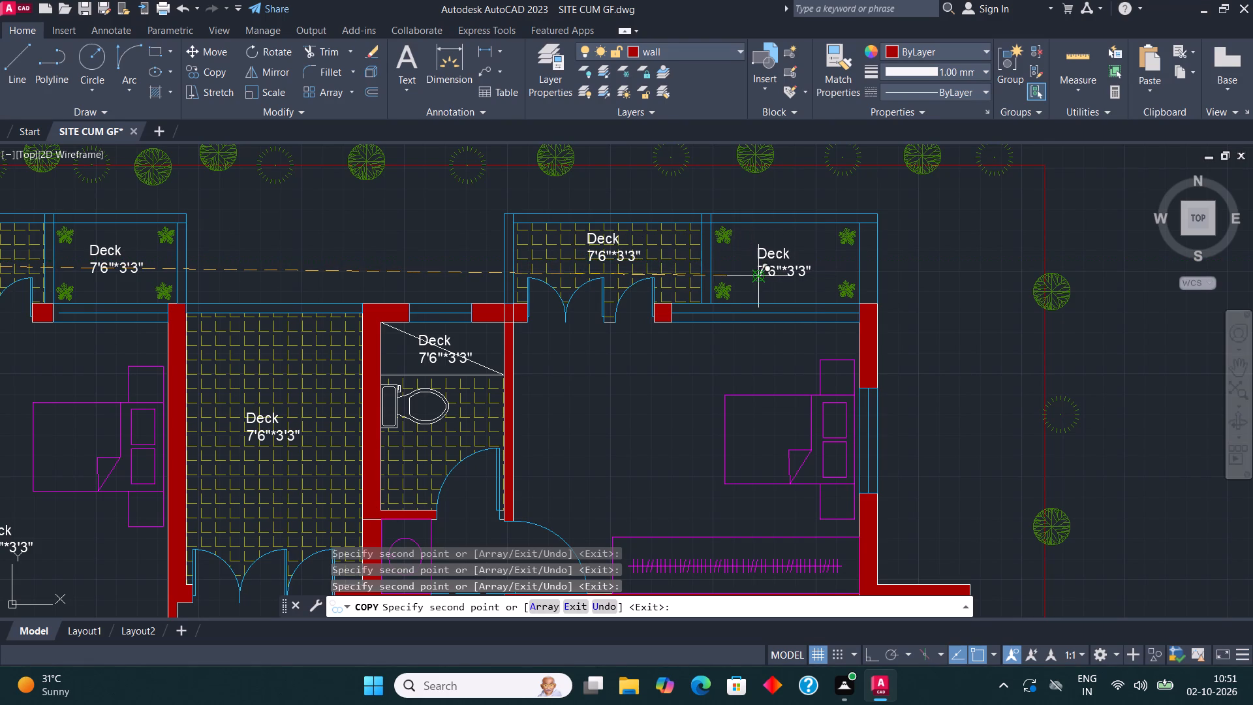
left_click(613, 421)
Place copies of the Deck label in the eastern kitchen and the narrow tiled utility space beside it.
scroll(610, 297, "down", 2)
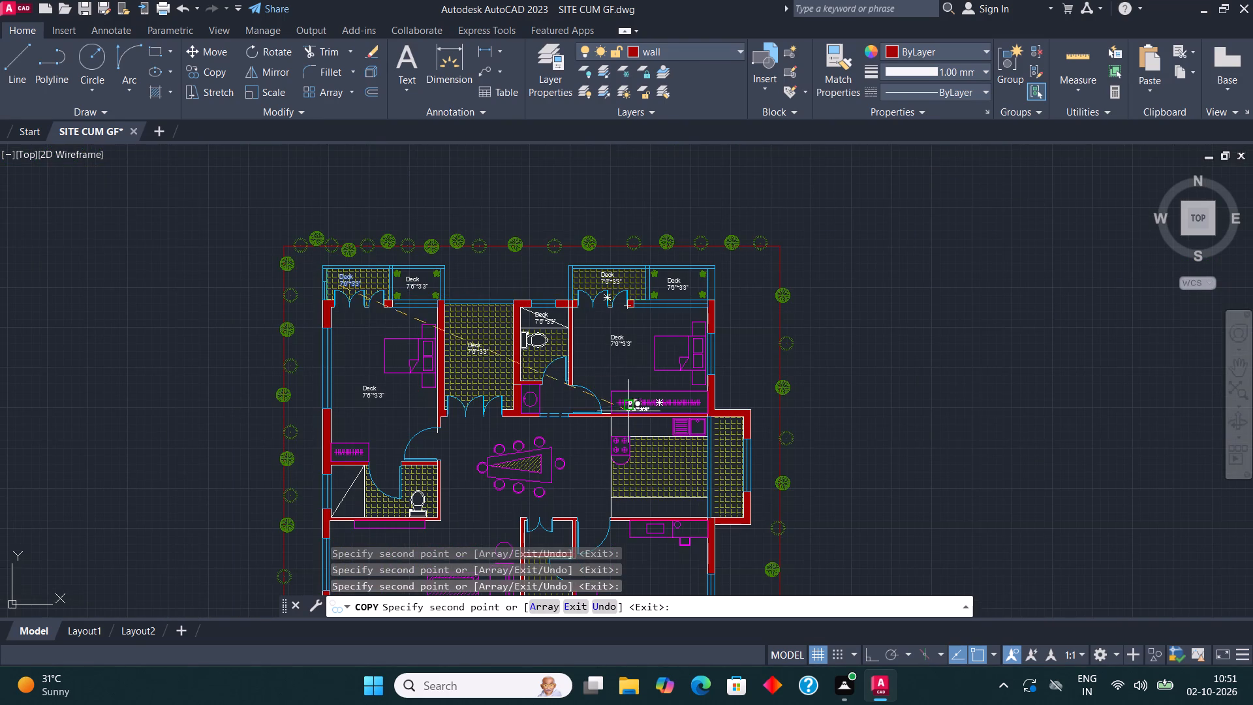
scroll(659, 490, "up", 2)
left_click(646, 452)
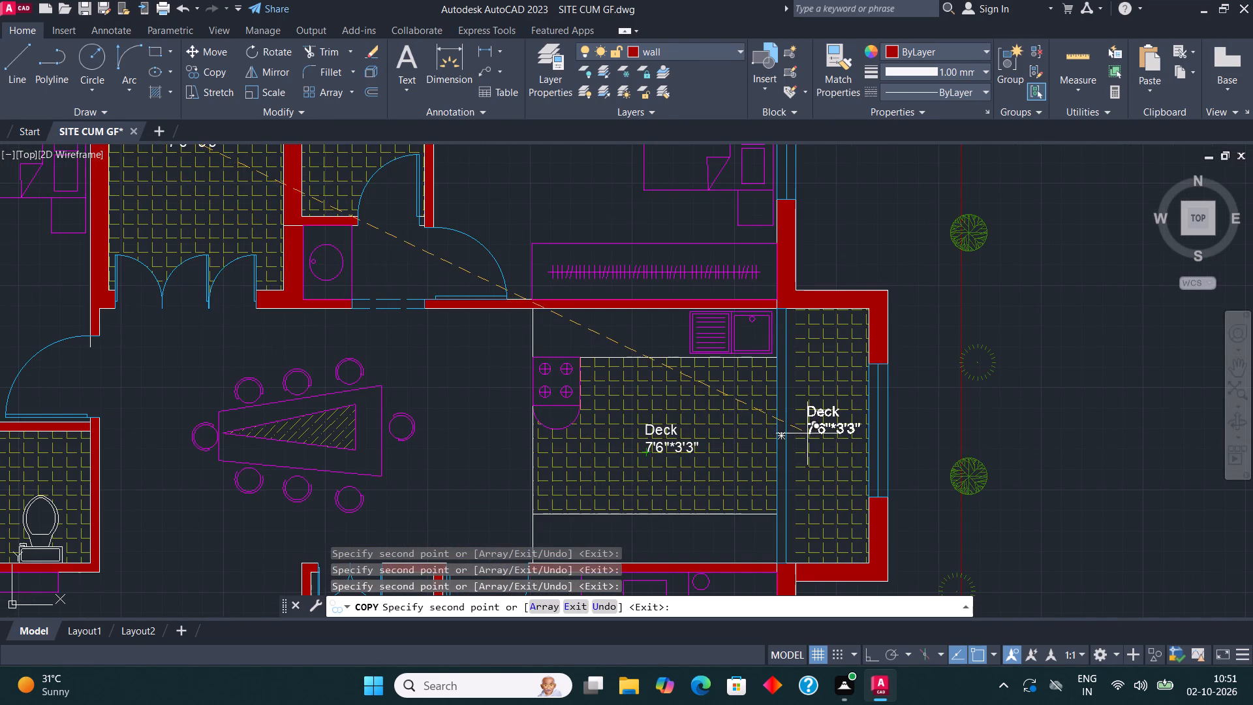
left_click(807, 433)
Place copies of the Deck label in the two middle eastern bedrooms, the toilet south of them and the south-east bedroom.
scroll(638, 290, "down", 4)
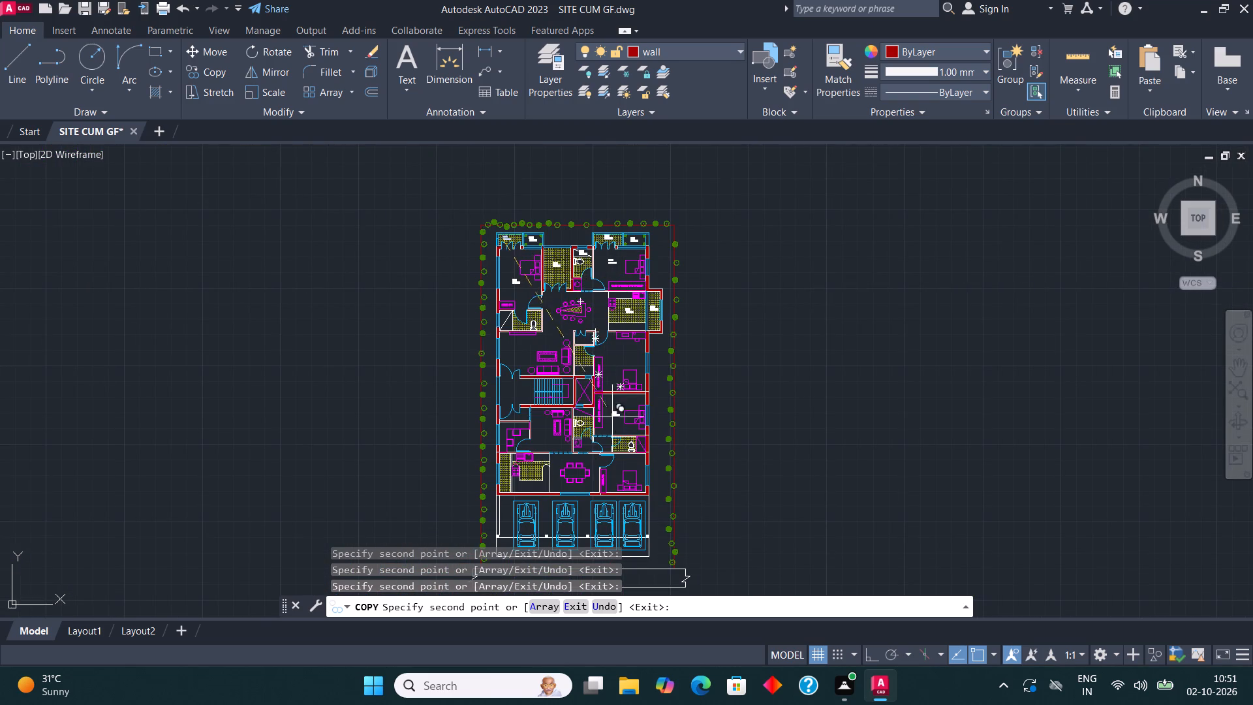
scroll(619, 410, "up", 3)
left_click(619, 198)
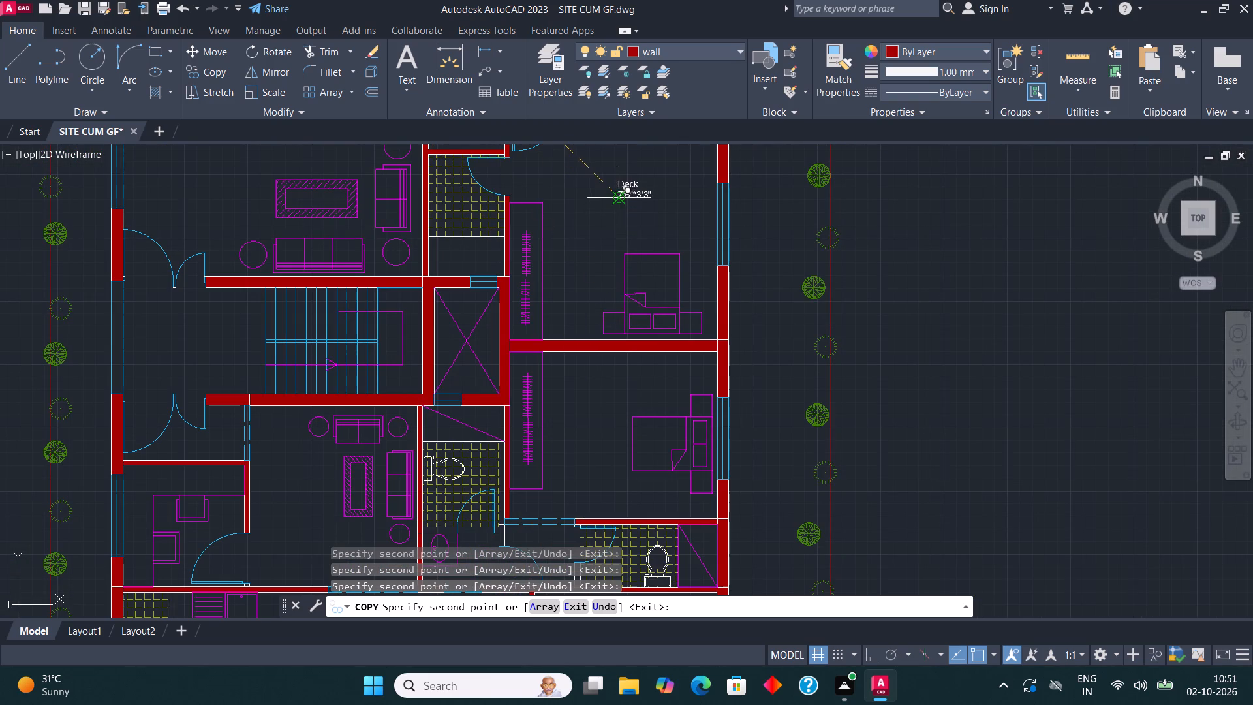
left_click(581, 447)
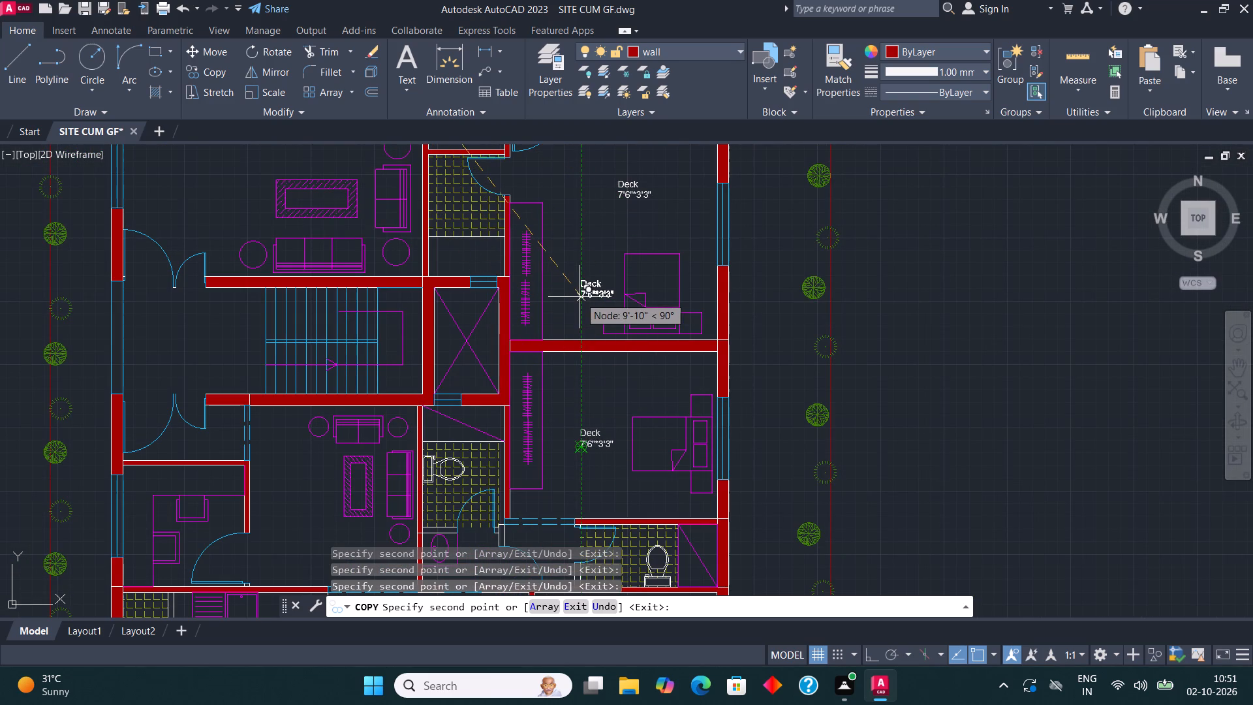
scroll(580, 297, "down", 2)
scroll(600, 394, "up", 5)
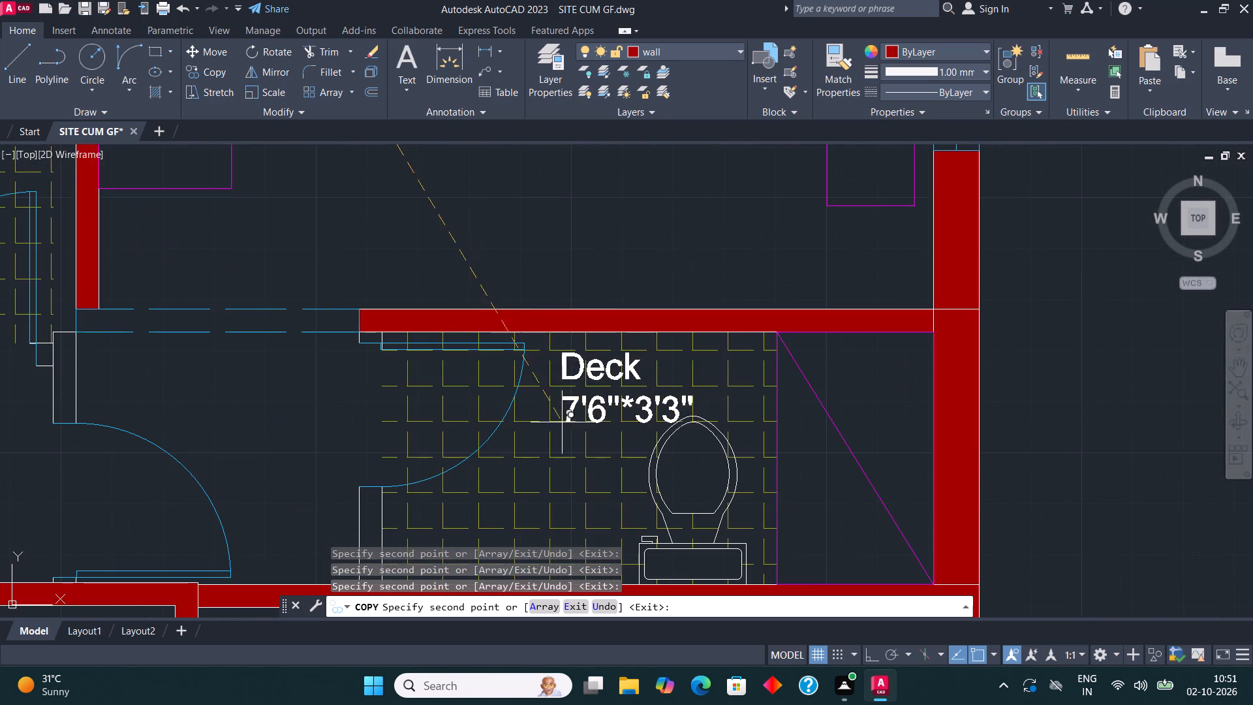
left_click(555, 415)
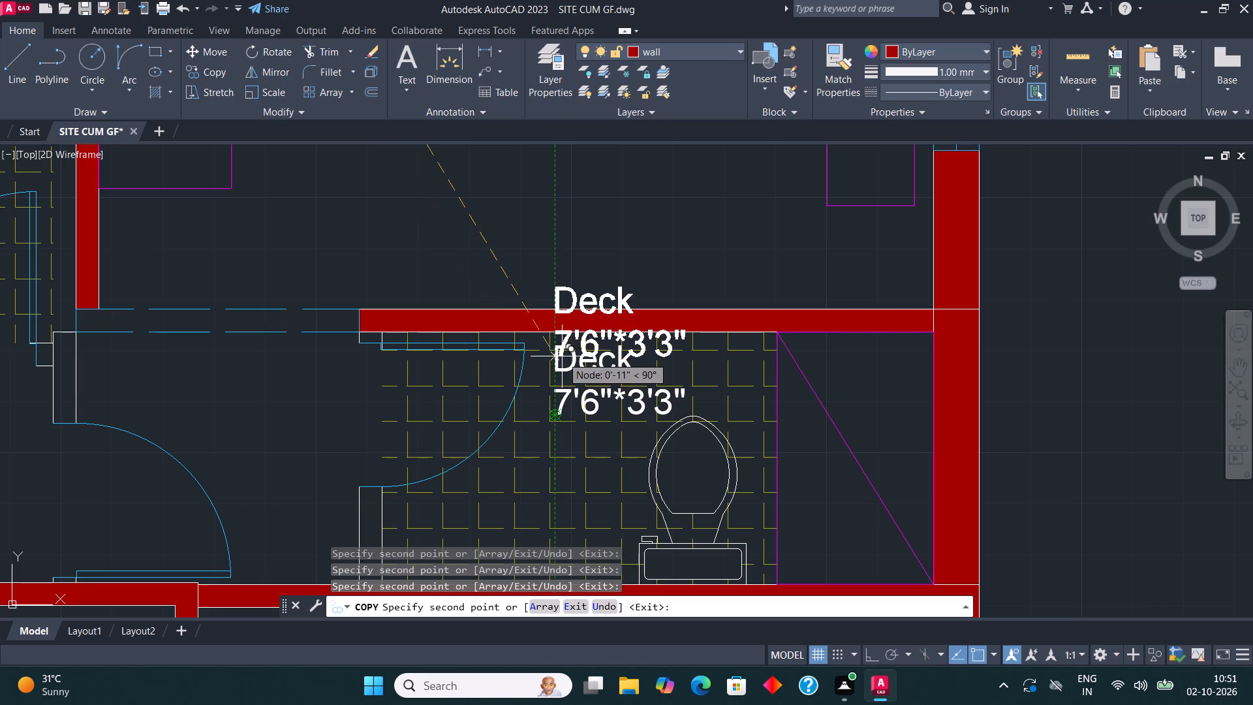
scroll(562, 348, "down", 3)
scroll(591, 448, "up", 1)
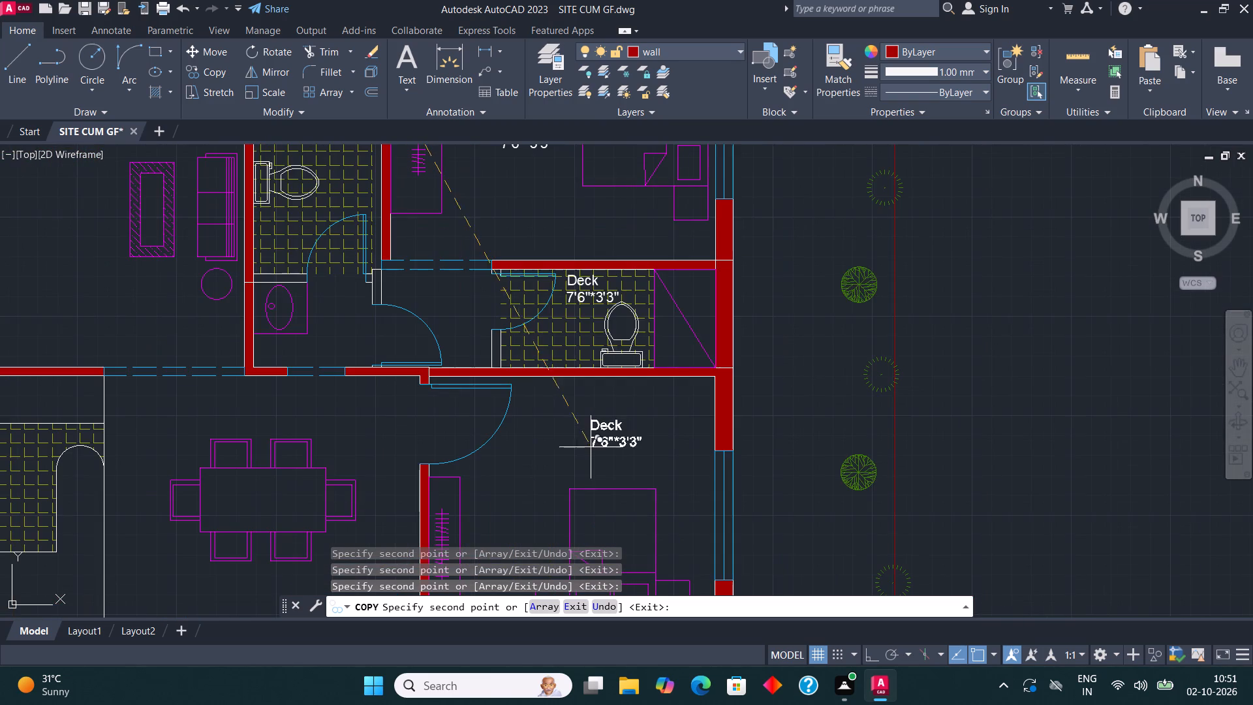
left_click(588, 436)
Place copies of the Deck label on the southern six-seat dining table, the south-west kitchen and the narrow tiled strip beside it.
scroll(610, 279, "down", 2)
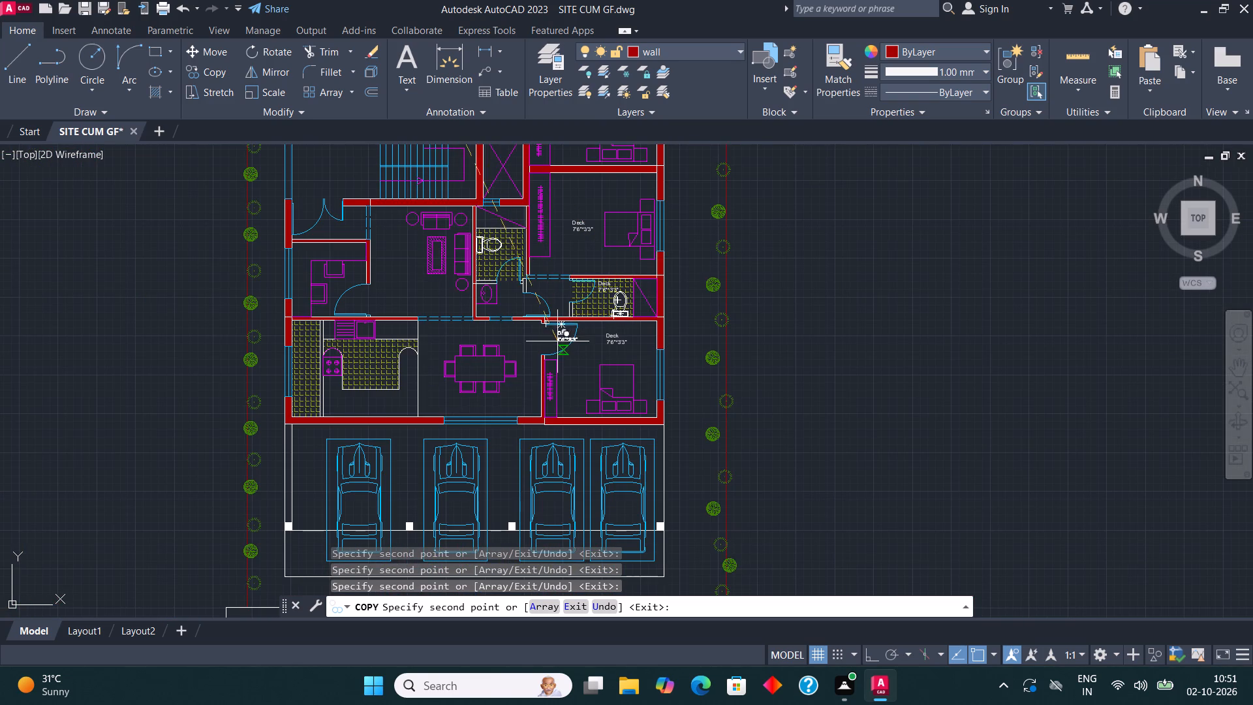
scroll(457, 367, "up", 2)
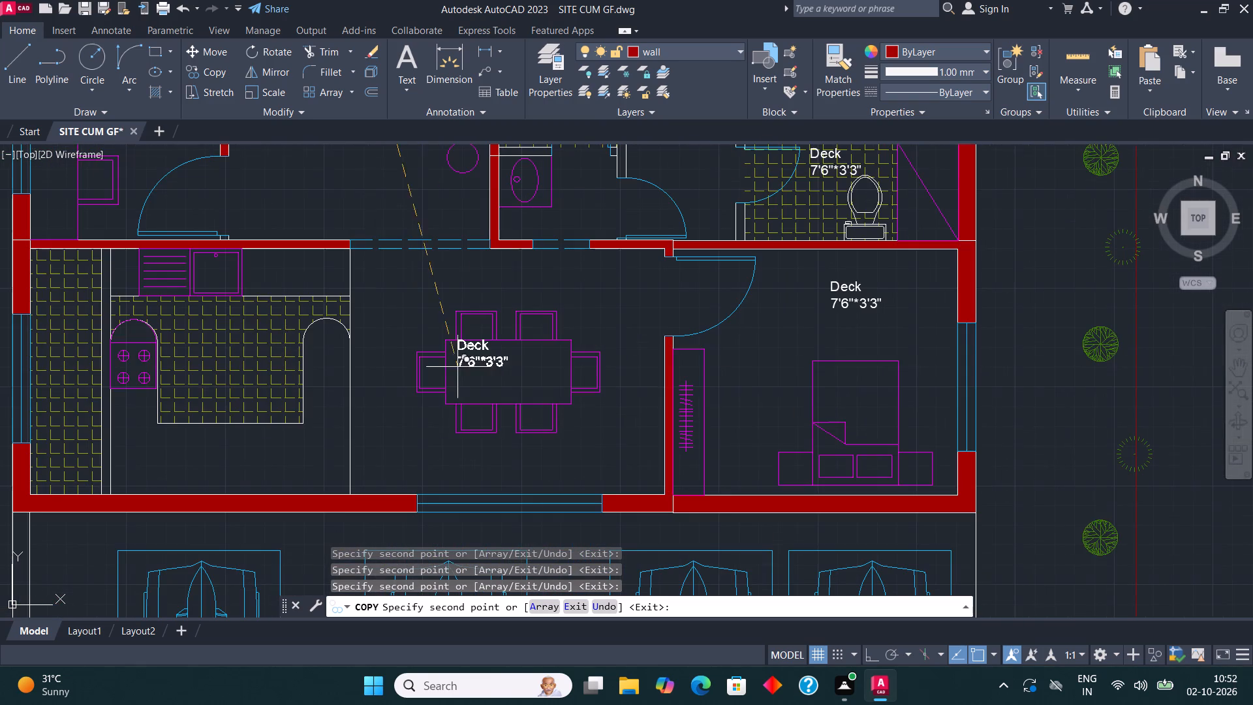
left_click(486, 379)
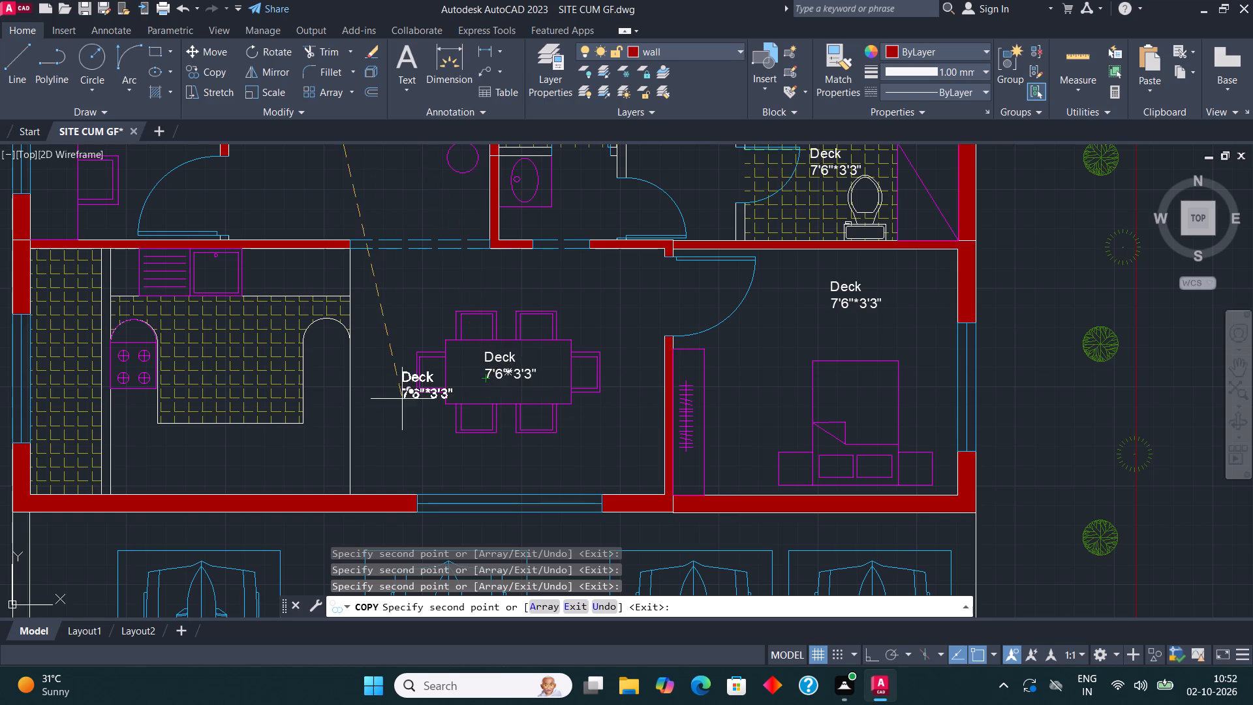
middle_click_drag(402, 399, 564, 422)
left_click(375, 387)
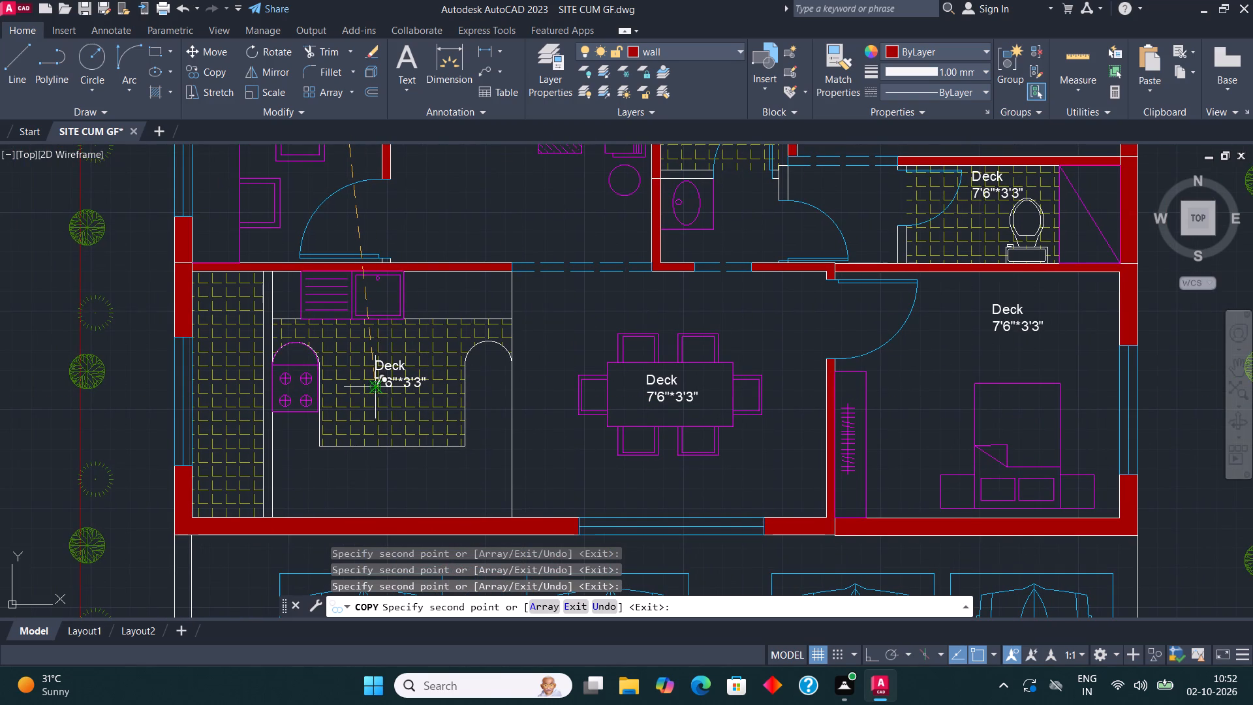
left_click(209, 398)
Place copies of the Deck label in the south-west study, the southern living room, the entrance foyer and the adjoining toilet's shower area.
middle_click_drag(371, 294, 354, 564)
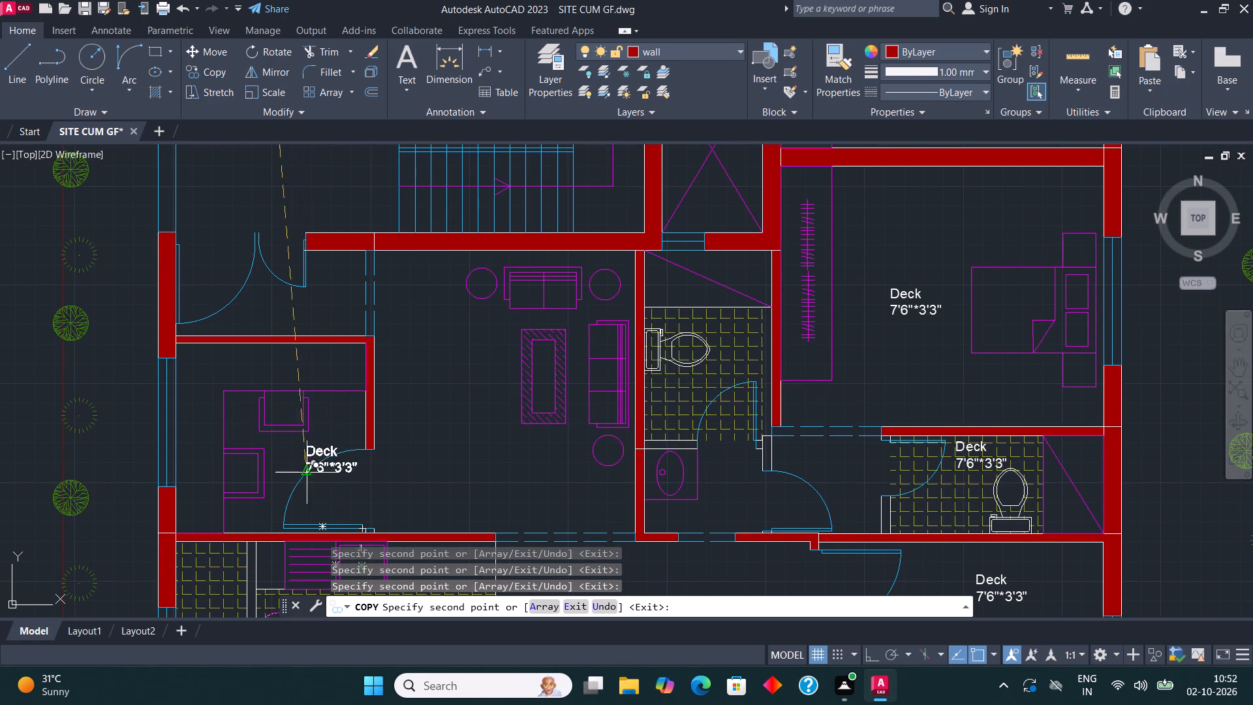
left_click(245, 379)
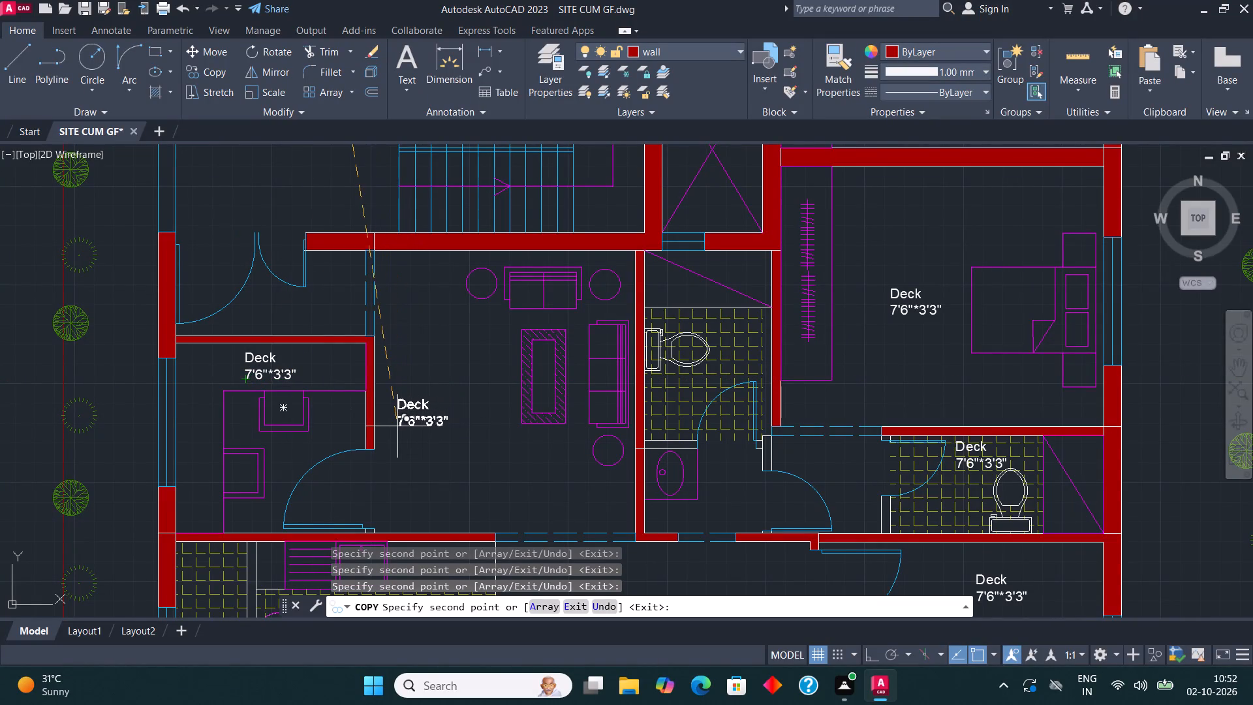
scroll(397, 426, "down", 1)
scroll(452, 362, "down", 1)
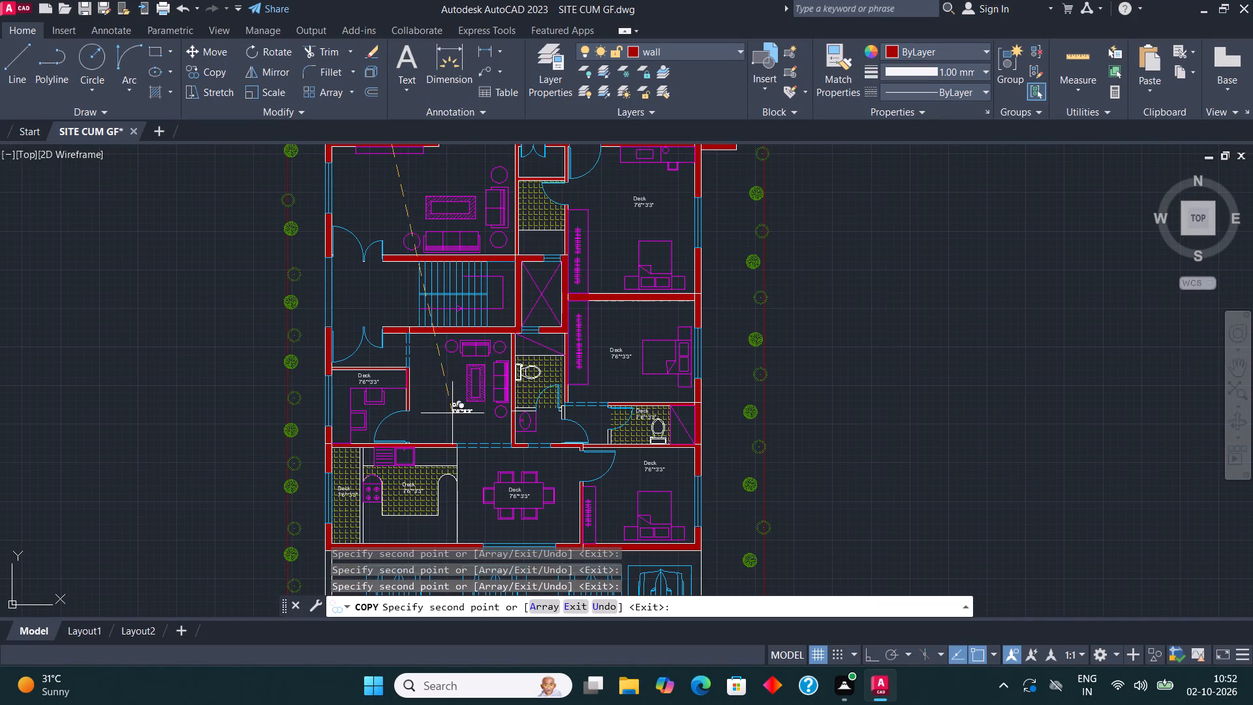
middle_click_drag(430, 351, 355, 415)
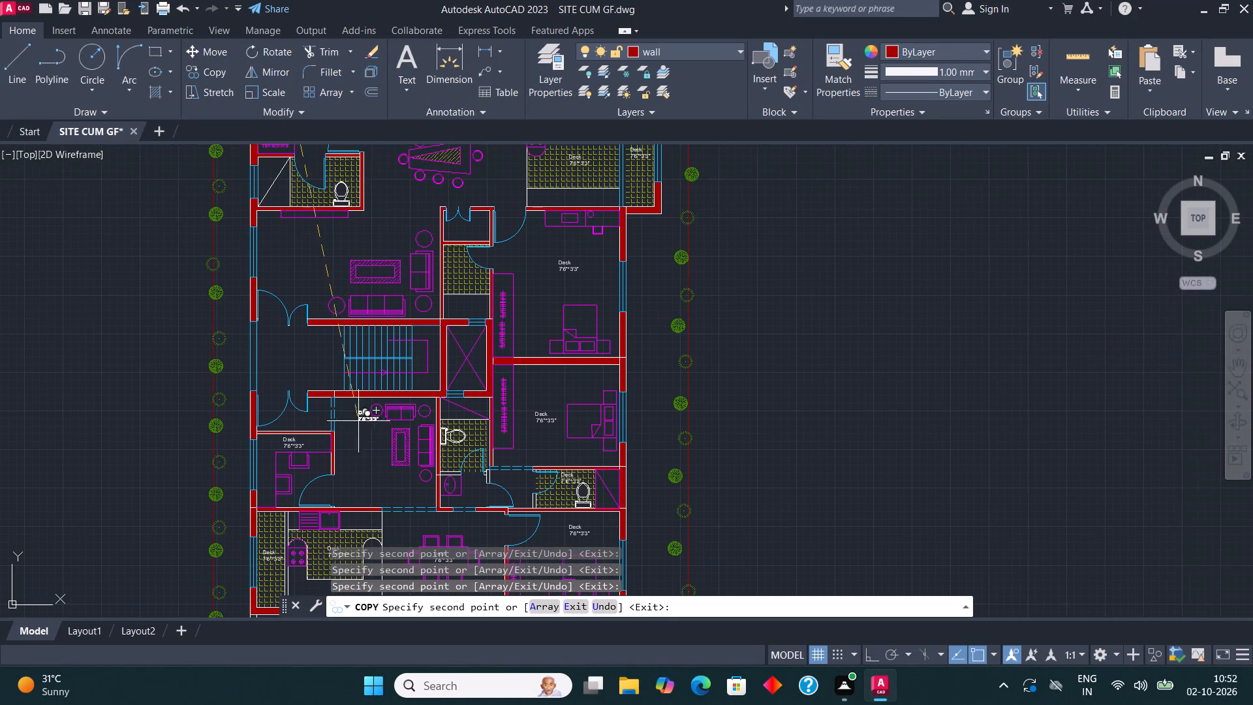
scroll(366, 456, "up", 2)
left_click(350, 446)
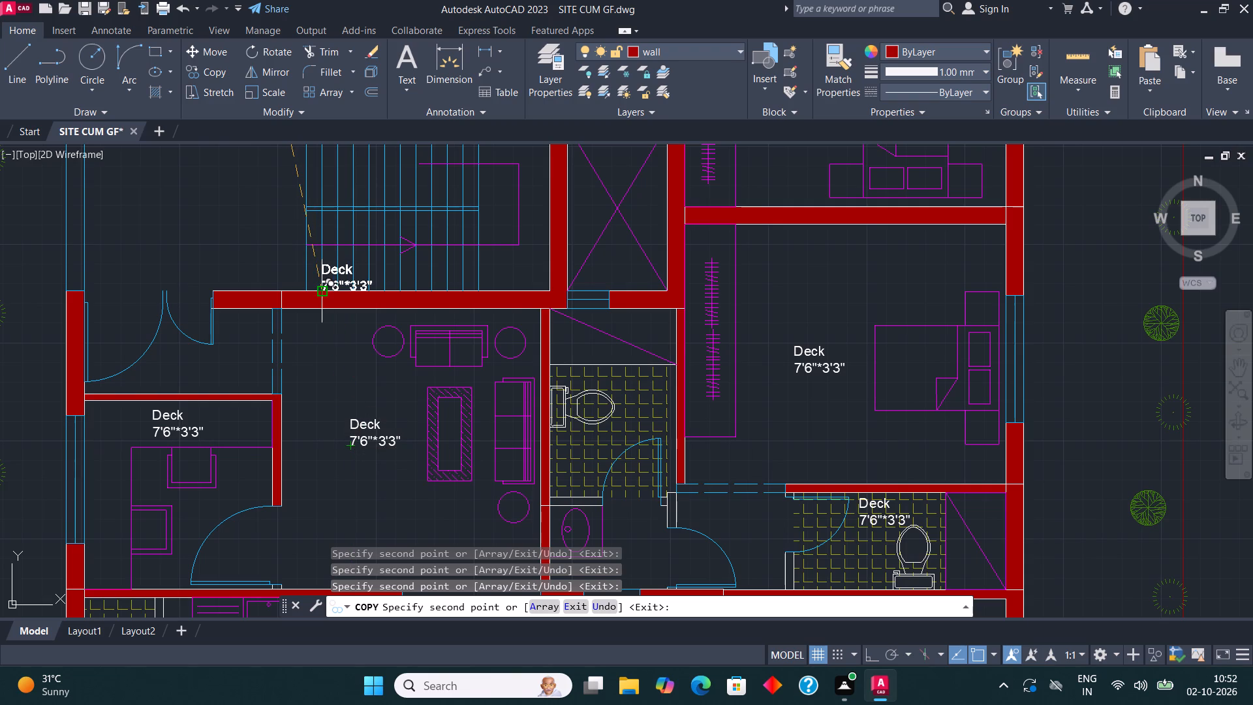
left_click(176, 375)
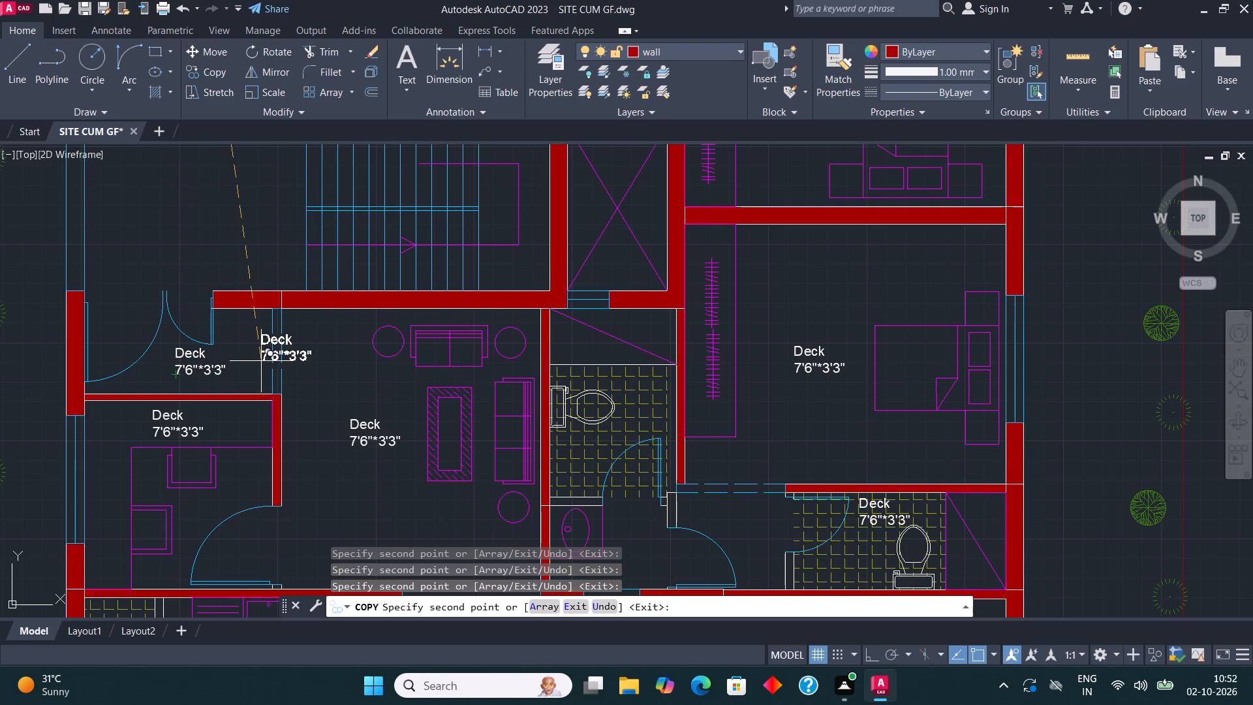
scroll(256, 357, "down", 1)
scroll(471, 354, "up", 2)
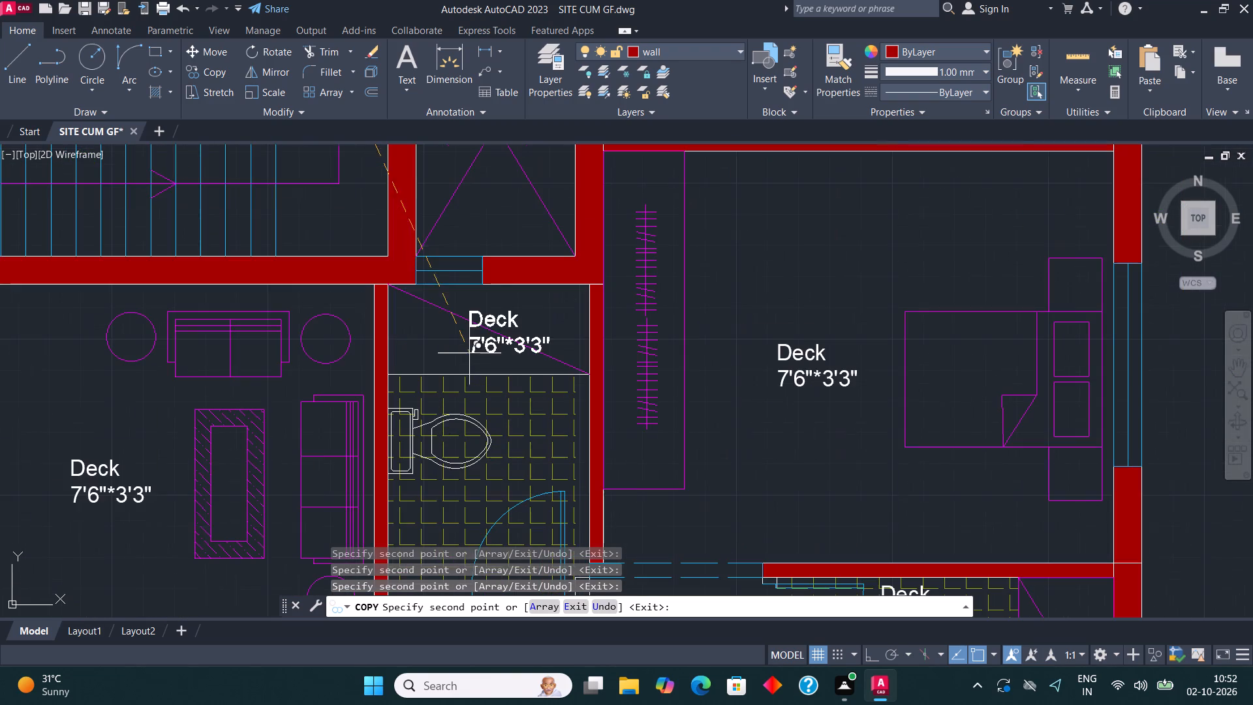
left_click(454, 351)
Place copies of the Deck label in the northern unit's living room, the space south of its dining table and the western toilet.
scroll(457, 327, "down", 2)
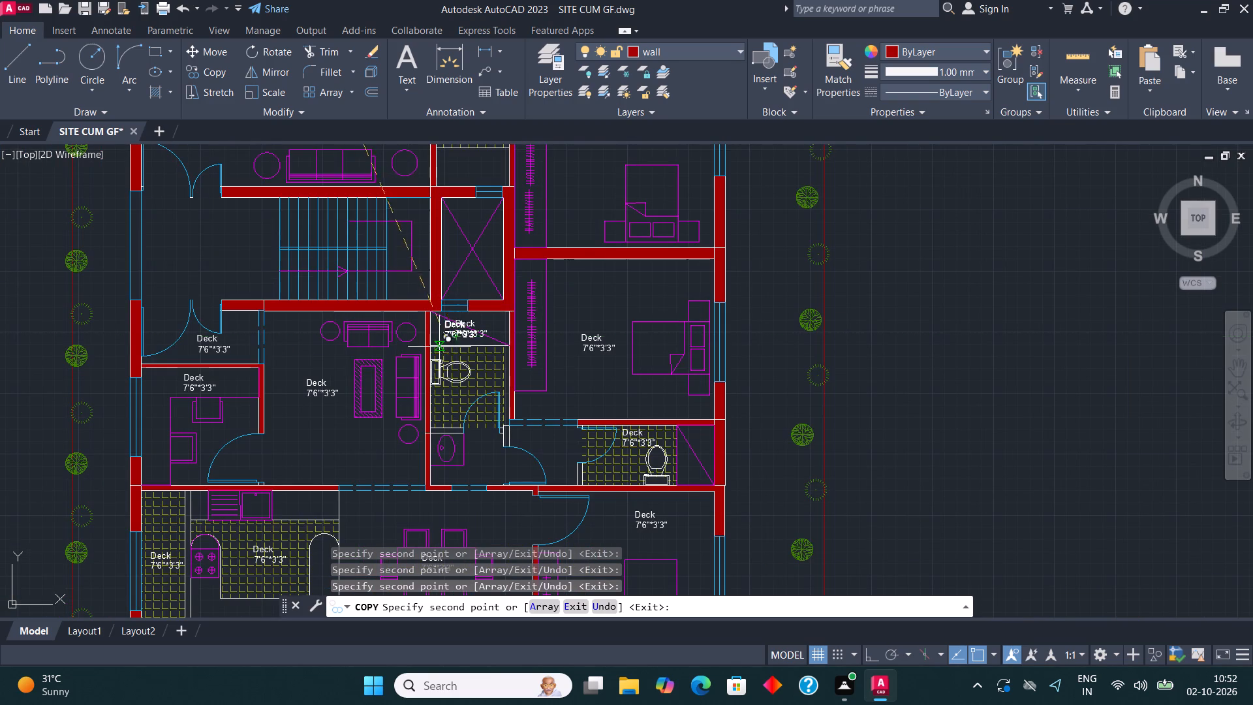
middle_click_drag(380, 356, 471, 586)
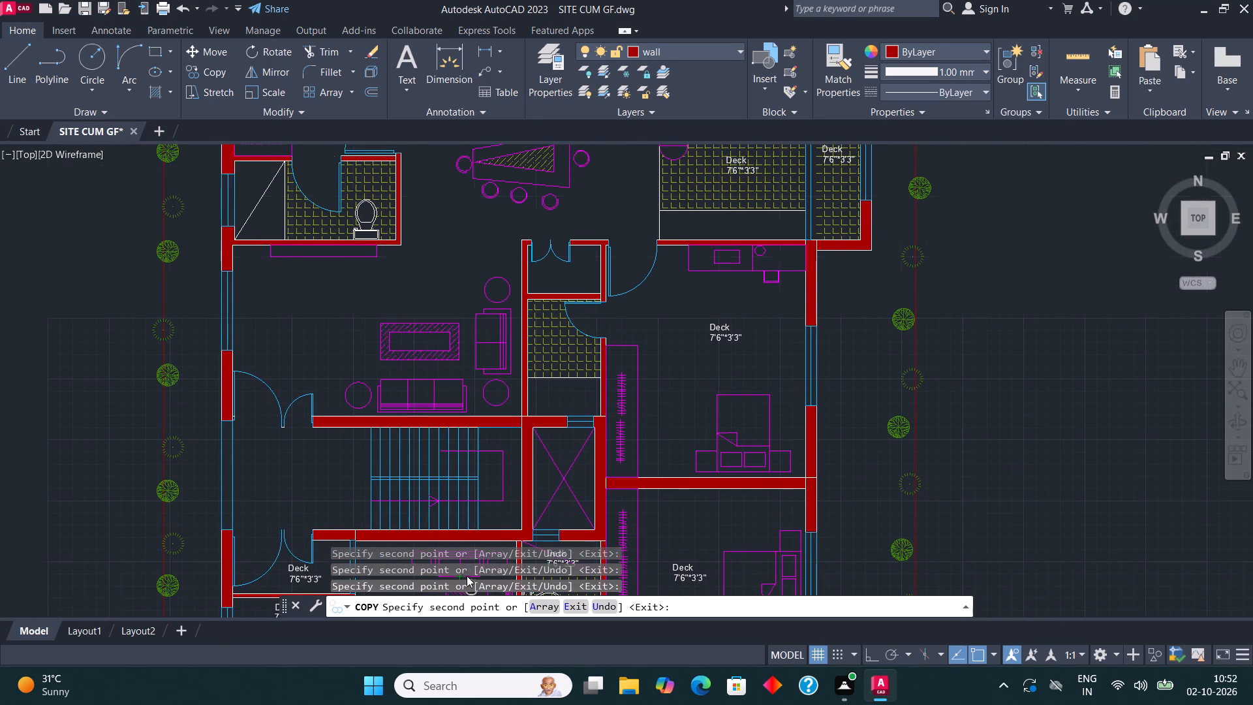
middle_click_drag(440, 344, 448, 471)
scroll(372, 462, "up", 1)
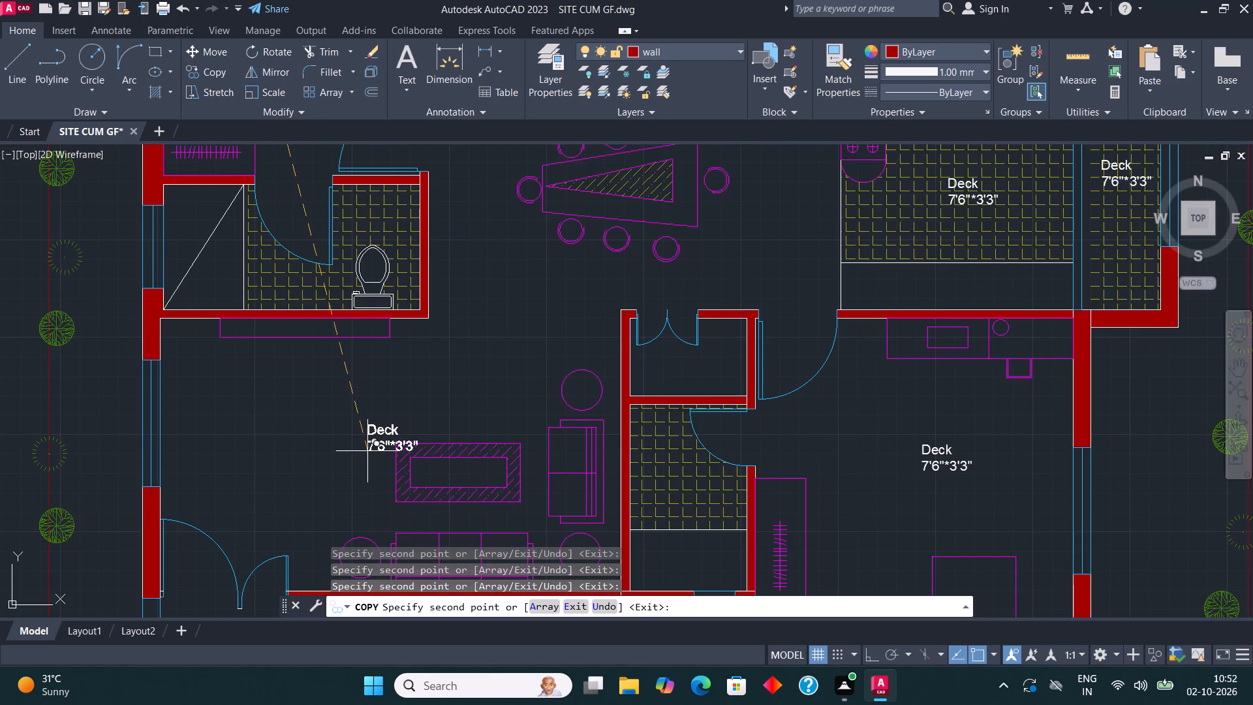
left_click(293, 445)
middle_click_drag(472, 336, 452, 433)
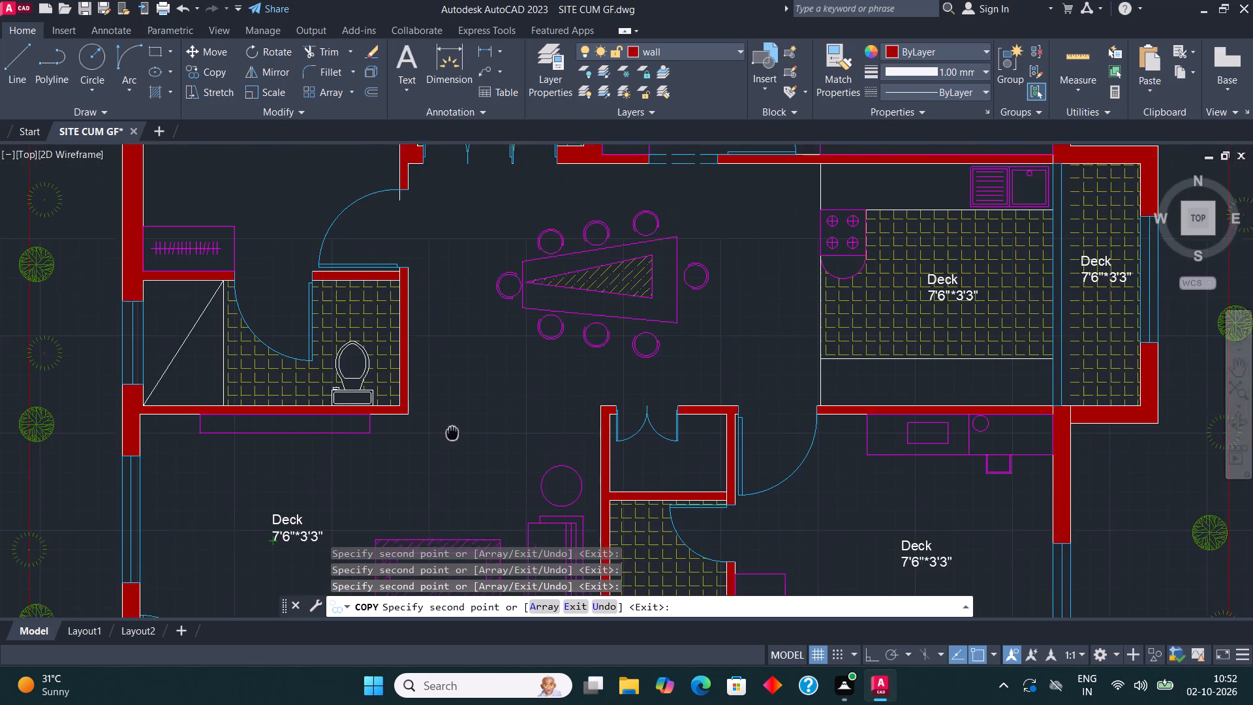
middle_click_drag(452, 433, 448, 439)
left_click(468, 401)
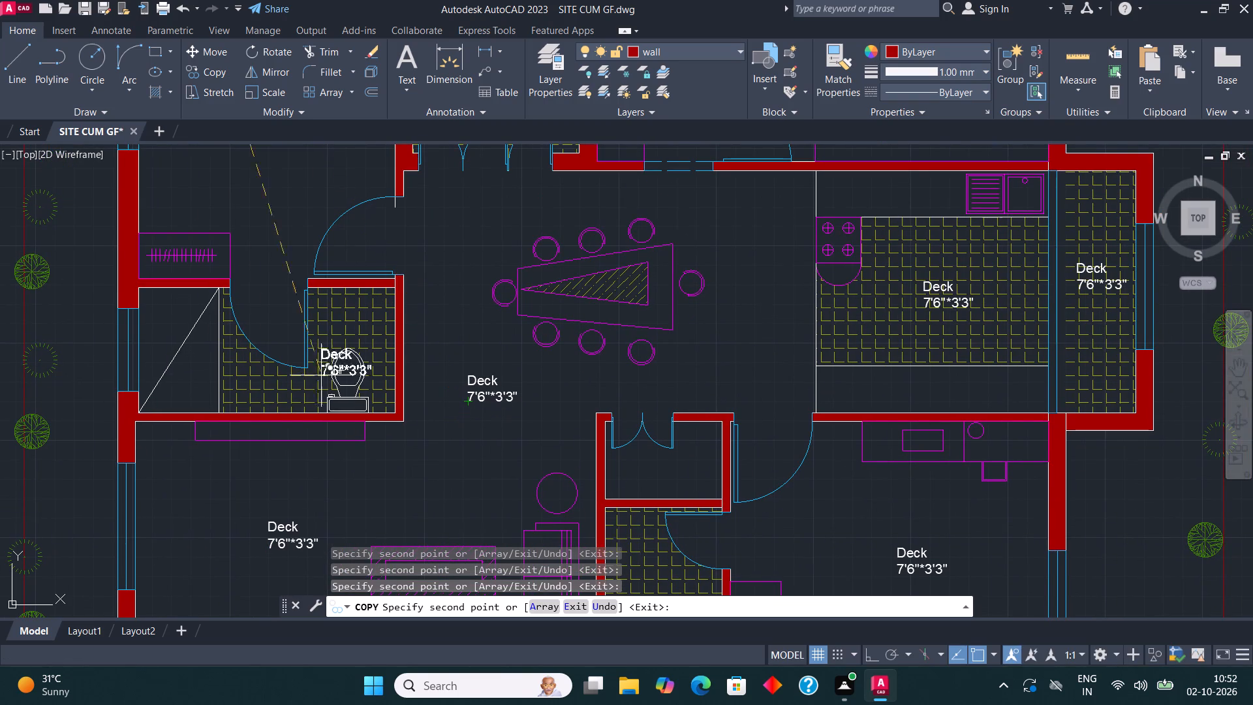
left_click(208, 379)
Place copies of the Deck label in the small double-door room, the central toilet's untiled area, the lift shaft and the staircase lobby.
middle_click_drag(293, 439, 295, 558)
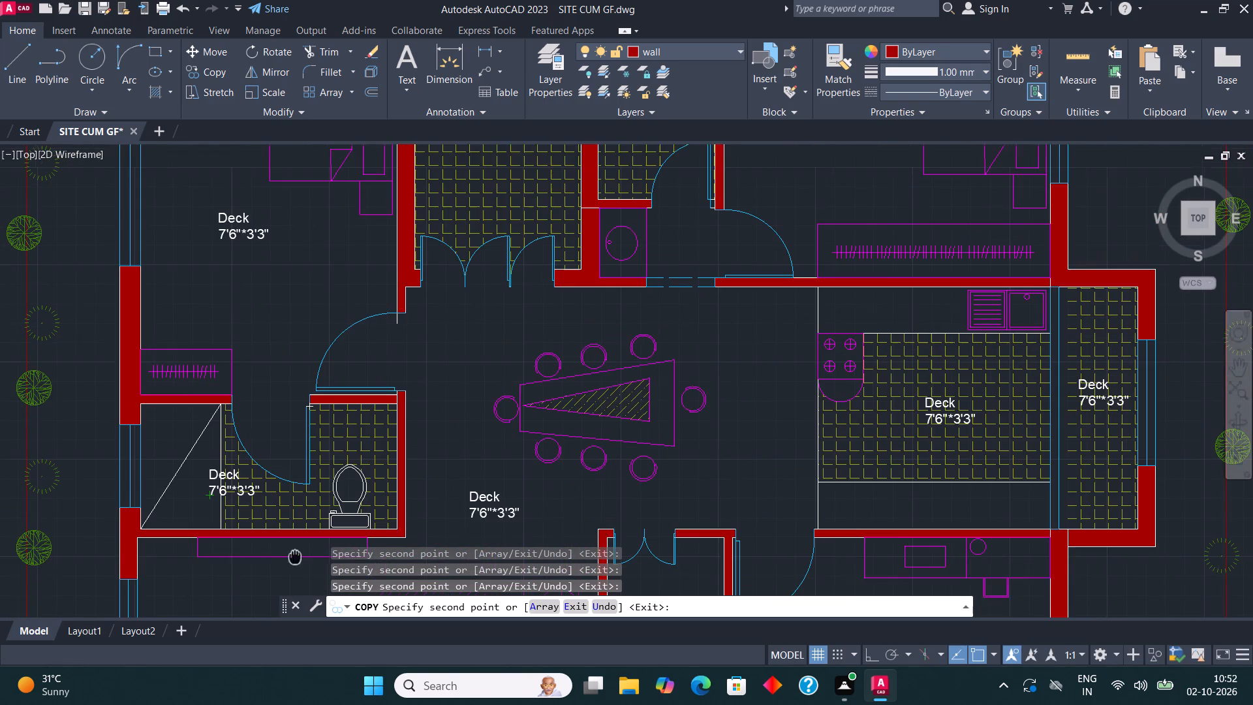
middle_click_drag(295, 558, 295, 561)
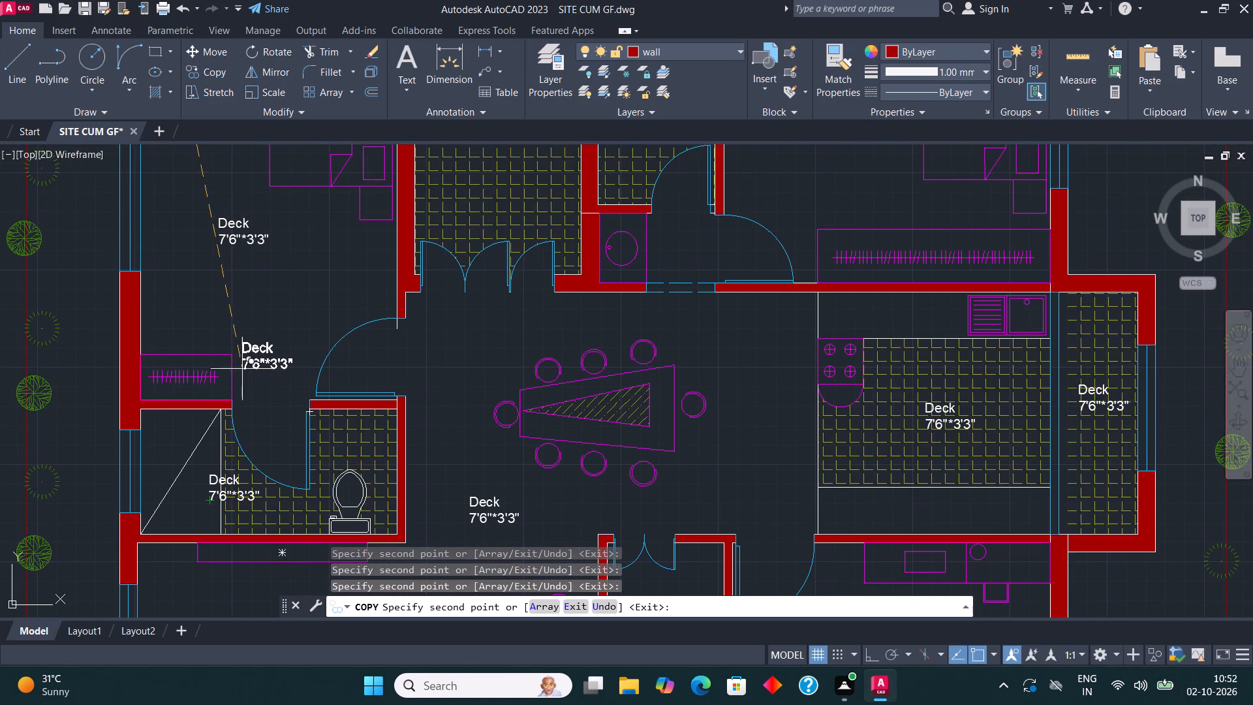
scroll(267, 372, "down", 2)
scroll(414, 422, "up", 2)
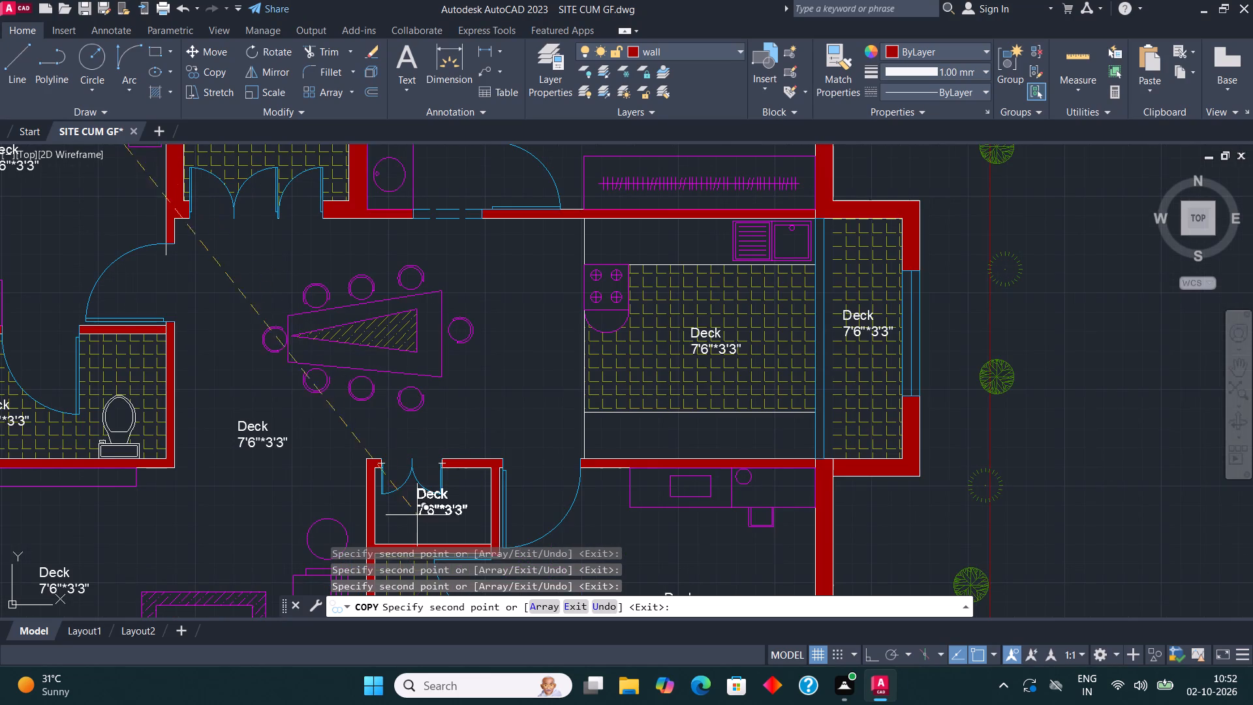
left_click(404, 525)
scroll(394, 390, "down", 3)
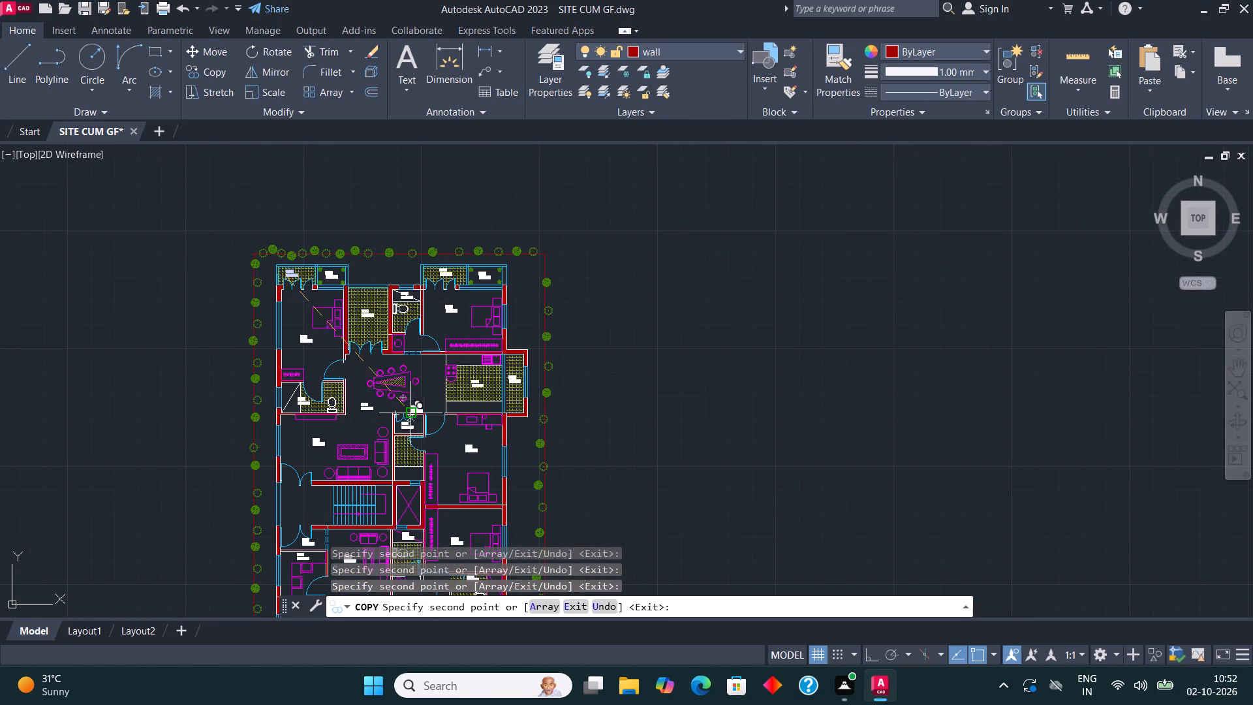
scroll(409, 480, "up", 3)
left_click(373, 462)
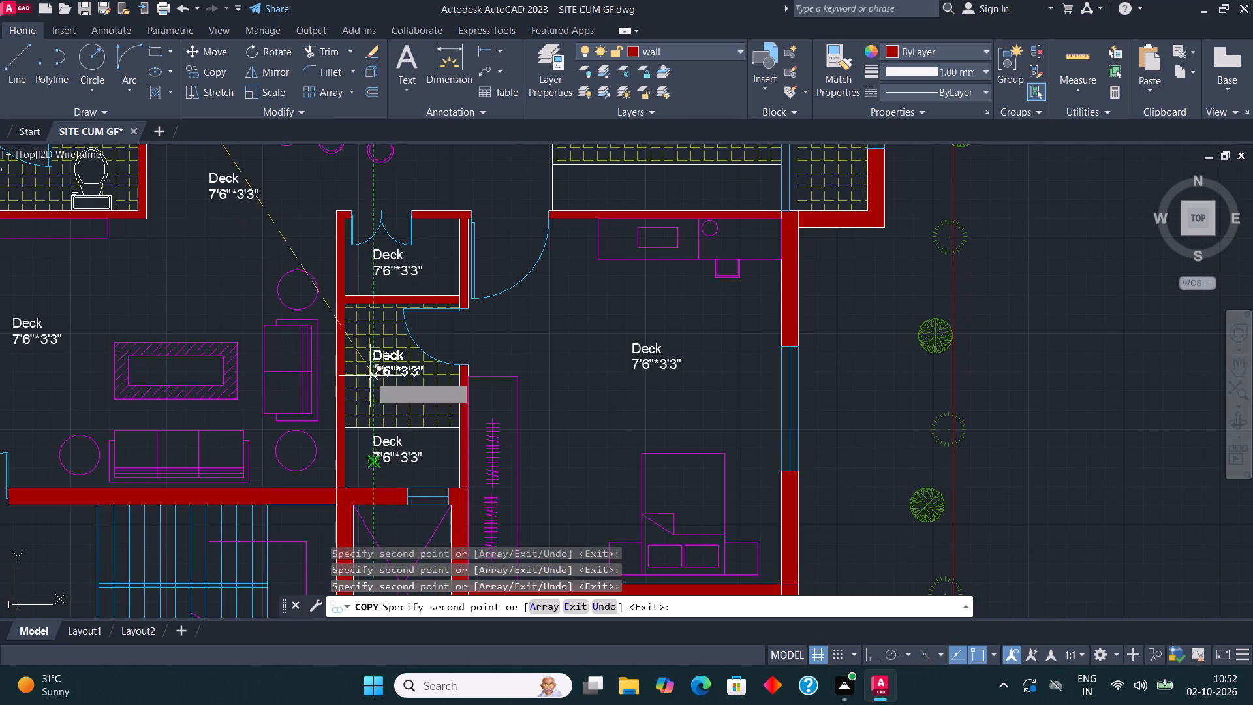
scroll(385, 290, "down", 1)
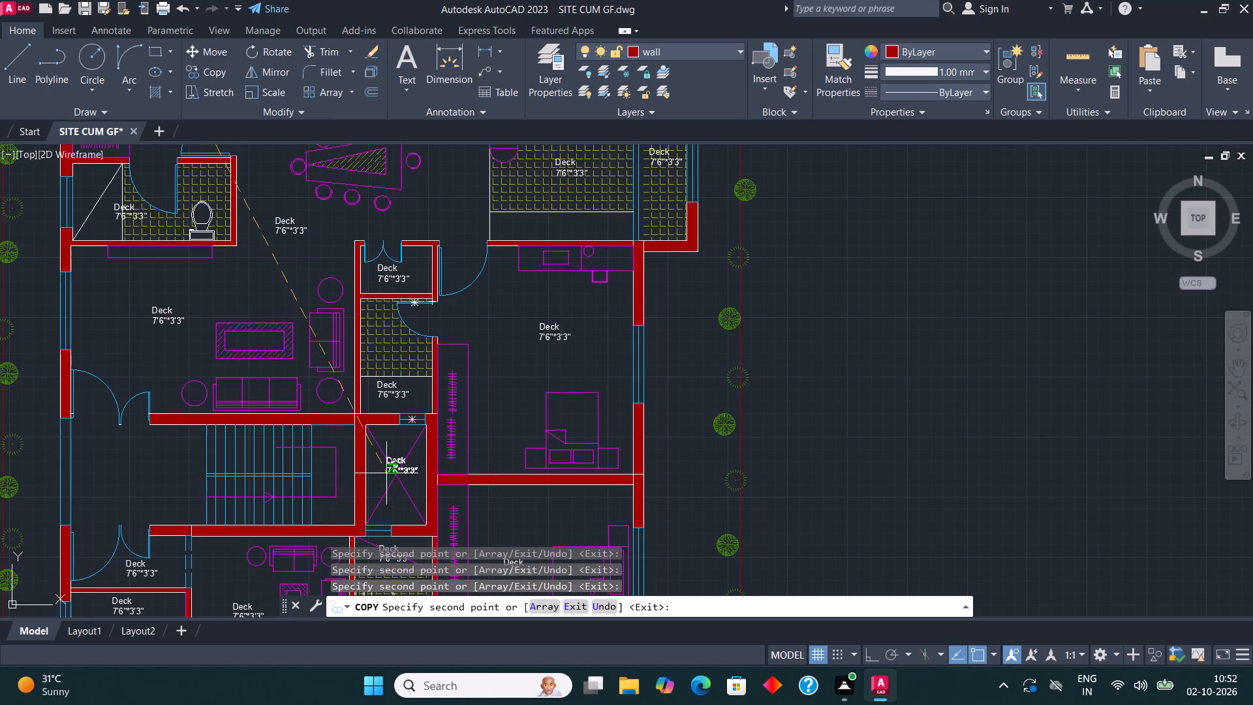
left_click(384, 479)
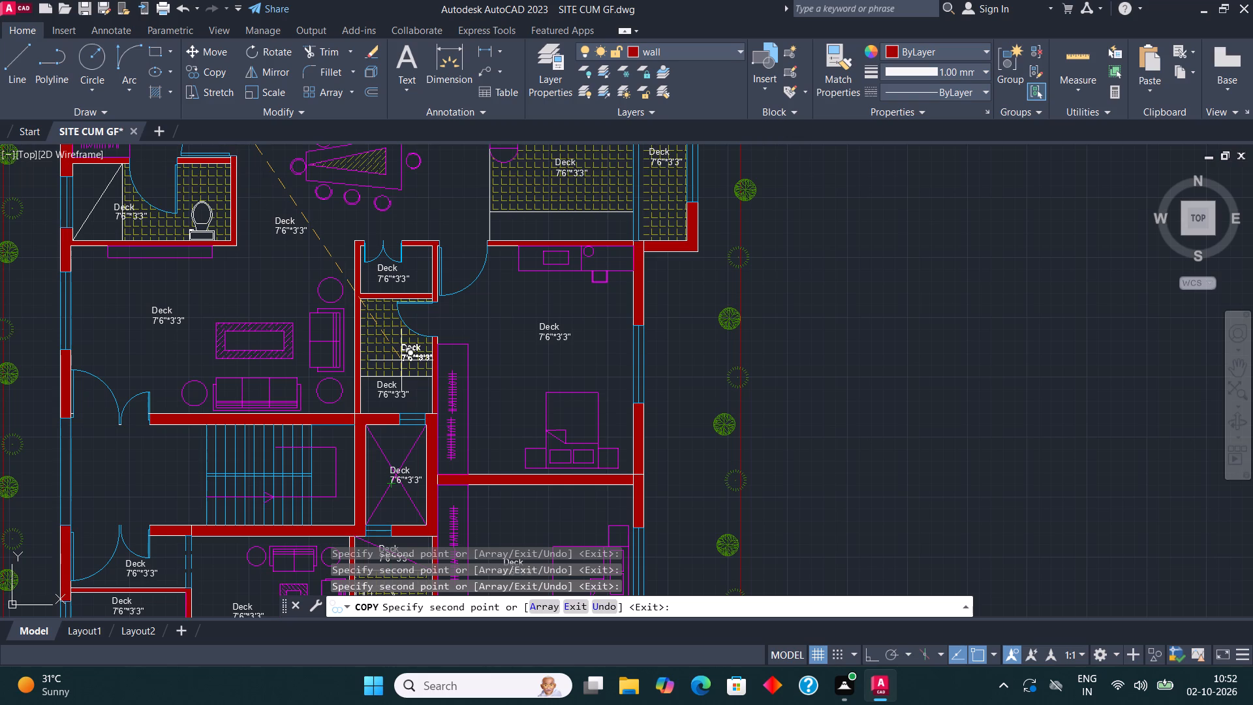
left_click(174, 502)
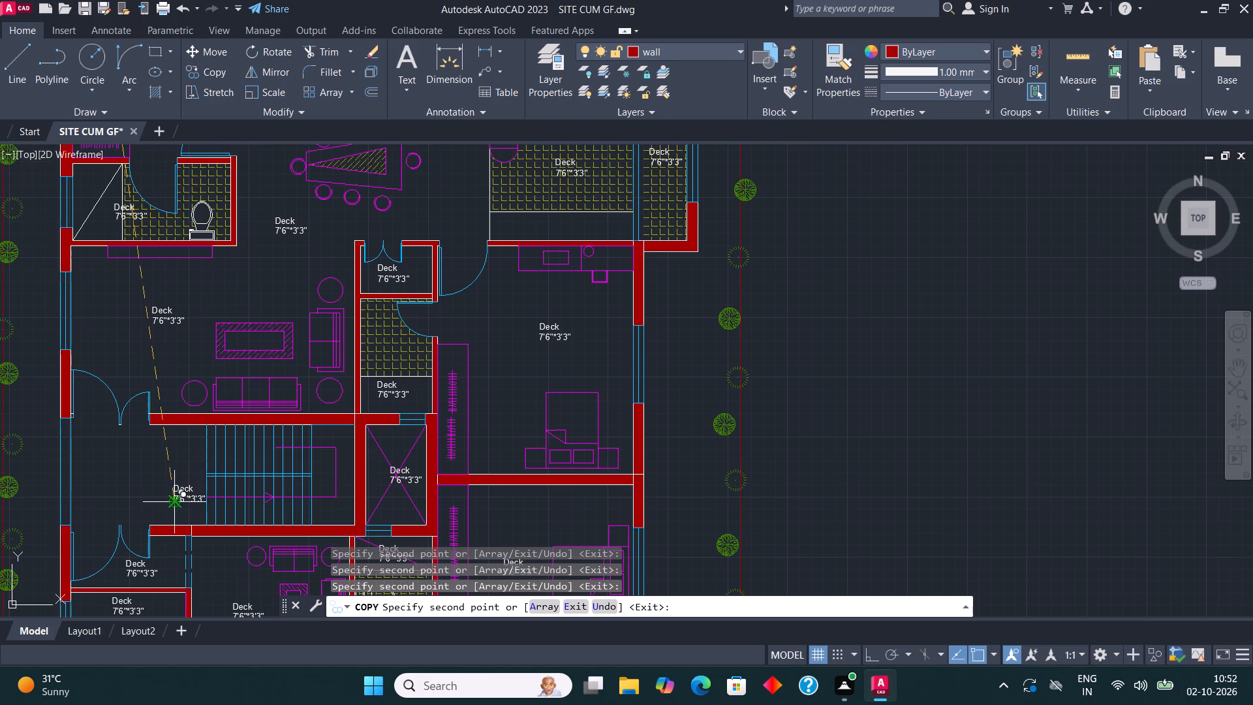
Place copies of the Deck label on the road strip south of the parking bays and in the empty area below it.
scroll(395, 343, "down", 2)
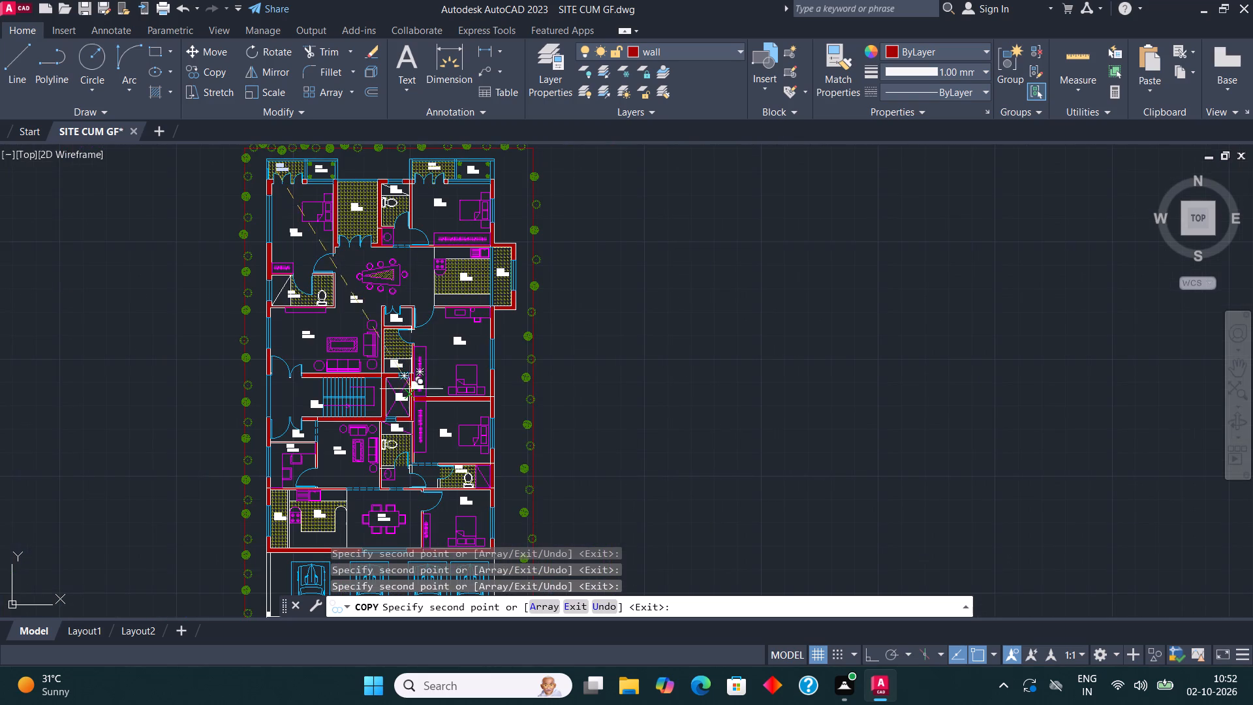
scroll(386, 458, "up", 1)
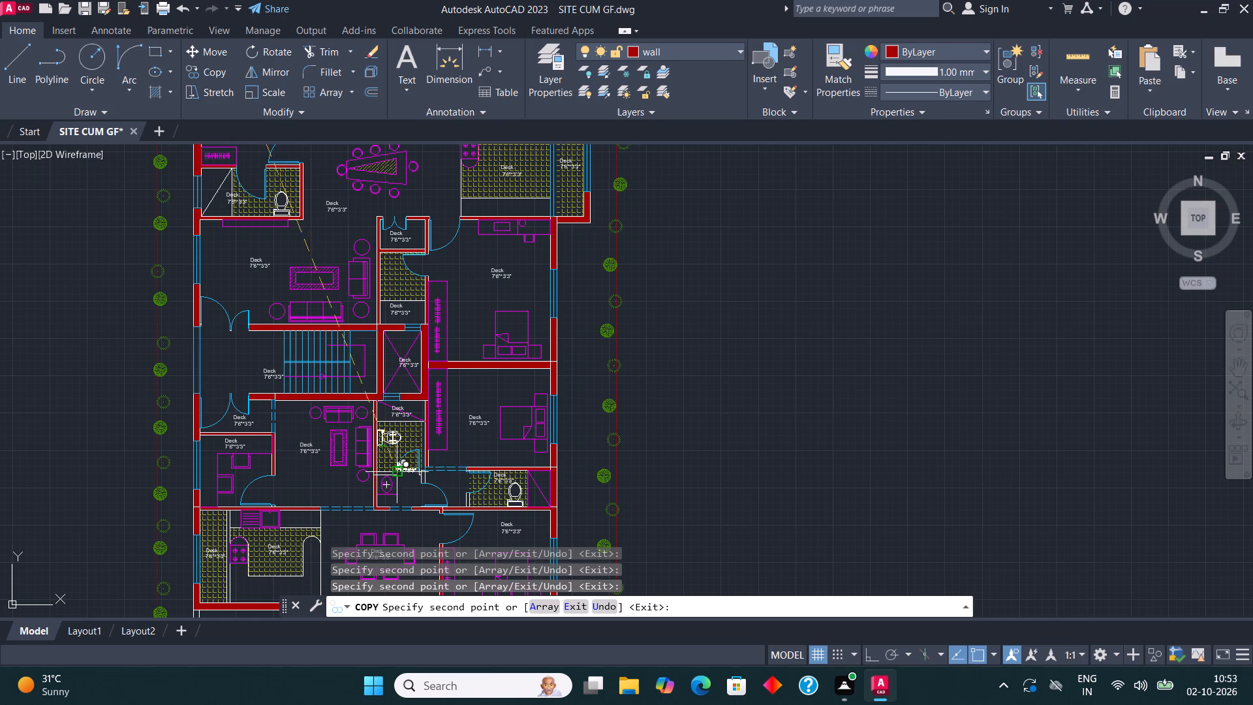
scroll(450, 460, "up", 1)
scroll(474, 382, "down", 1)
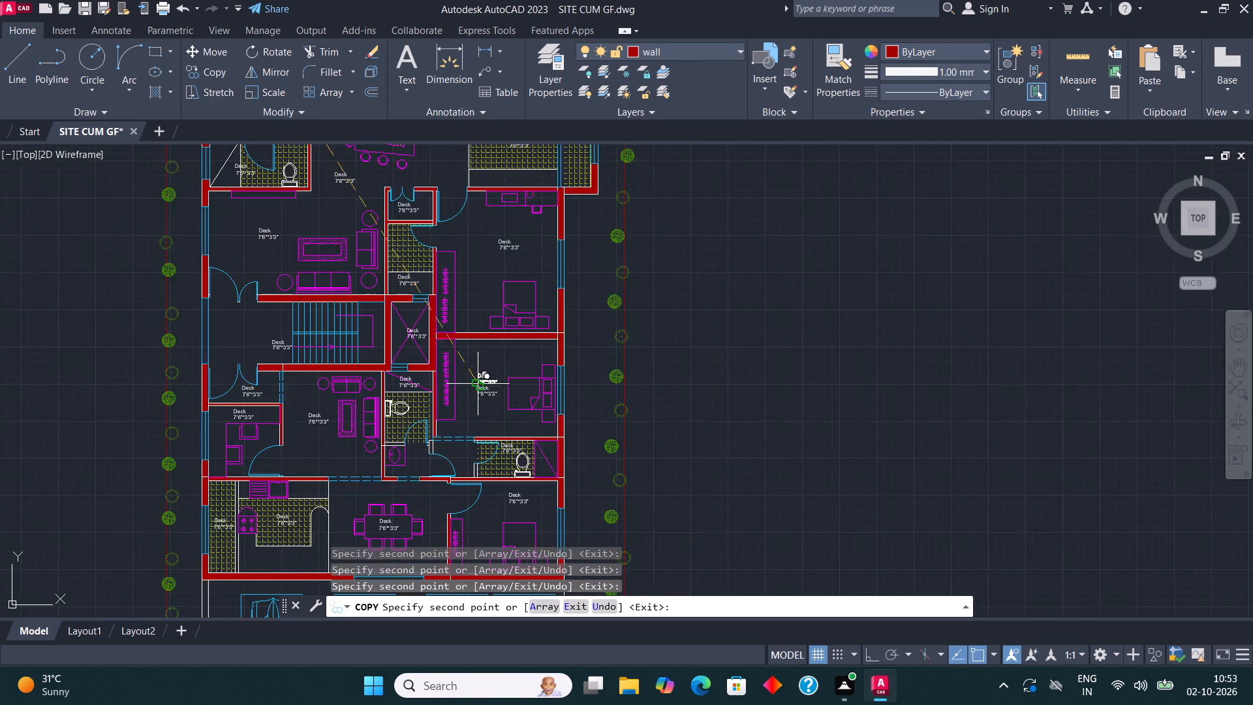
scroll(478, 384, "down", 1)
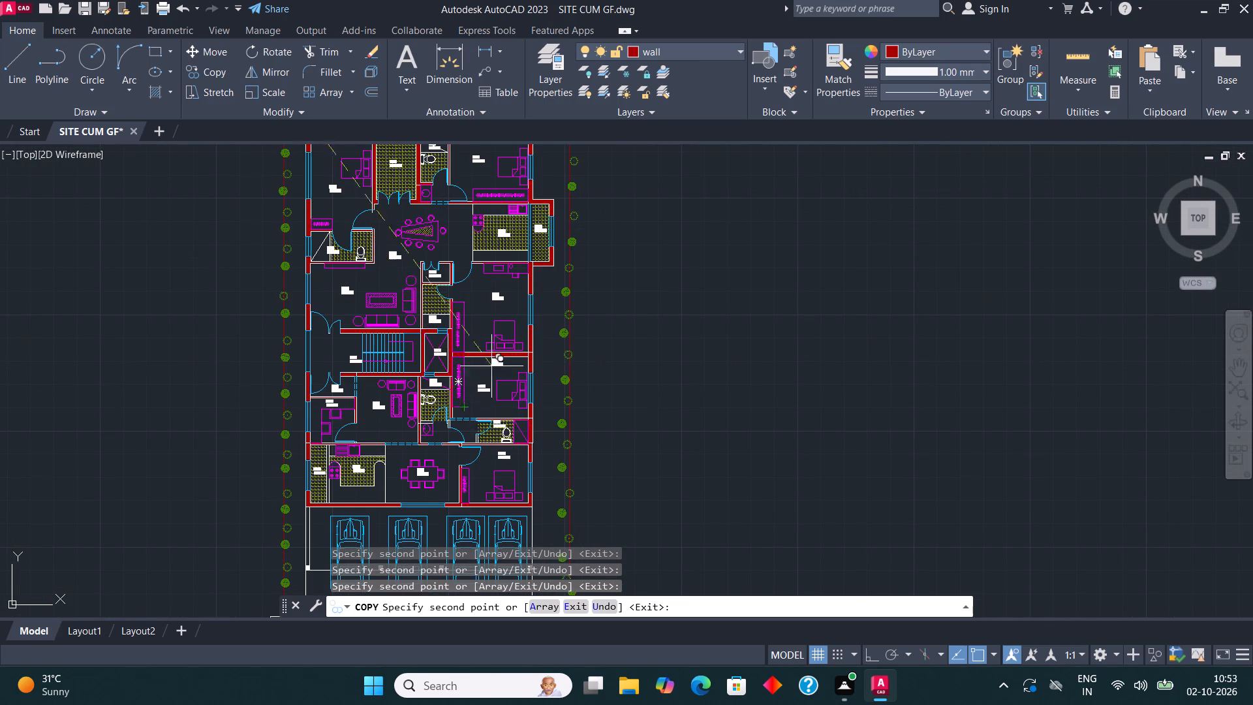
scroll(501, 360, "down", 1)
scroll(493, 420, "down", 1)
scroll(450, 491, "up", 4)
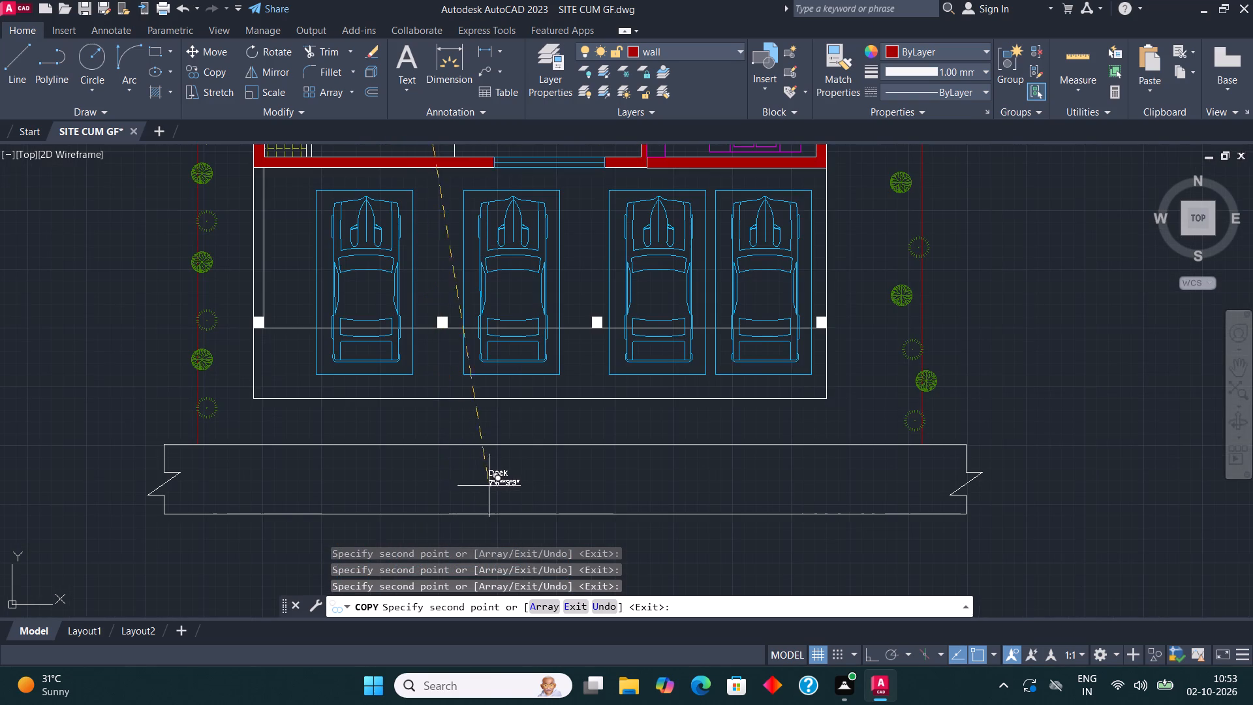
left_click(520, 492)
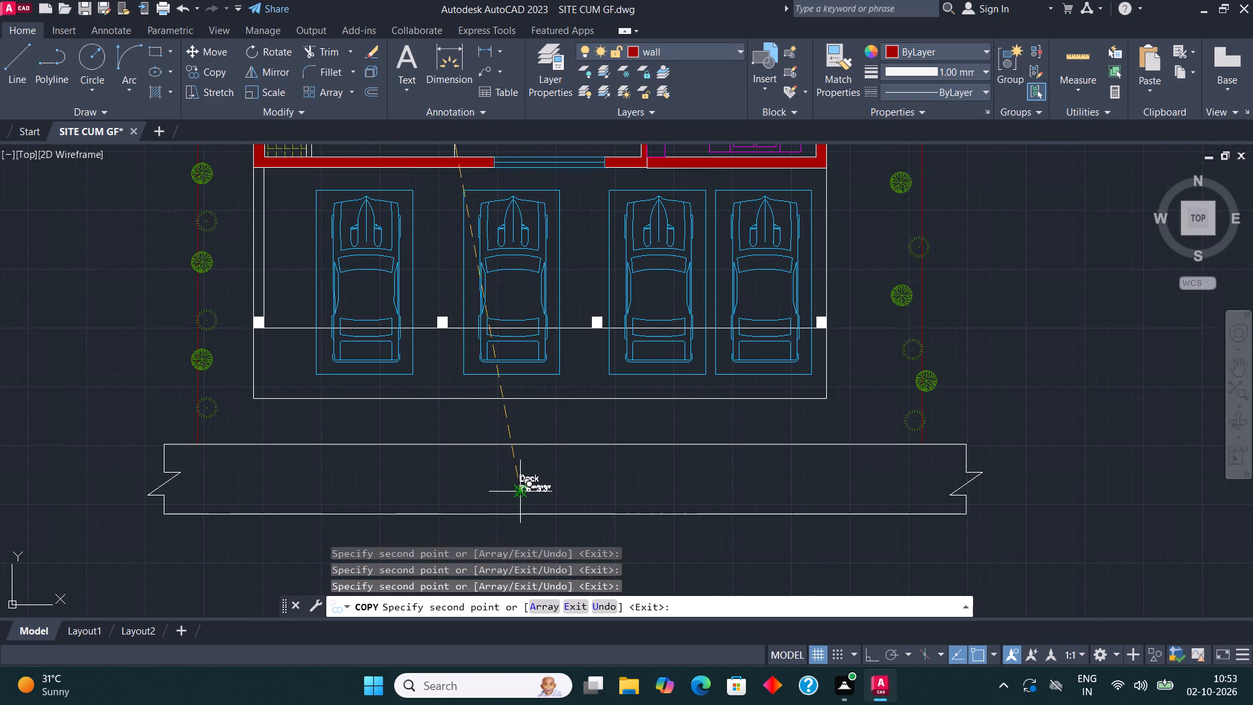
scroll(530, 376, "down", 3)
scroll(537, 439, "up", 3)
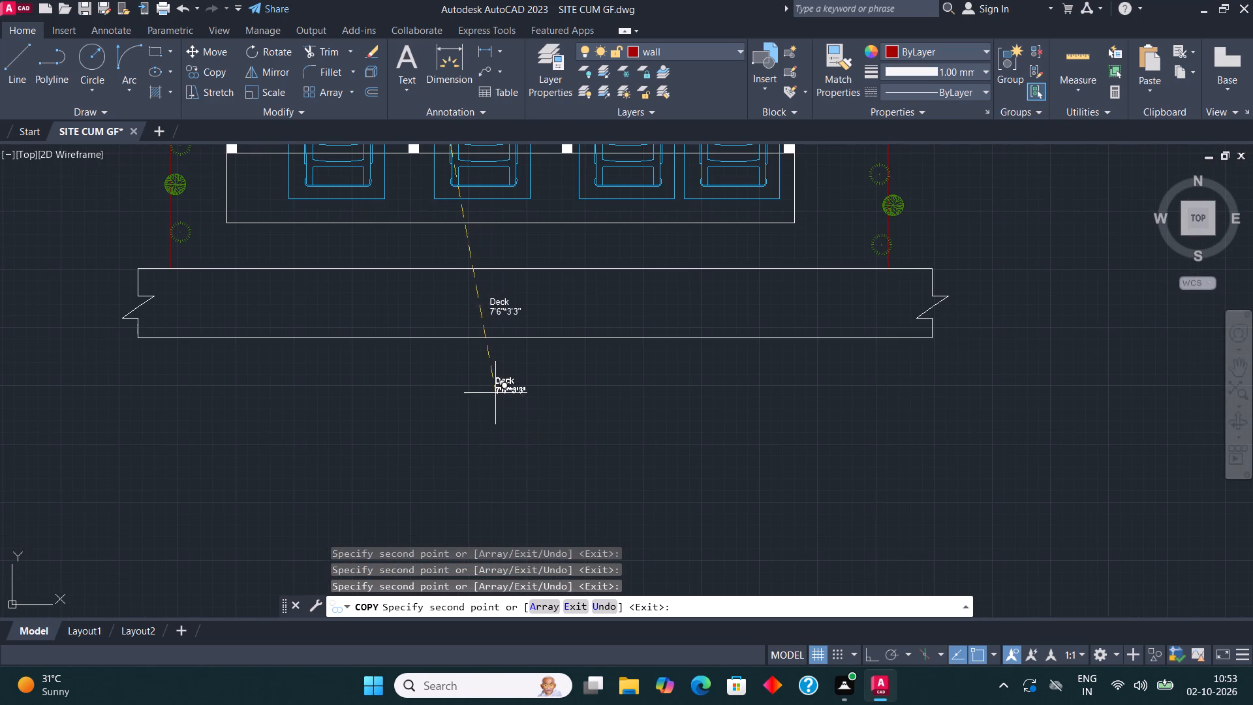
left_click(492, 385)
key("Escape")
Change the Deck label in the north-west planted balcony area to read GARDEN with 5'*3'3" on the second line.
middle_click_drag(471, 277, 475, 527)
middle_click_drag(490, 342, 489, 504)
scroll(490, 344, "up", 1)
middle_click_drag(444, 303, 595, 519)
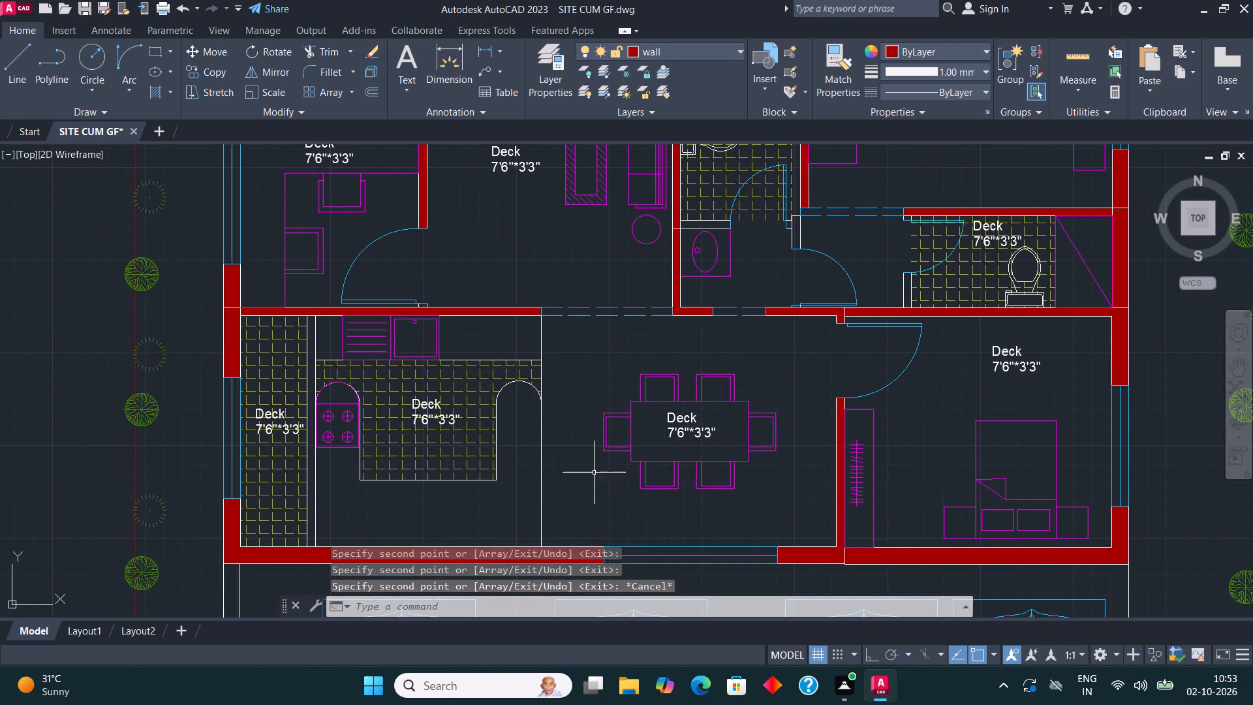
middle_click_drag(522, 307, 486, 591)
middle_click_drag(435, 384, 441, 604)
middle_click_drag(509, 261, 486, 424)
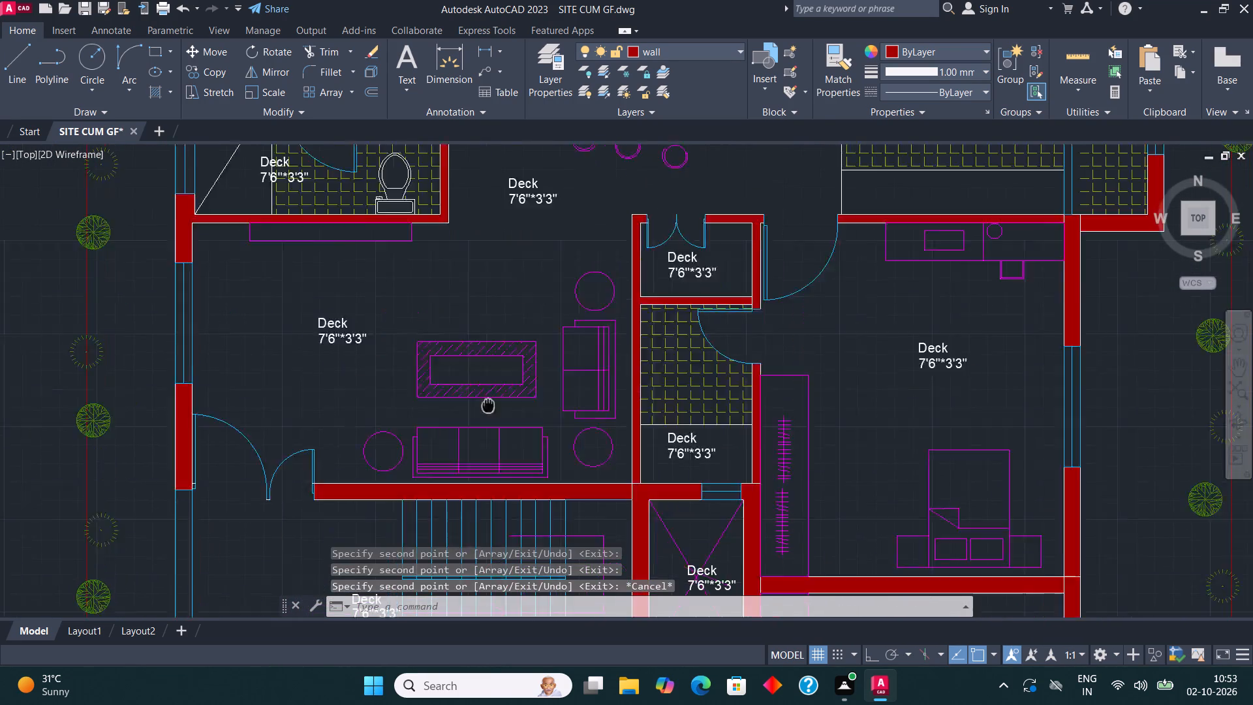
middle_click_drag(486, 424, 463, 546)
middle_click_drag(453, 364, 521, 662)
middle_click_drag(499, 381, 461, 563)
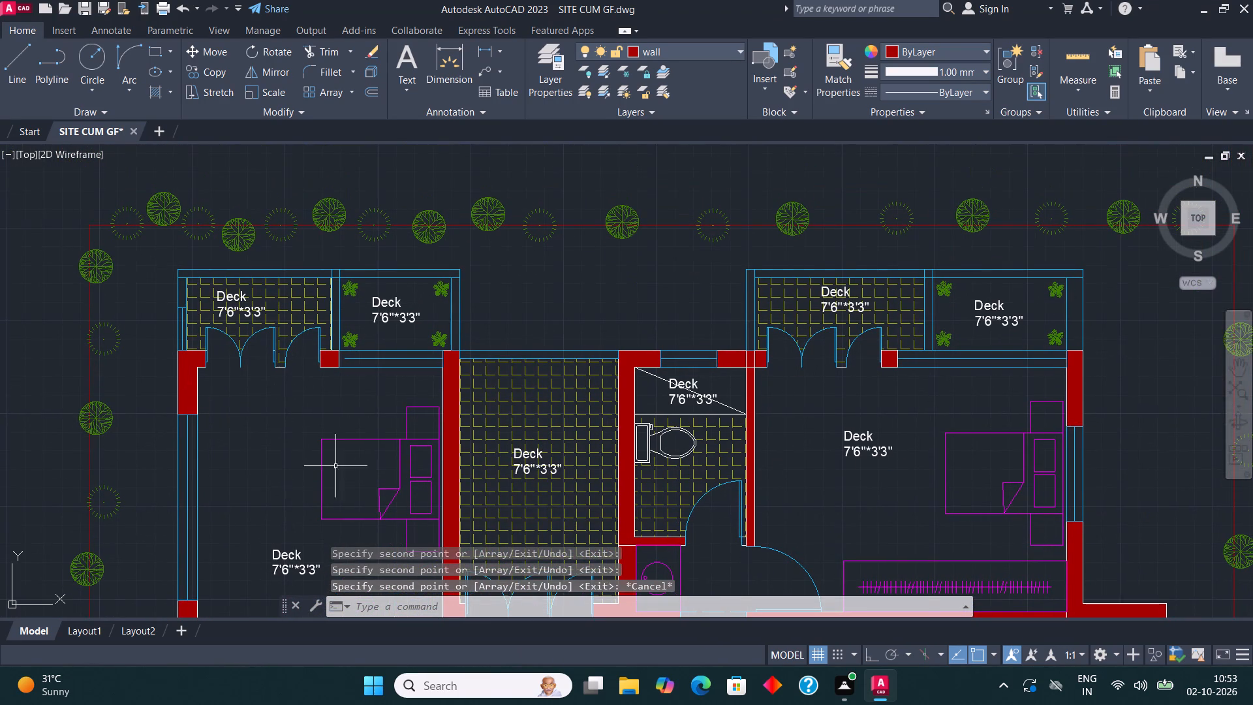
scroll(304, 283, "up", 2)
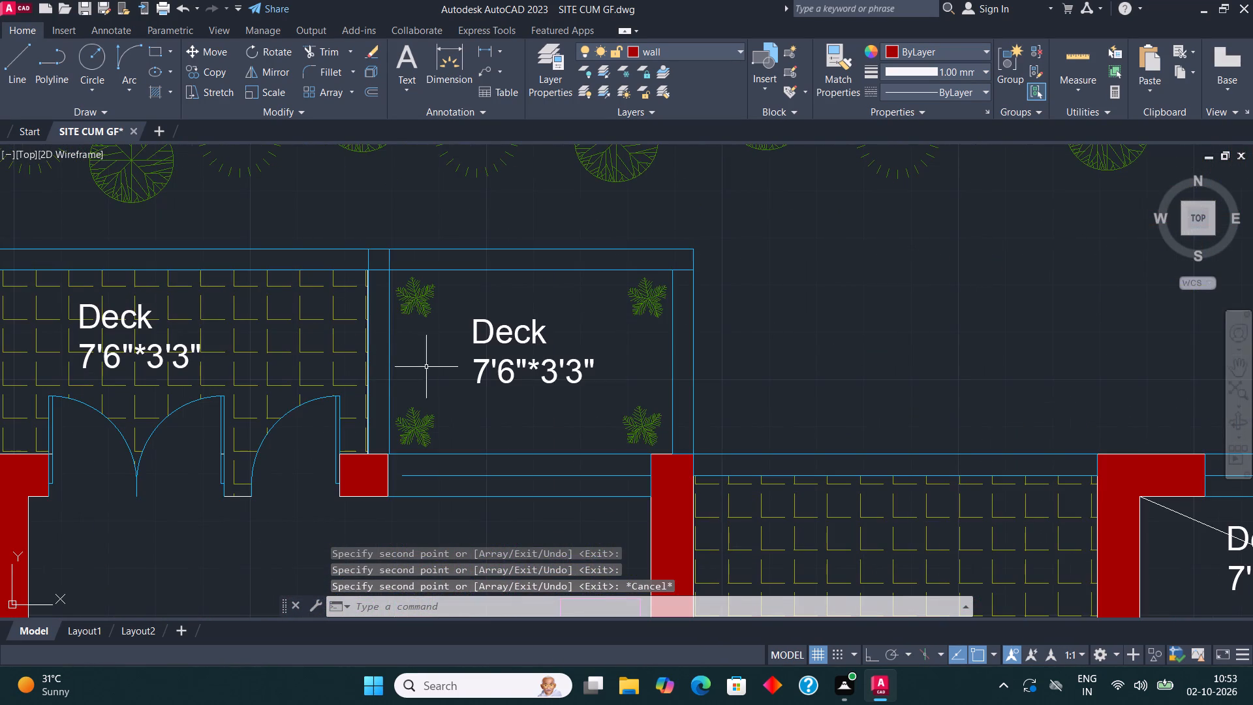
scroll(574, 359, "up", 1)
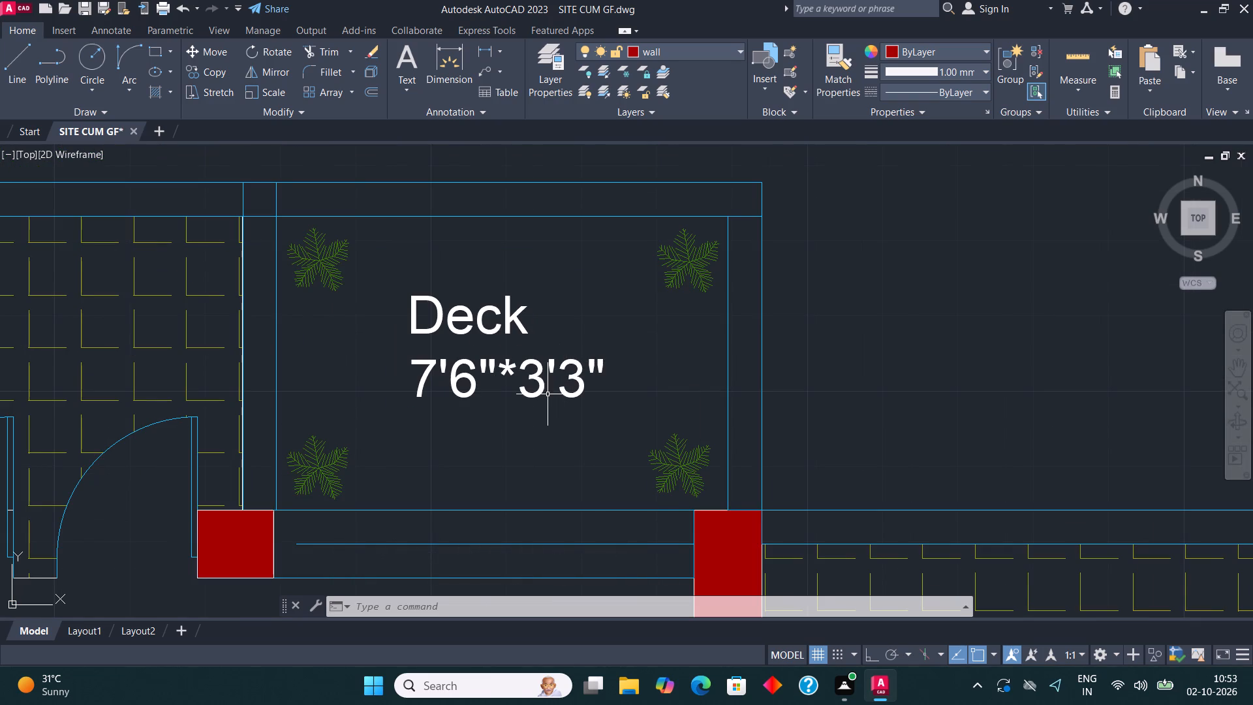
left_click(470, 318)
right_click(470, 318)
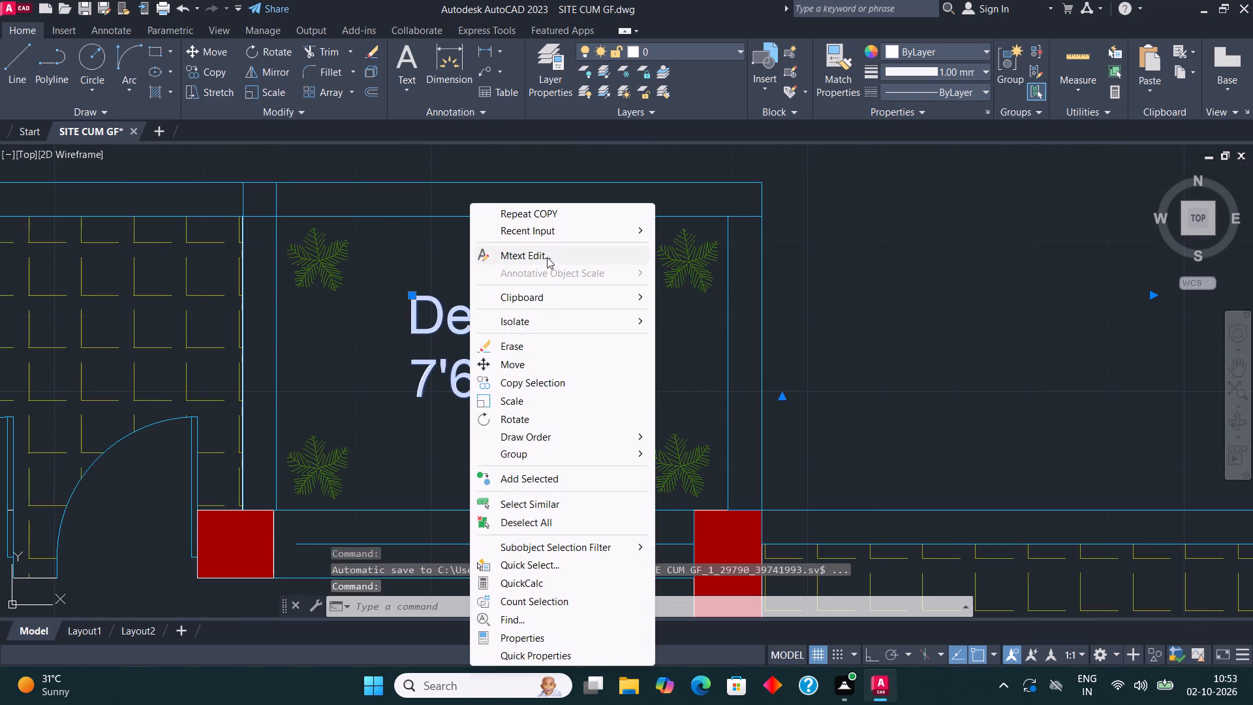
left_click(547, 257)
left_click(614, 375)
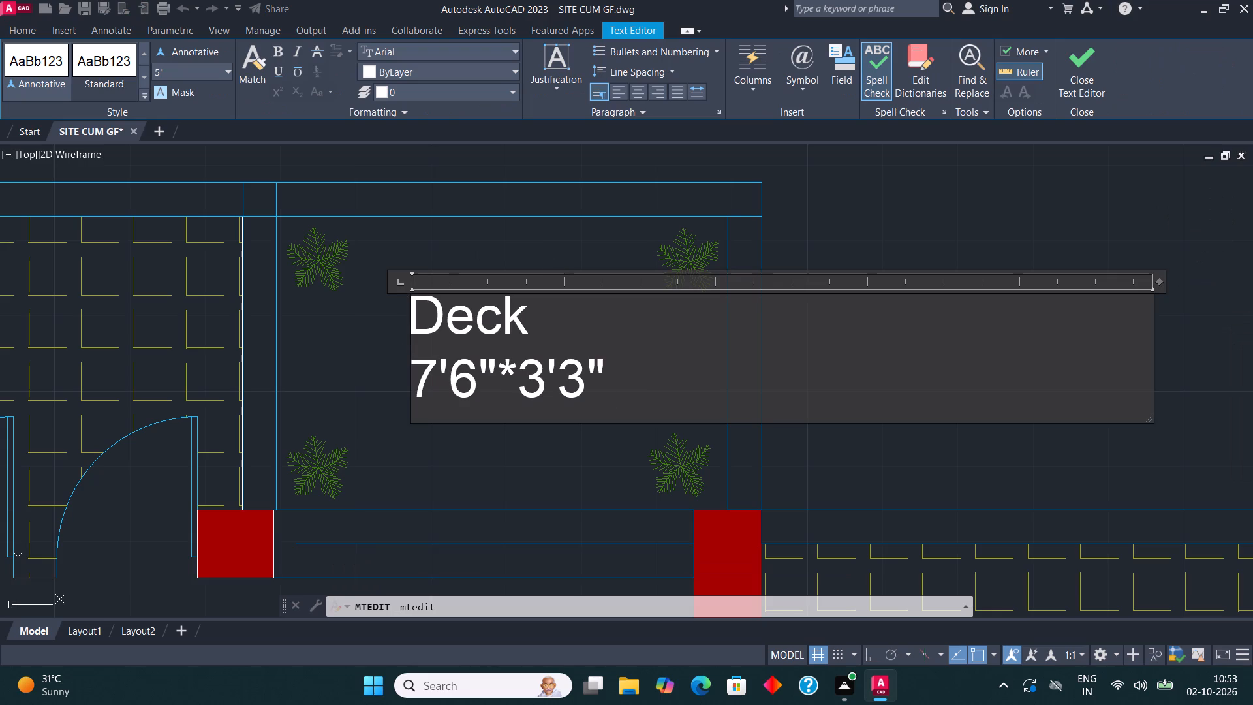
key("BackSpace")
key("BackSpace")
key("BackSpace")
key("BackSpace")
key("BackSpace")
key("BackSpace")
key("BackSpace")
key("BackSpace")
key("BackSpace")
key("BackSpace")
key("BackSpace")
key("BackSpace")
key("BackSpace")
key("BackSpace")
key("BackSpace")
key("BackSpace")
key("BackSpace")
key("BackSpace")
key("BackSpace")
key("BackSpace")
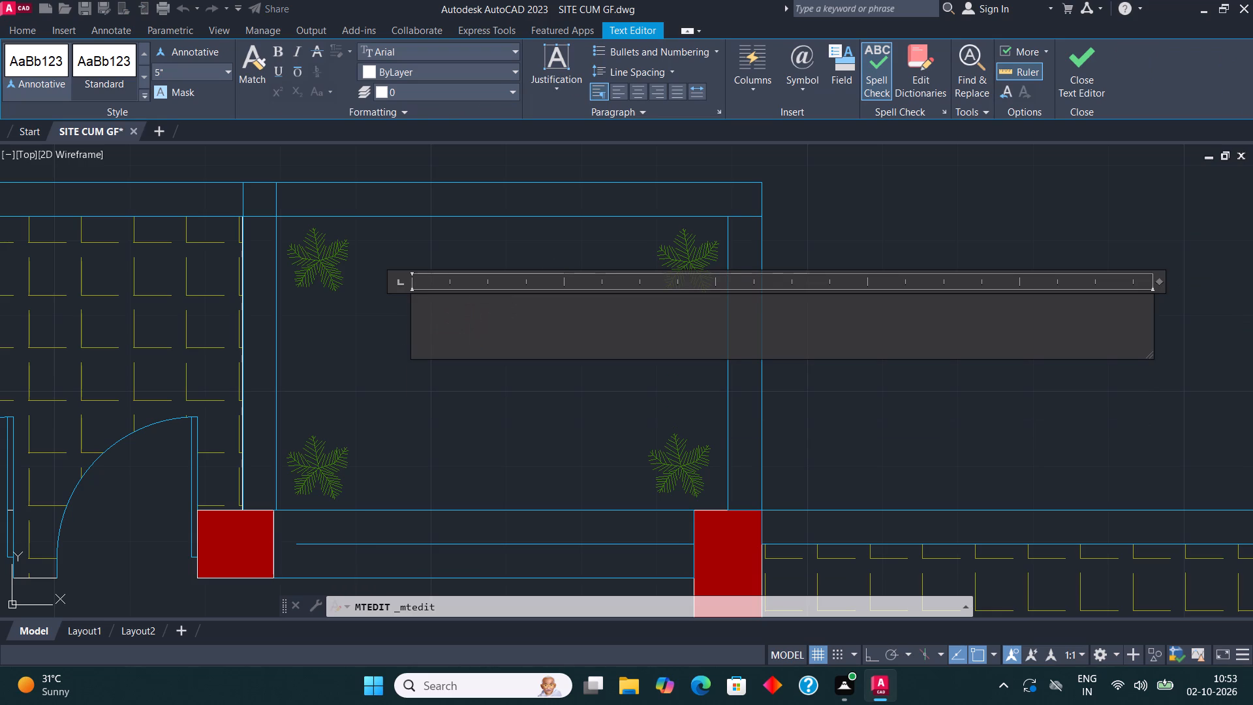
type("GARDEN")
key("Return")
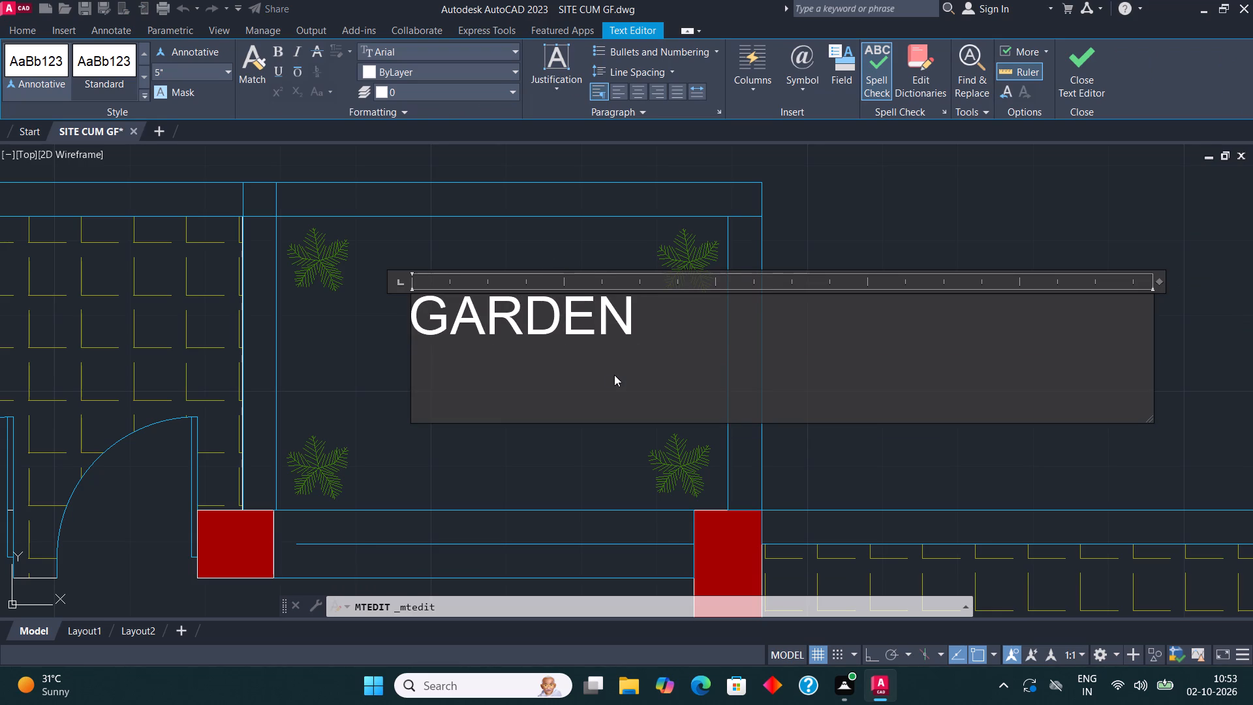
type("5'*3'3\"")
left_click(1068, 41)
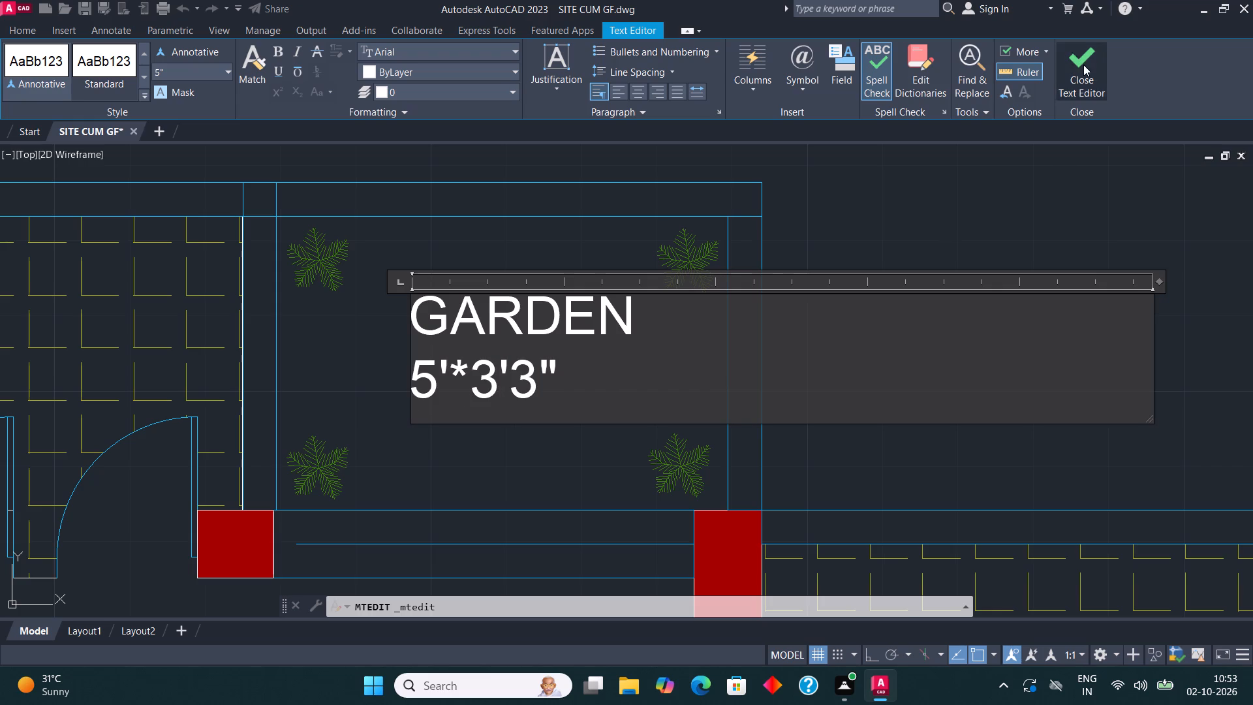
left_click(1083, 65)
Make the window layer current.
scroll(490, 363, "down", 3)
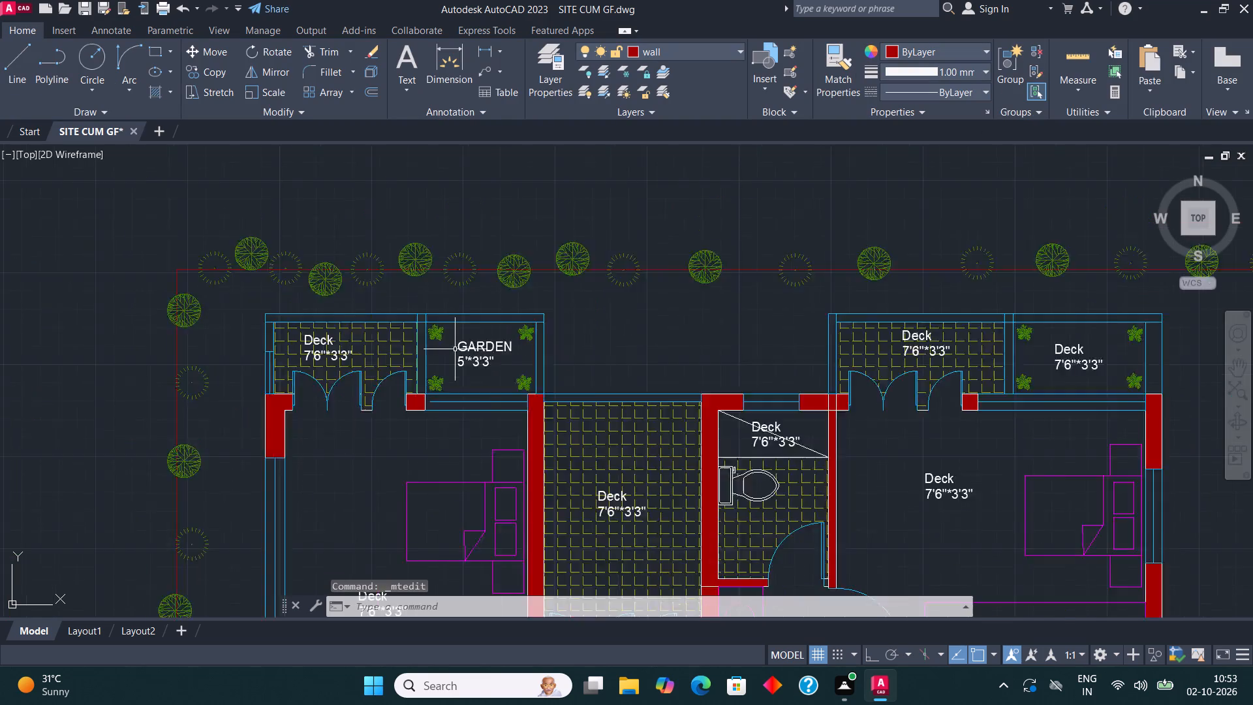
scroll(456, 349, "down", 2)
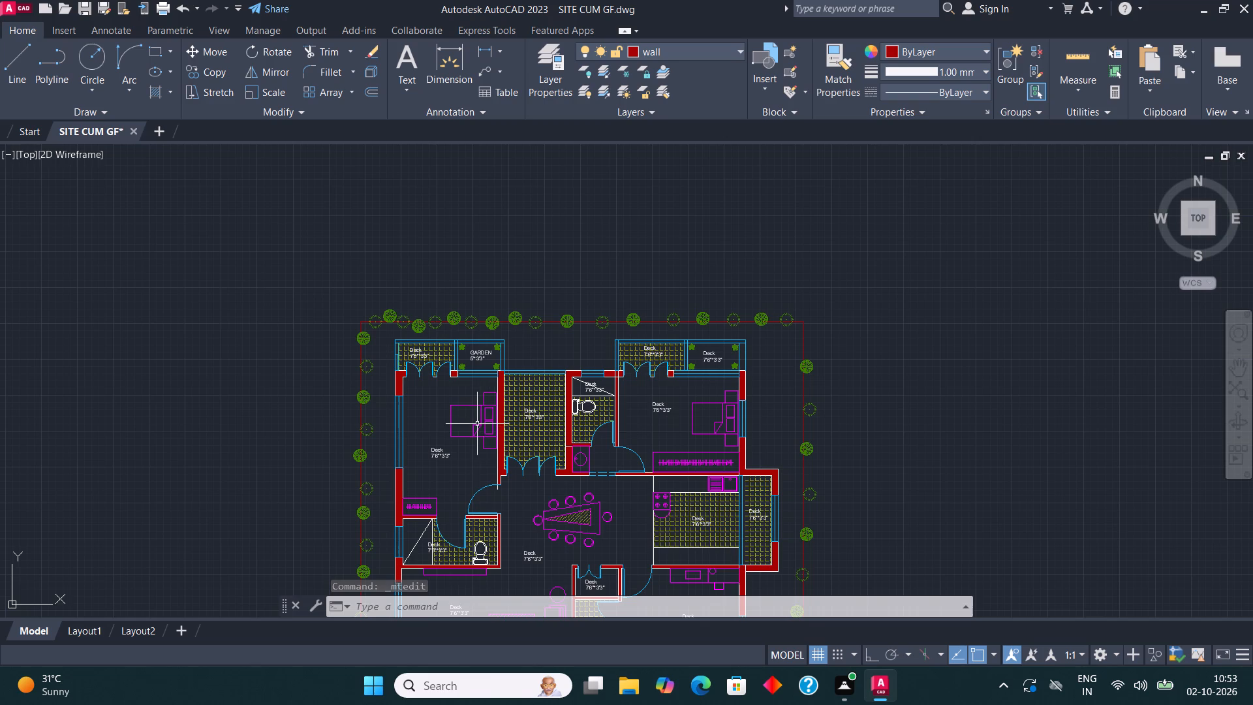
middle_click_drag(472, 395, 471, 248)
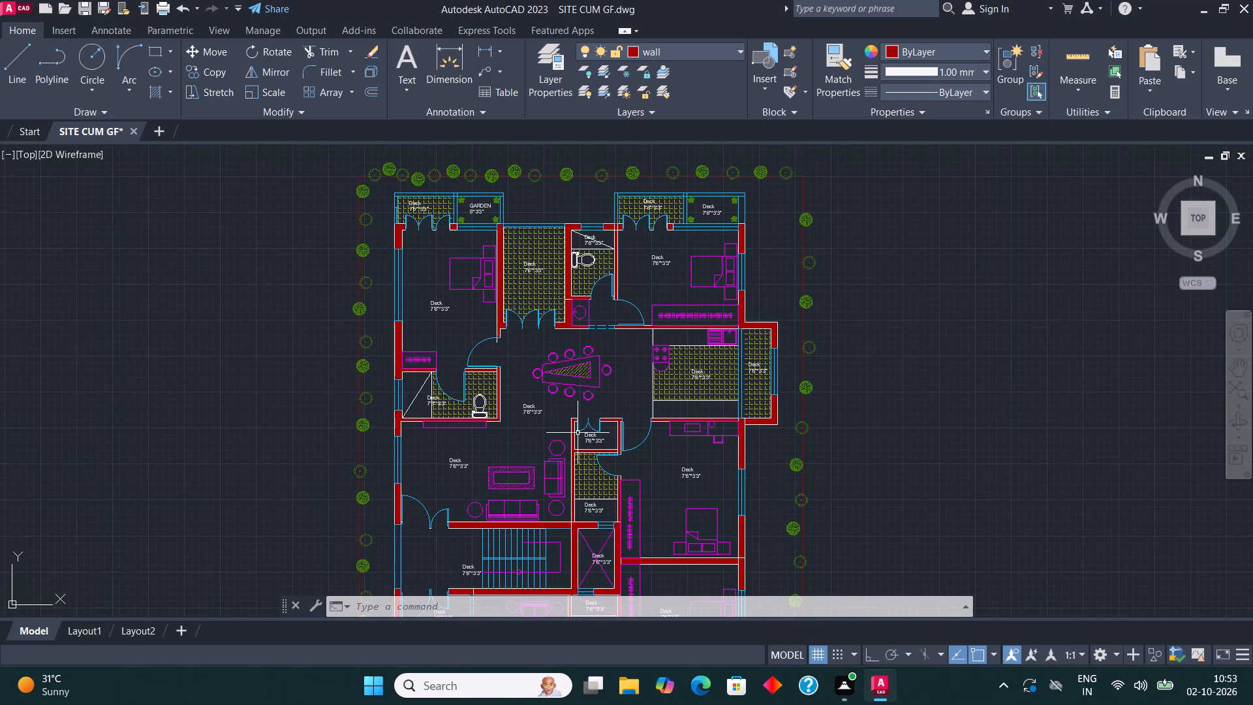
middle_click_drag(581, 508, 538, 516)
scroll(468, 407, "up", 2)
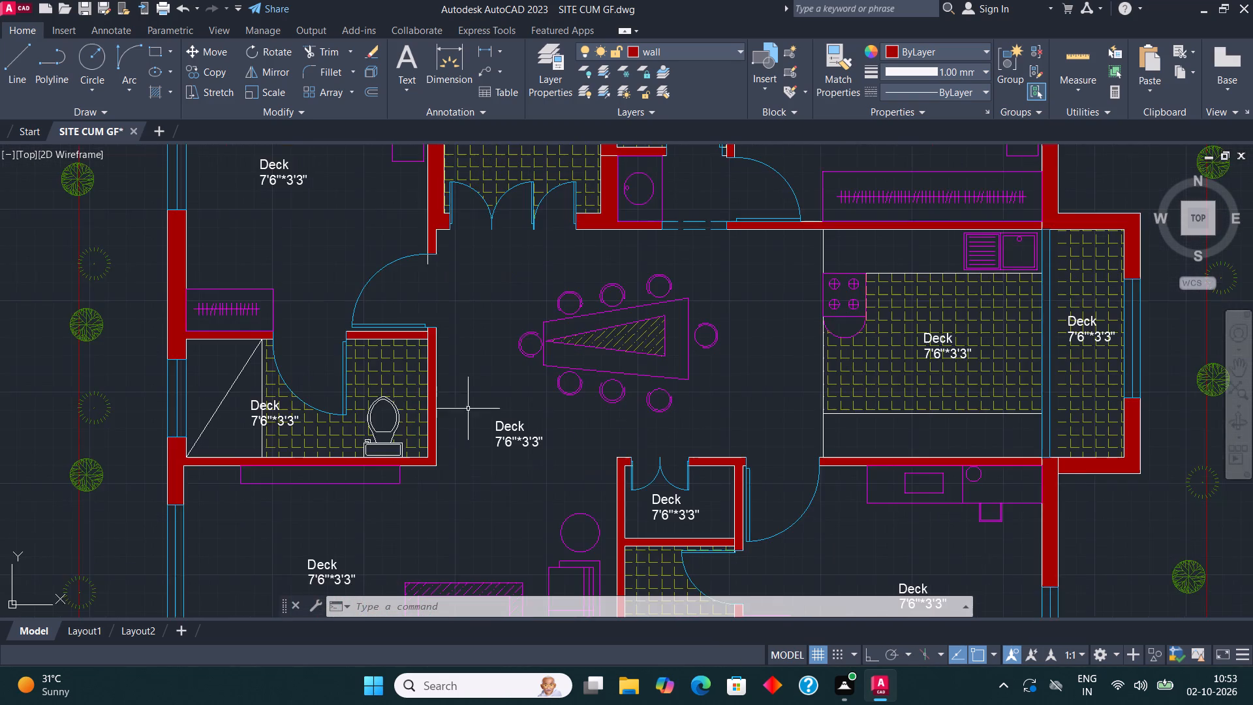
scroll(469, 478, "up", 2)
left_click(657, 50)
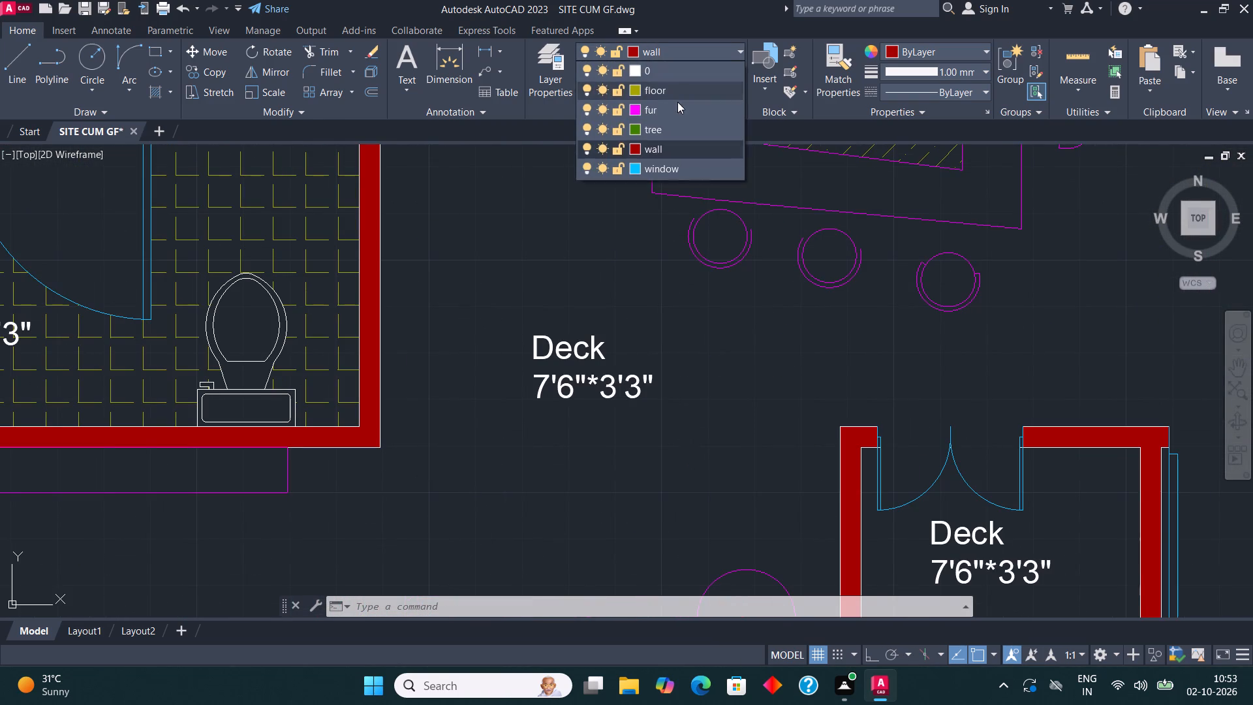
left_click(673, 170)
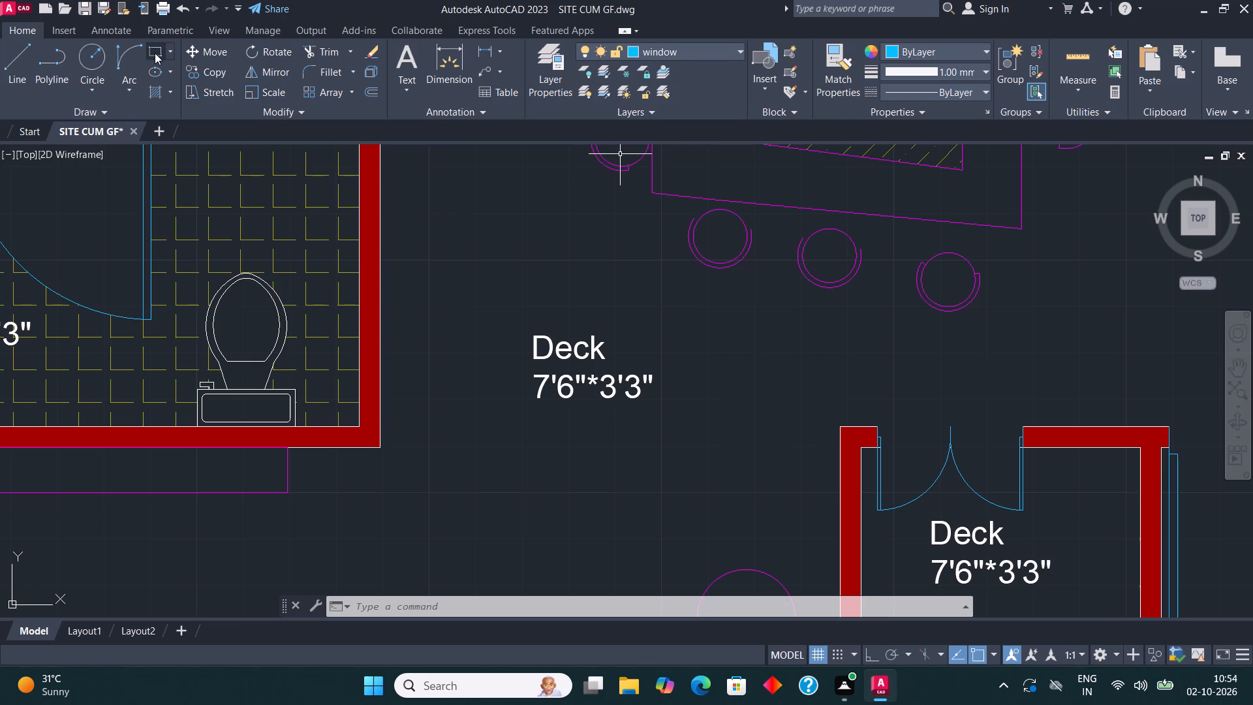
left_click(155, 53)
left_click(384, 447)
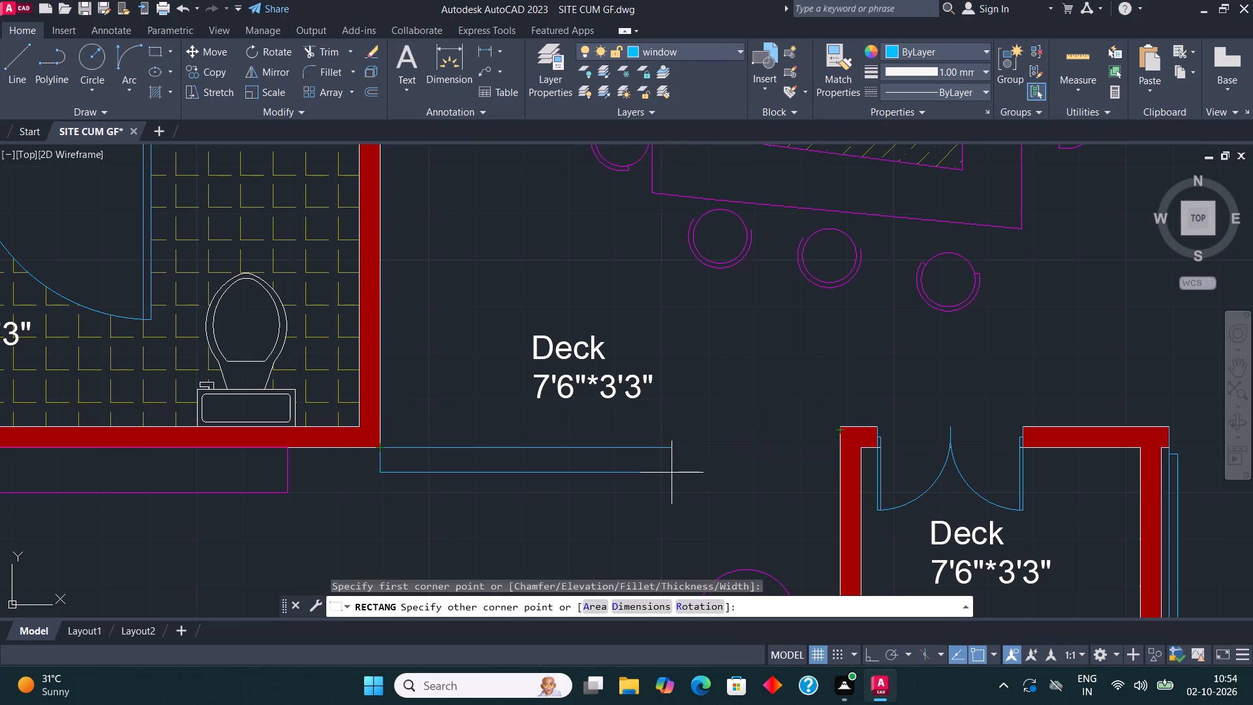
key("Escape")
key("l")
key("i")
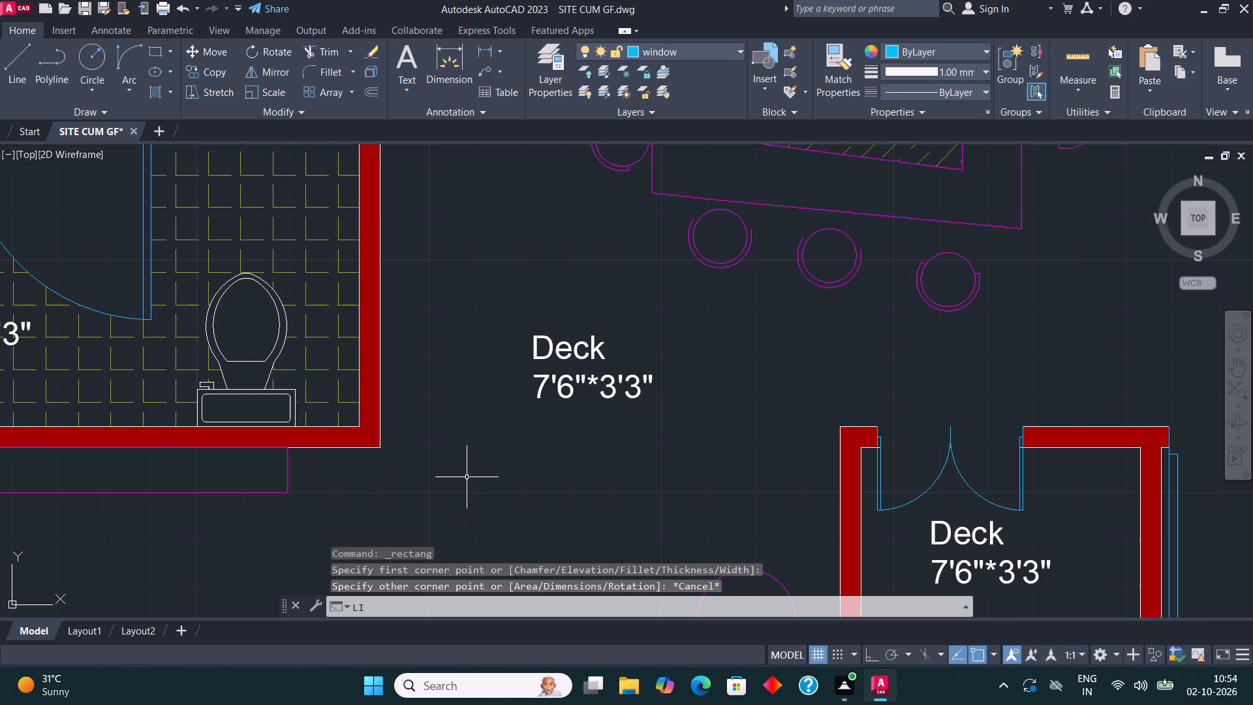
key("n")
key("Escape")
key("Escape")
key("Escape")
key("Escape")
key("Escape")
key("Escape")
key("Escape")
Set ACAD_ISO02W100 (ISO dash) as the current linetype.
type("LI")
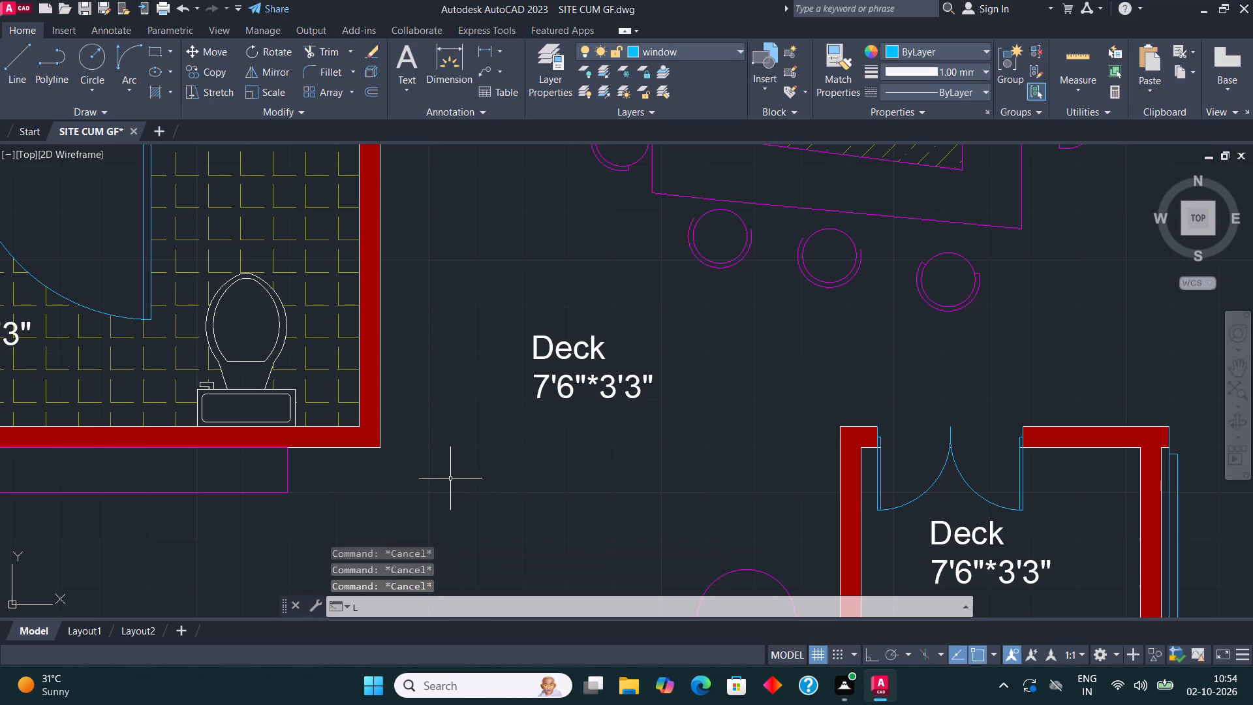
type("NE")
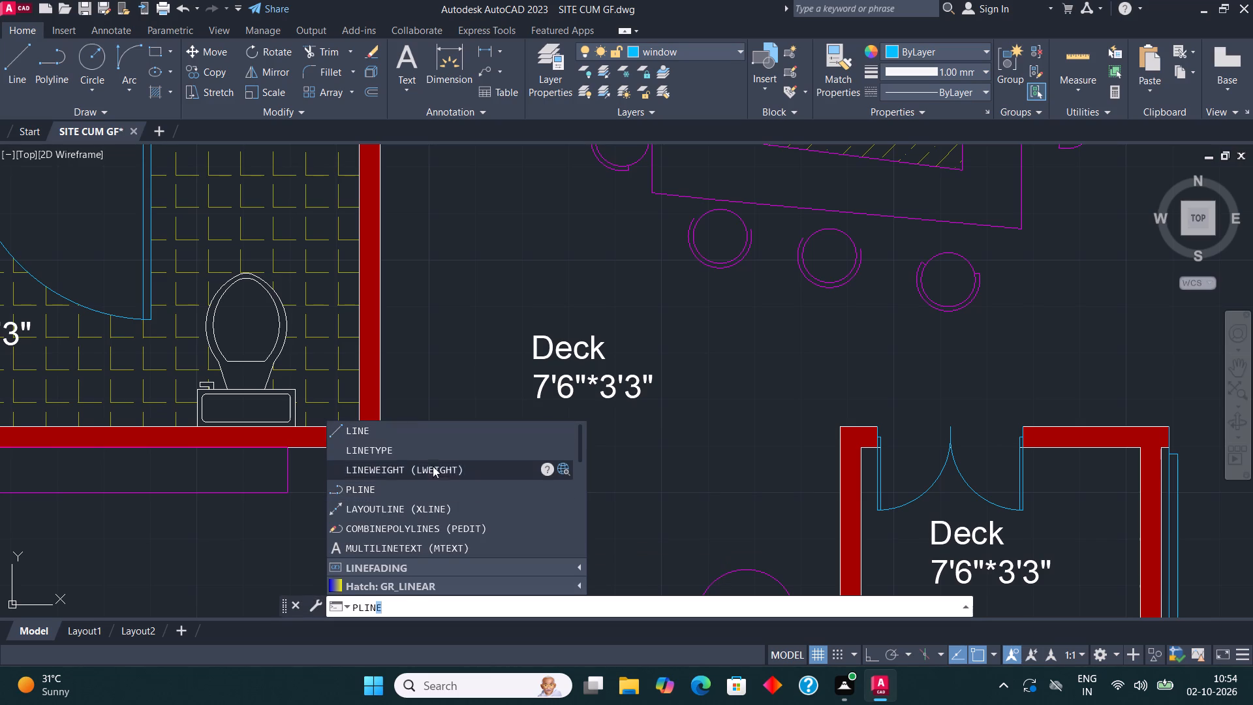
left_click(392, 450)
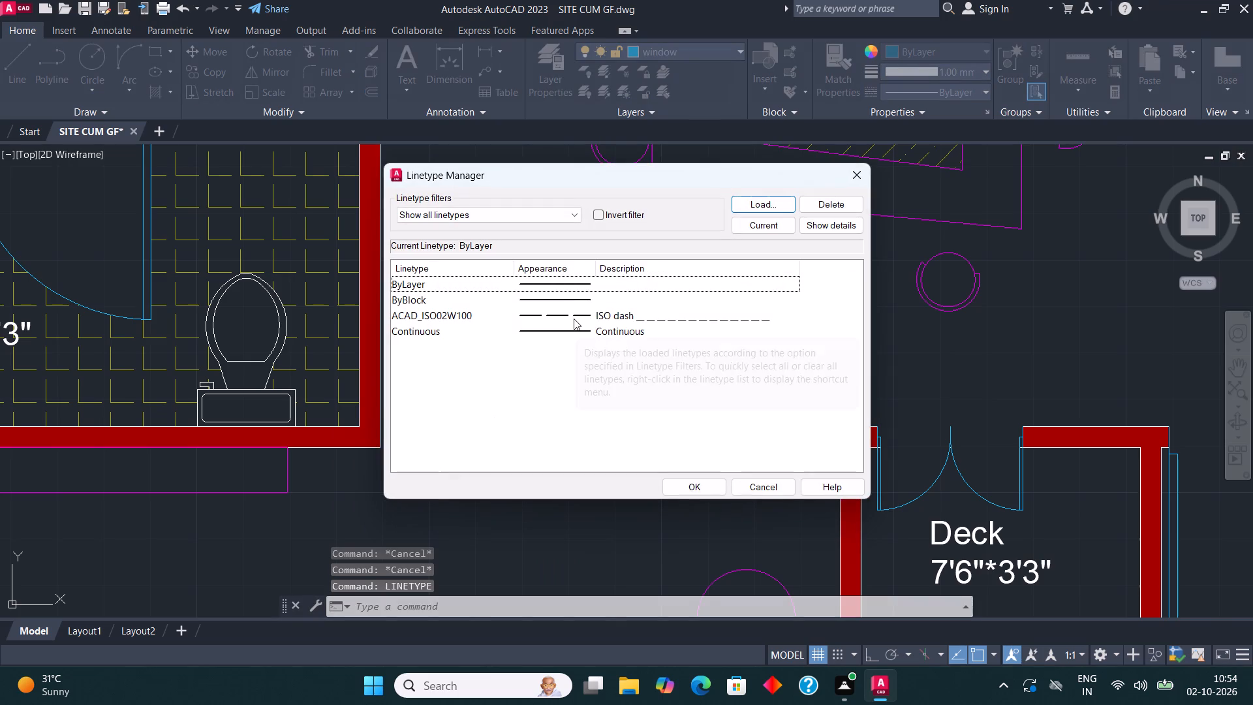
left_click(574, 319)
left_click(767, 225)
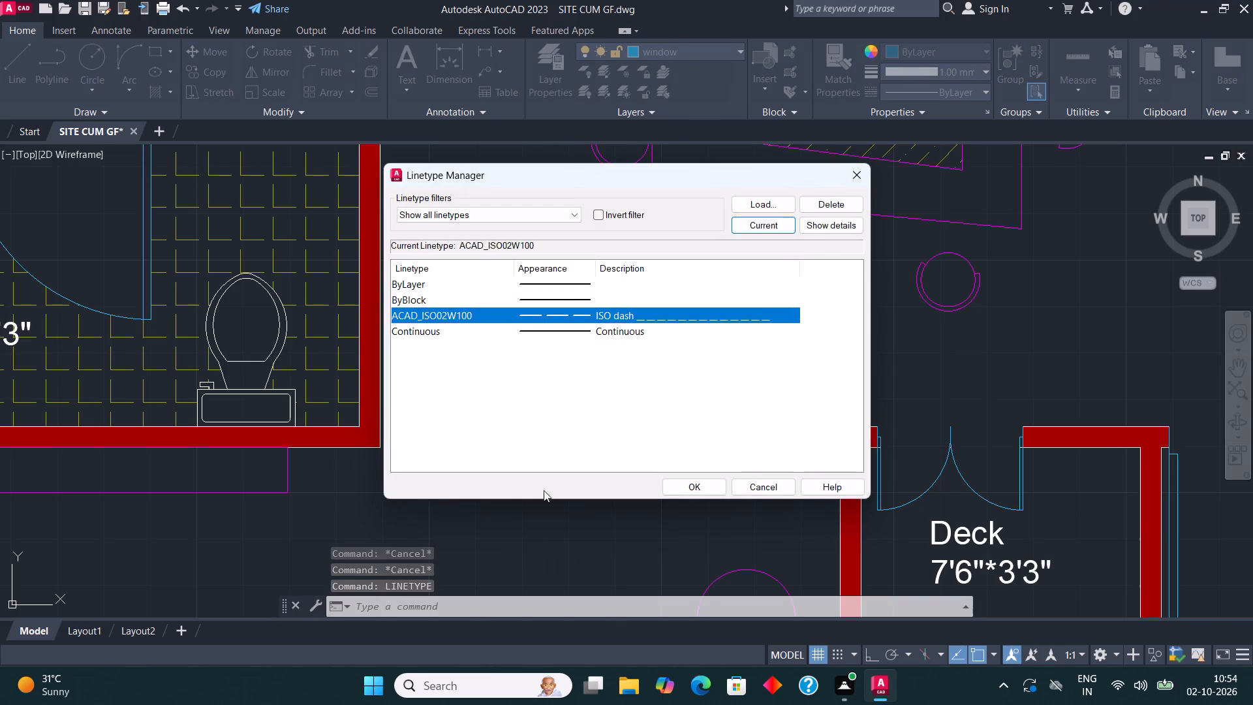
left_click(699, 491)
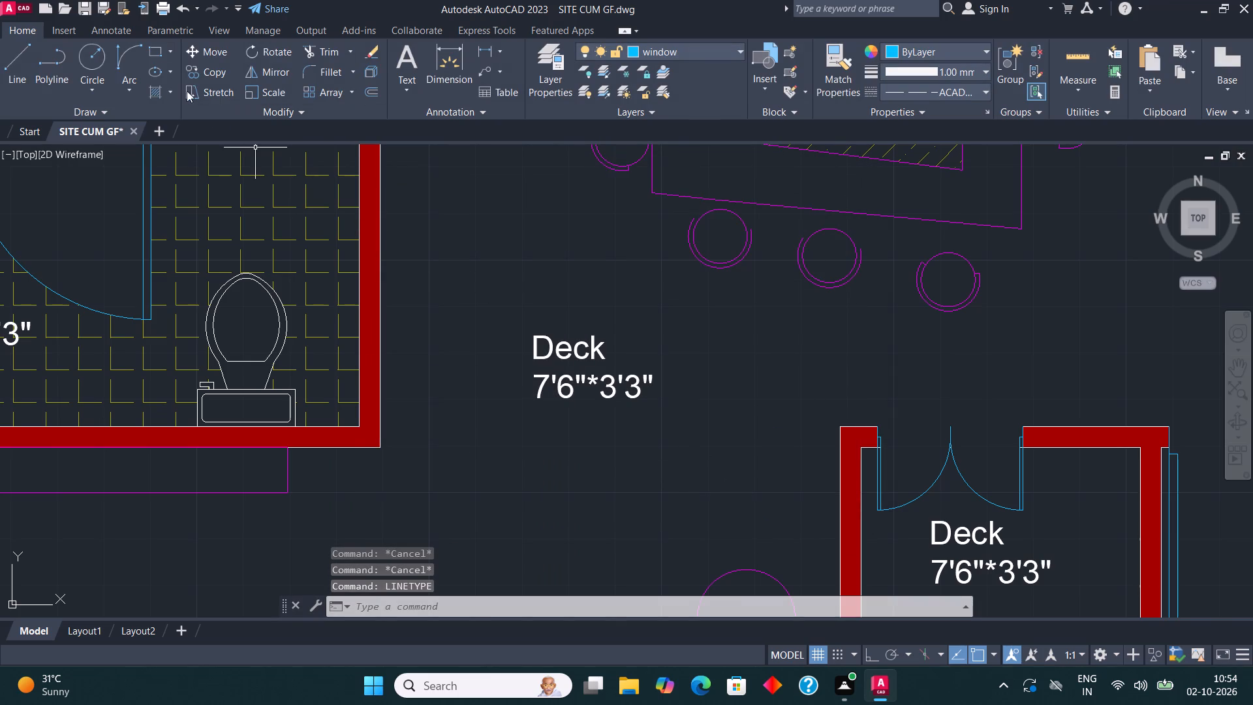
Draw a wall-thickness rectangle across the opening between the western toilet's corner and the small double-door room.
left_click(156, 46)
left_click(382, 449)
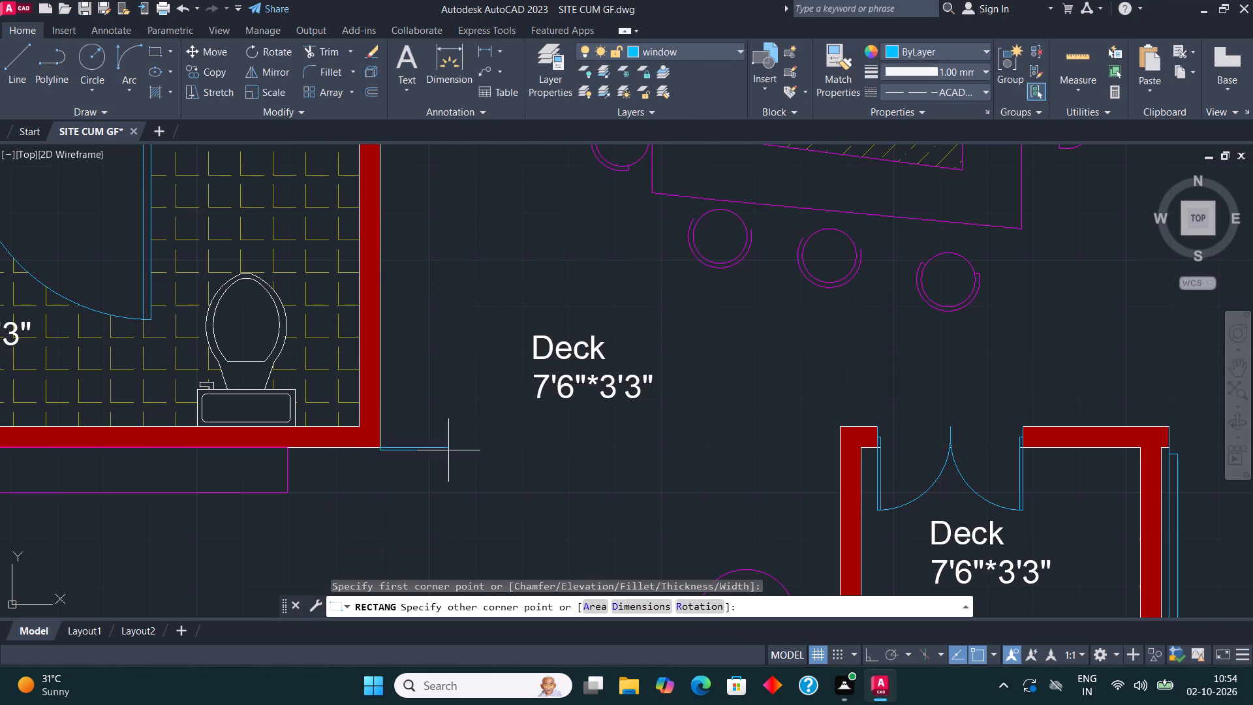
left_click(842, 428)
key("Escape")
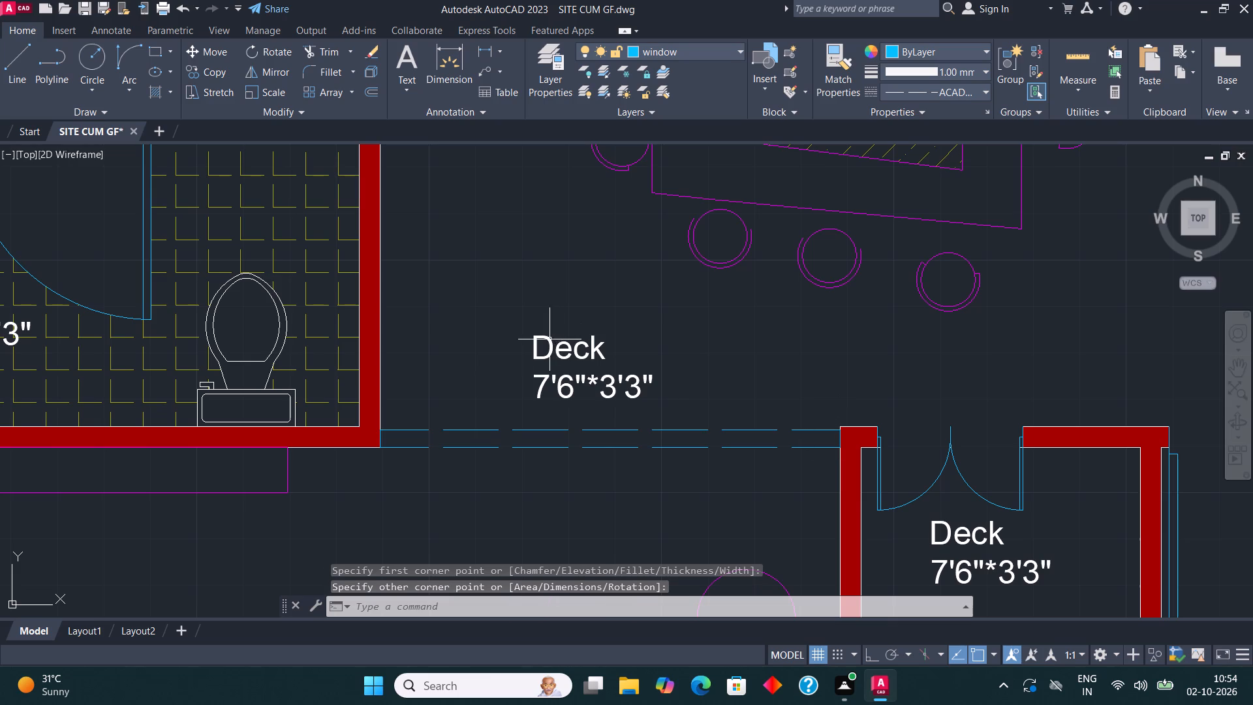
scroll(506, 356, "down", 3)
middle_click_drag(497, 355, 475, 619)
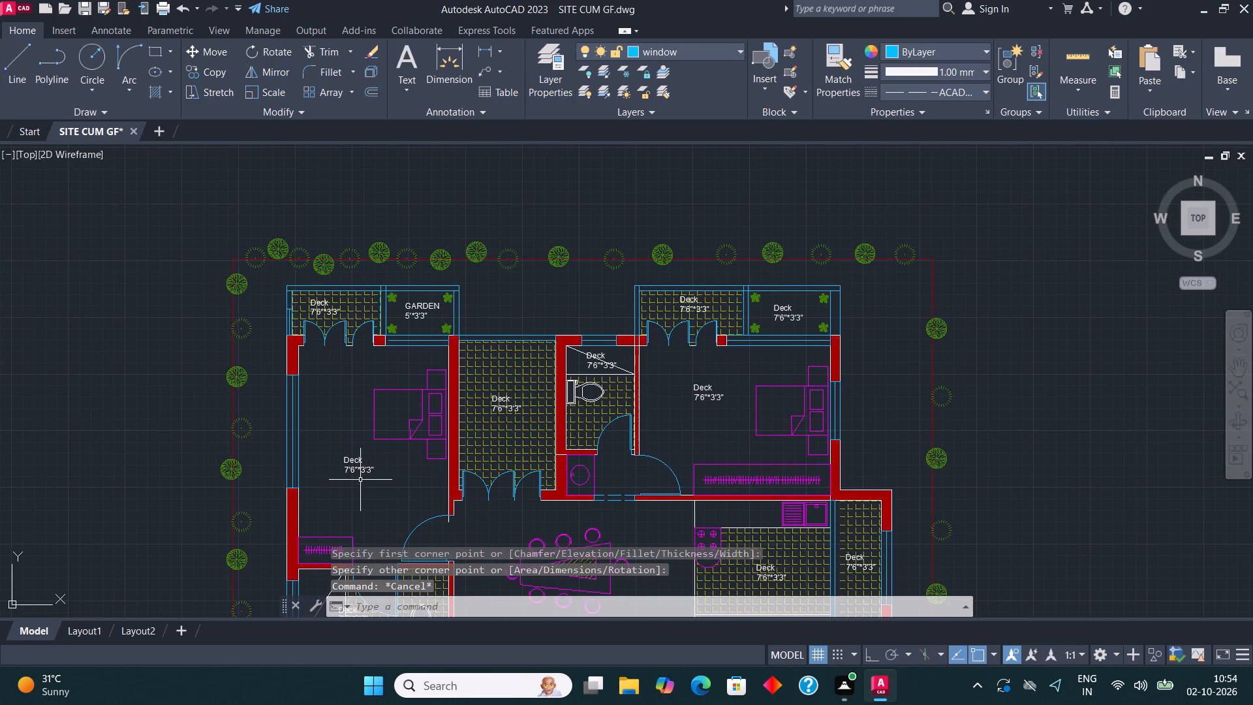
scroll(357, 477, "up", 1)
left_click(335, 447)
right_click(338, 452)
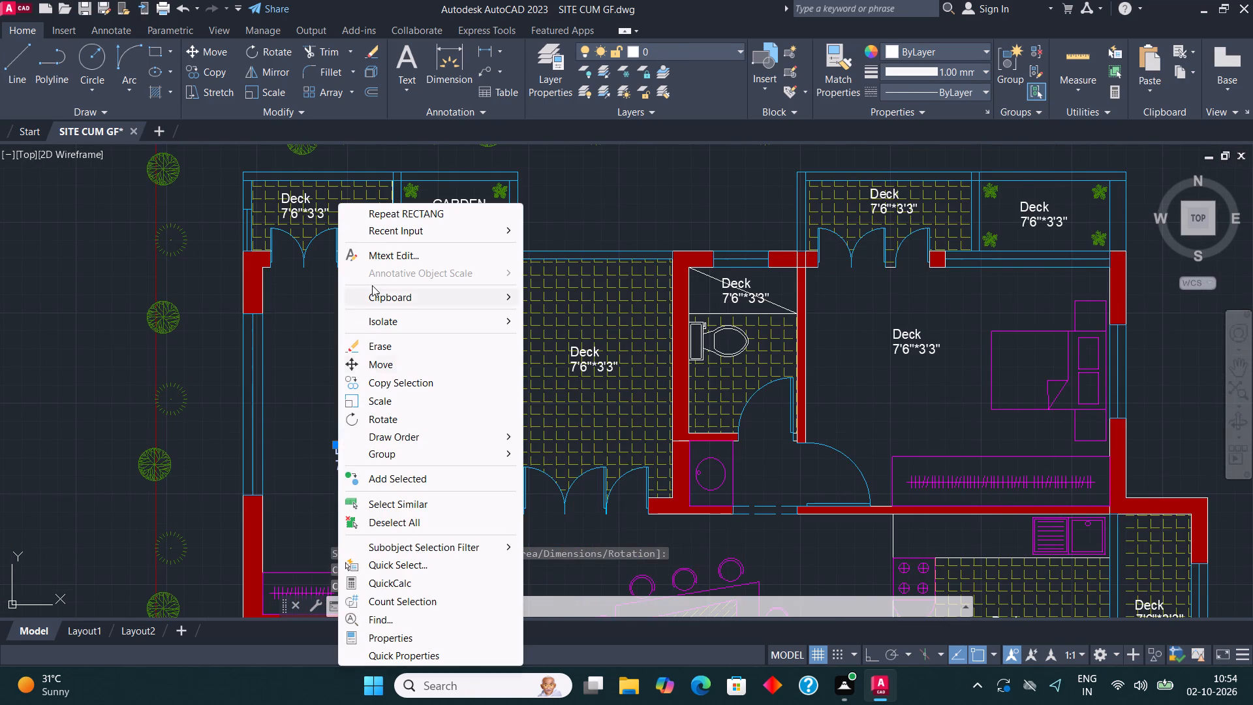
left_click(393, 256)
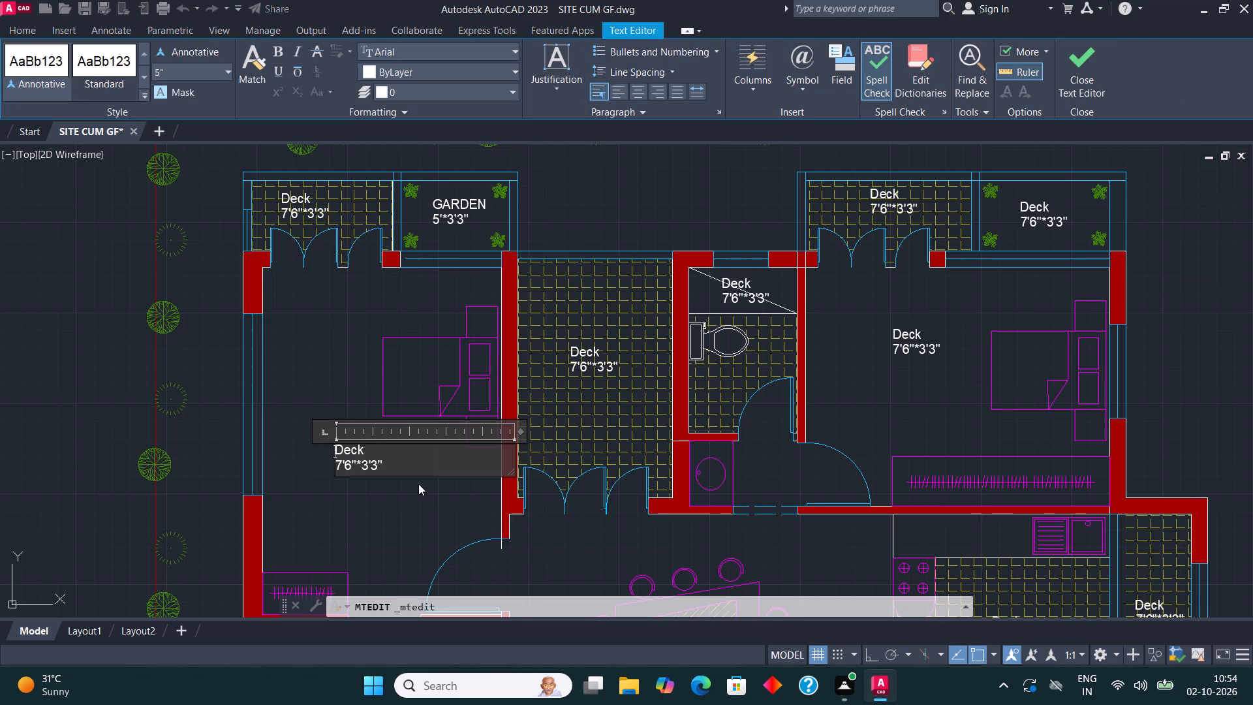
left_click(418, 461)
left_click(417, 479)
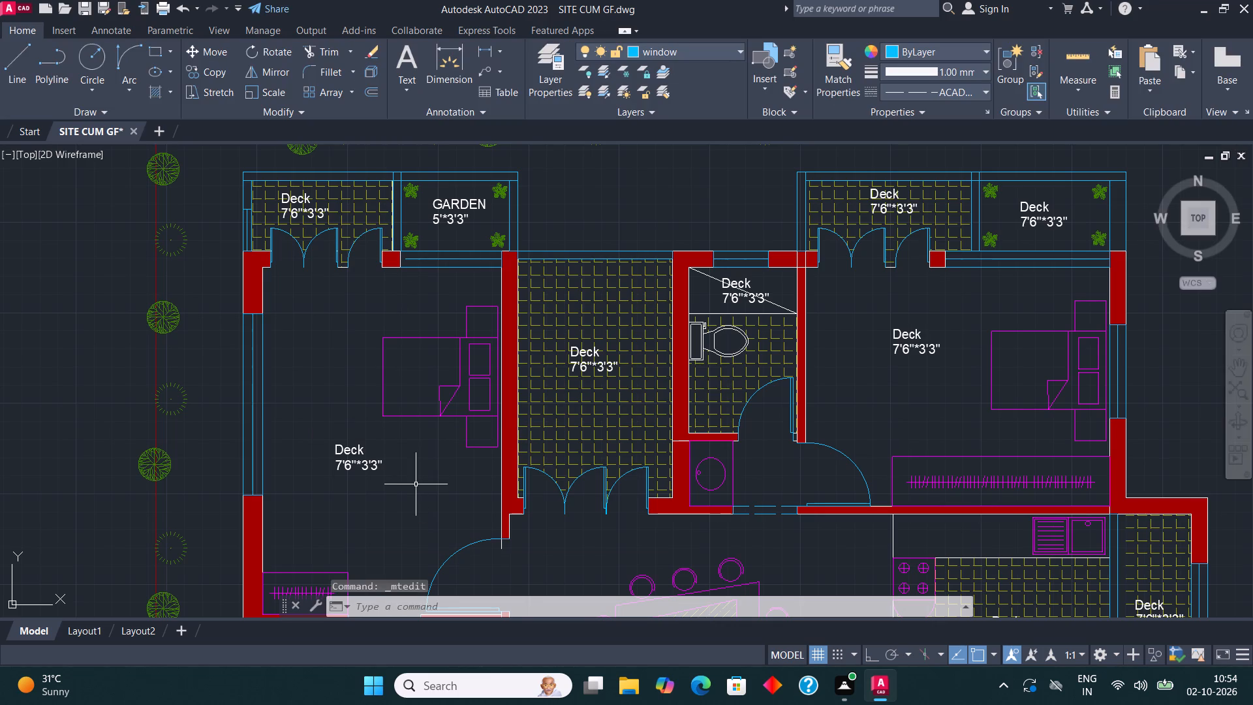
Change the Deck label in the north-west bedroom to read BEDROOM with 11'*16' on the second line.
left_click(352, 452)
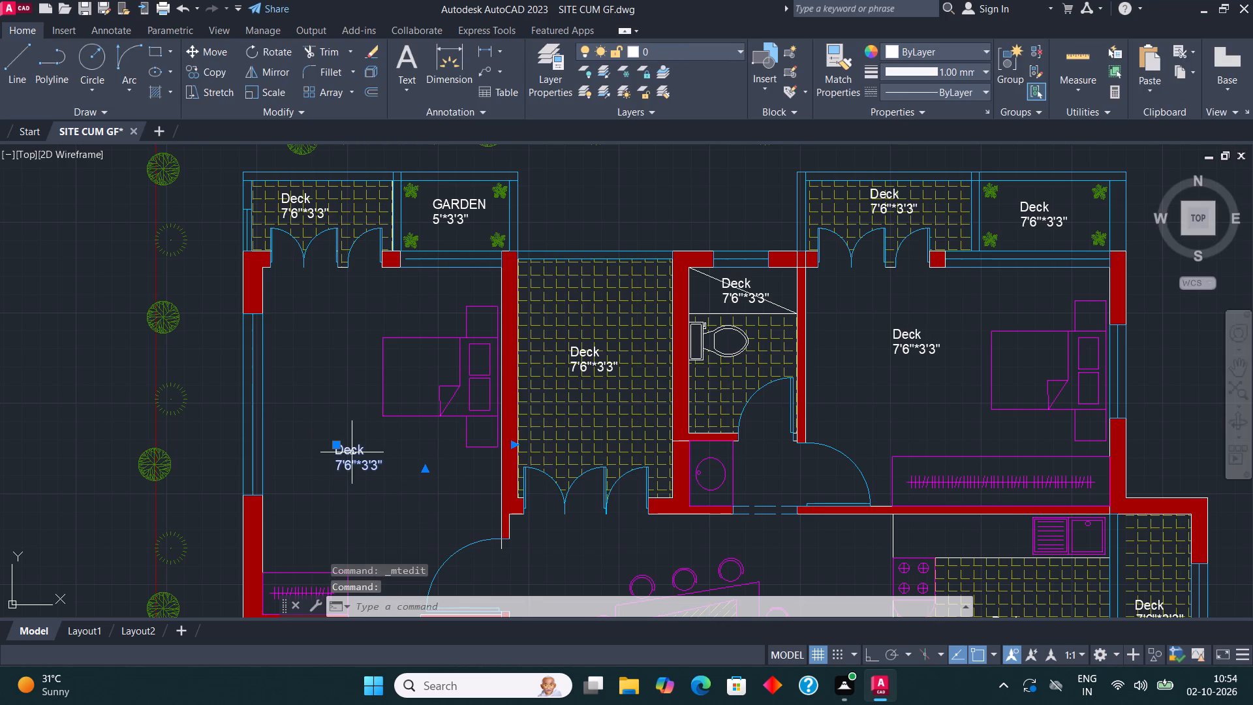
right_click(352, 452)
left_click(458, 259)
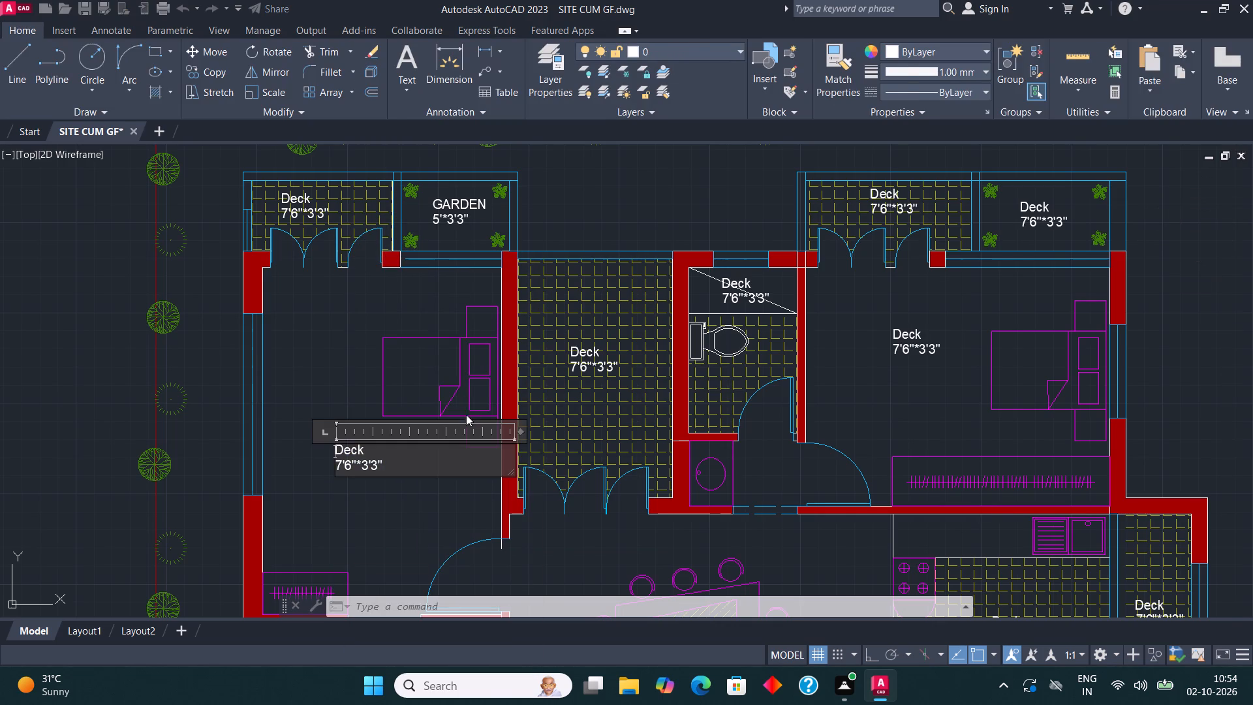
left_click(401, 463)
key("BackSpace")
key("BackSpace")
key("BackSpace")
key("BackSpace")
key("BackSpace")
key("BackSpace")
key("BackSpace")
key("BackSpace")
key("BackSpace")
key("BackSpace")
key("BackSpace")
key("BackSpace")
key("BackSpace")
key("BackSpace")
key("BackSpace")
key("BackSpace")
key("BackSpace")
key("BackSpace")
key("BackSpace")
key("BackSpace")
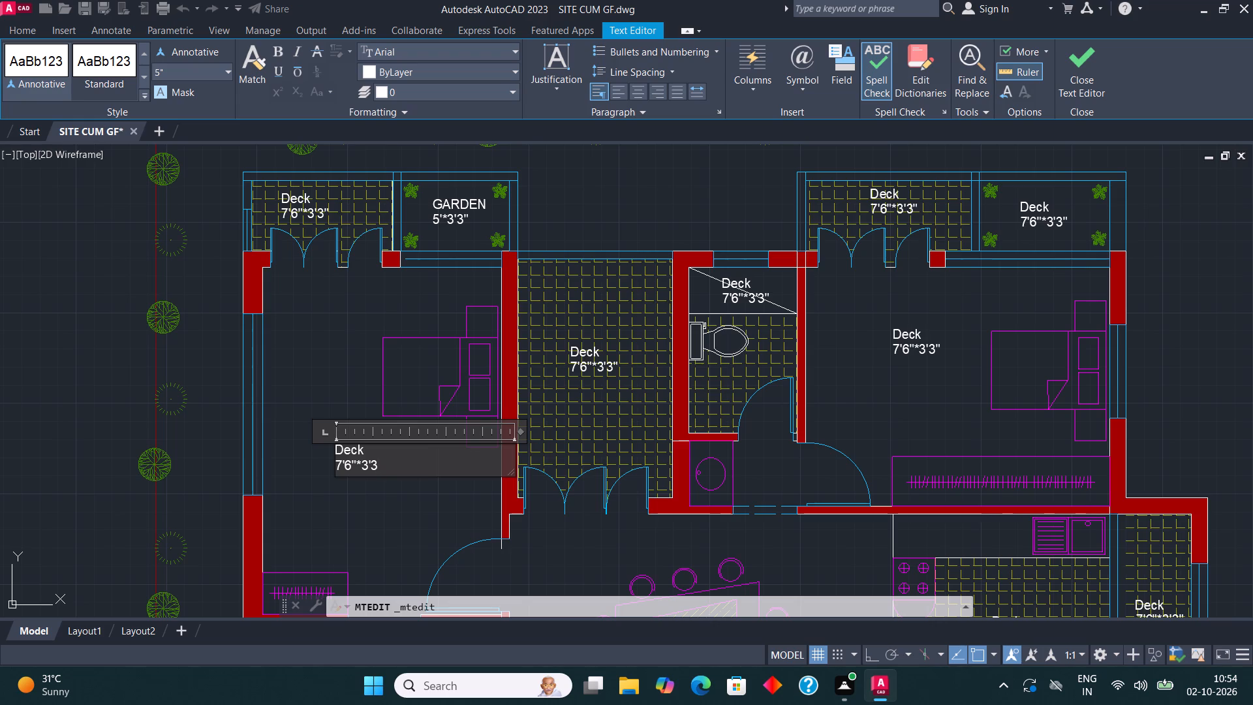
type("BED")
key("r")
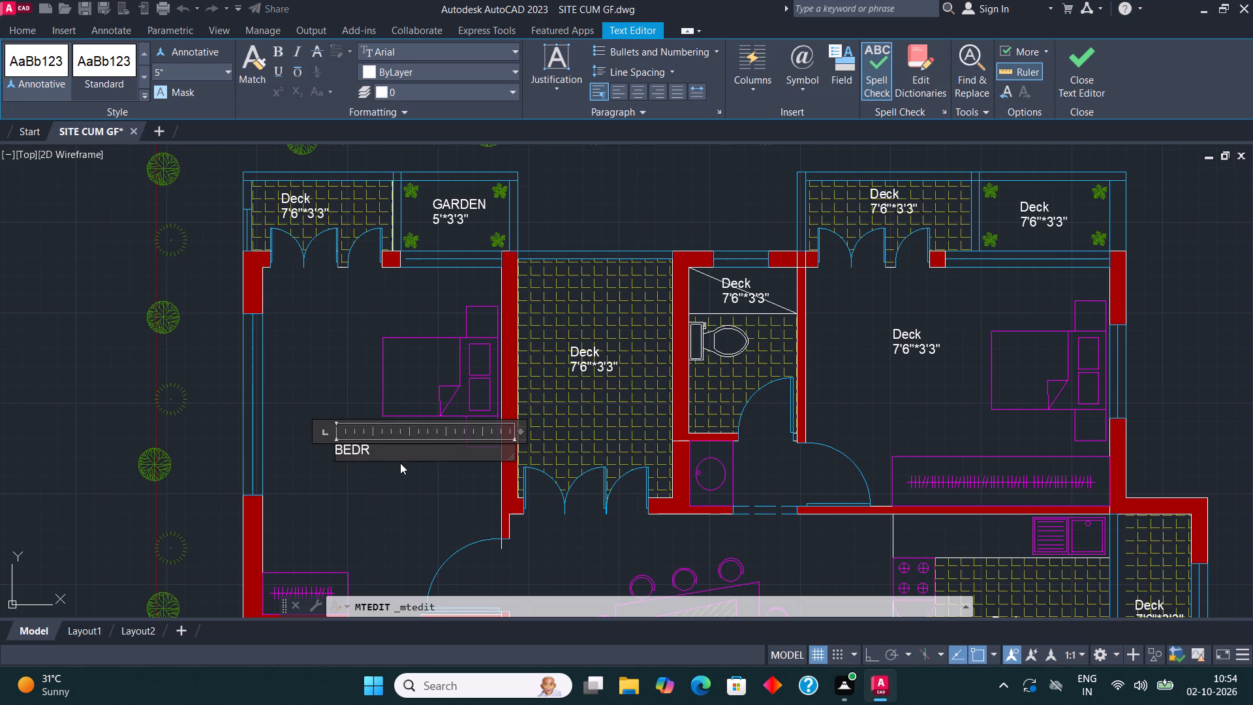
type("OOM")
key("Return")
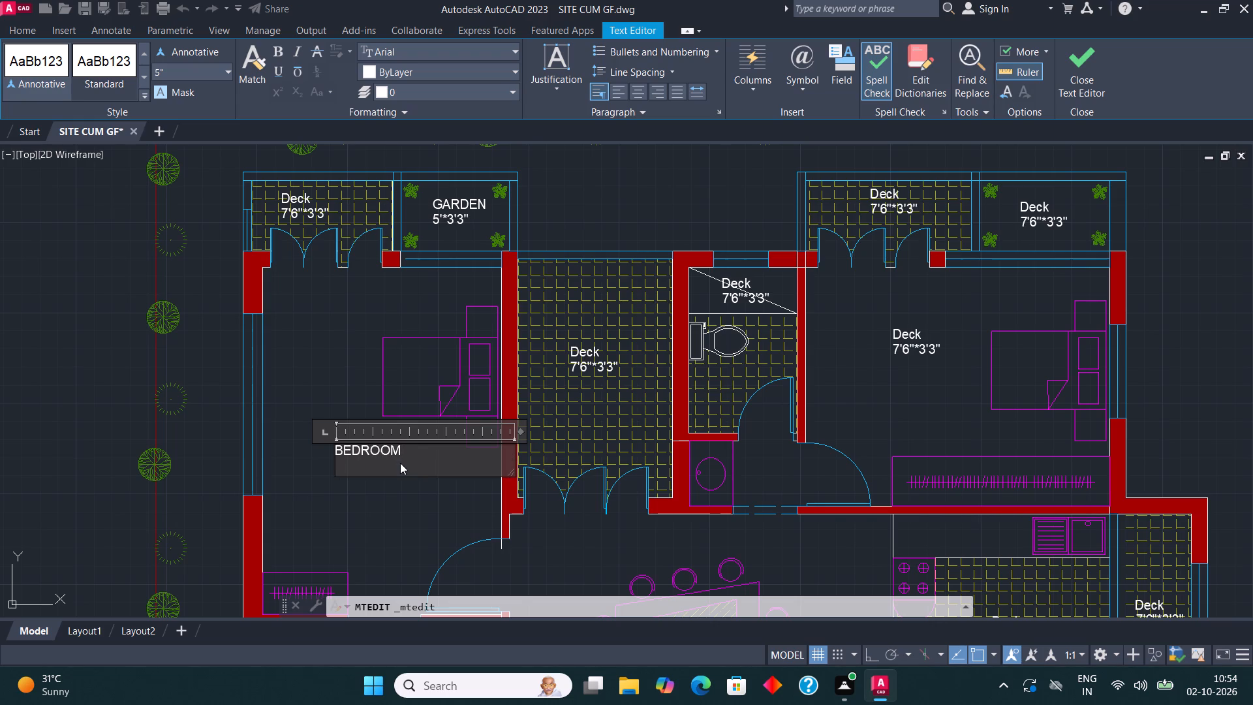
type("11'")
type("*16'")
left_click(1081, 66)
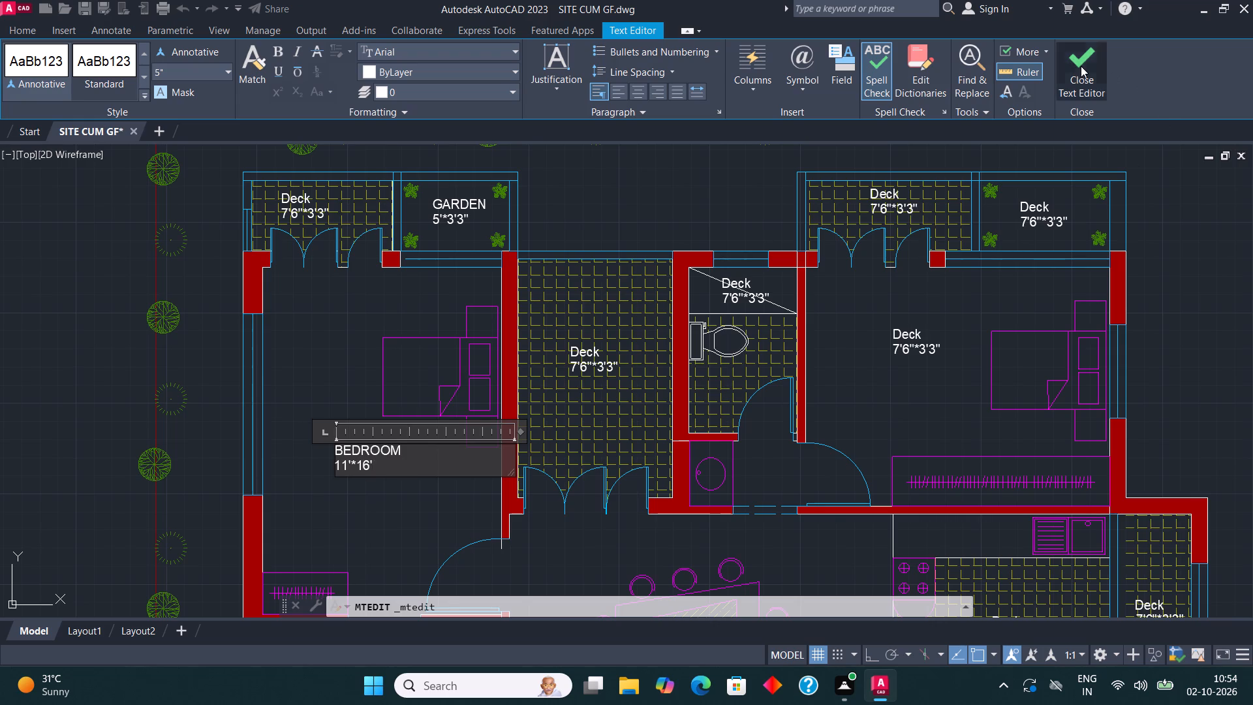
Set the dimensions line of the Deck label in the tiled area between the north-west bedroom and the toilet to 7'1.5"*11'4.5".
scroll(401, 447, "down", 1)
scroll(521, 392, "up", 2)
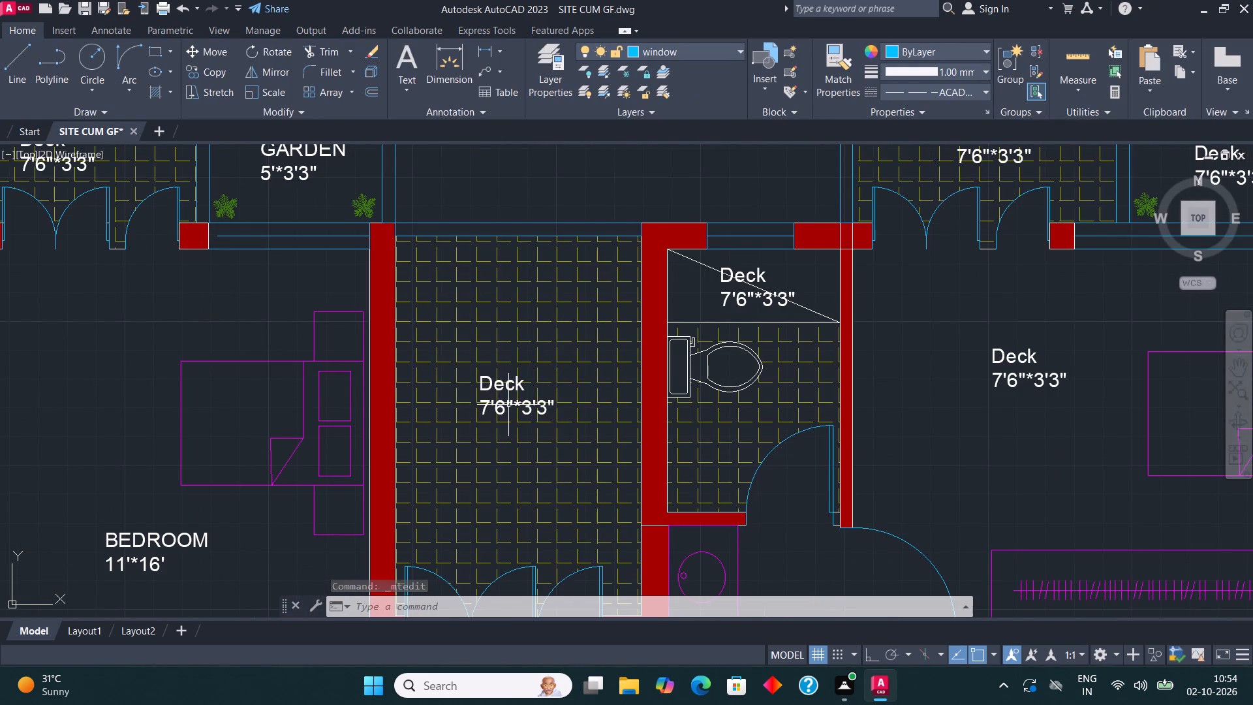
left_click(504, 386)
right_click(504, 385)
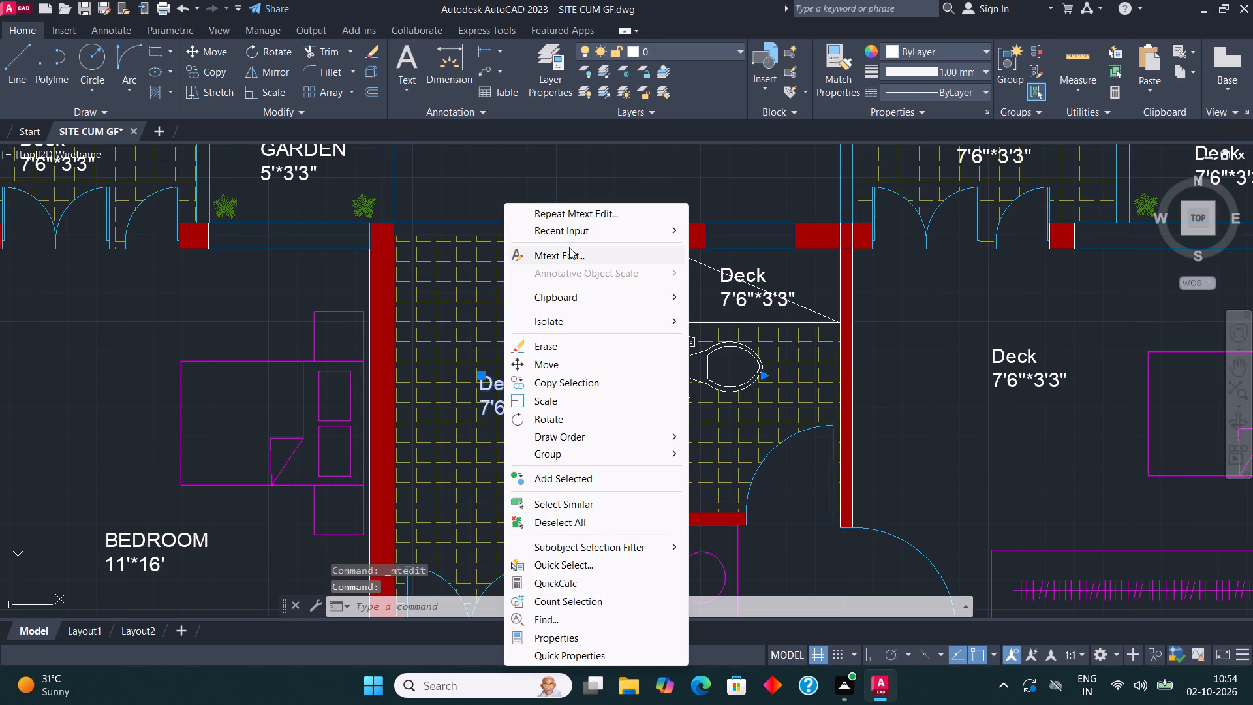
left_click(570, 257)
left_click(557, 418)
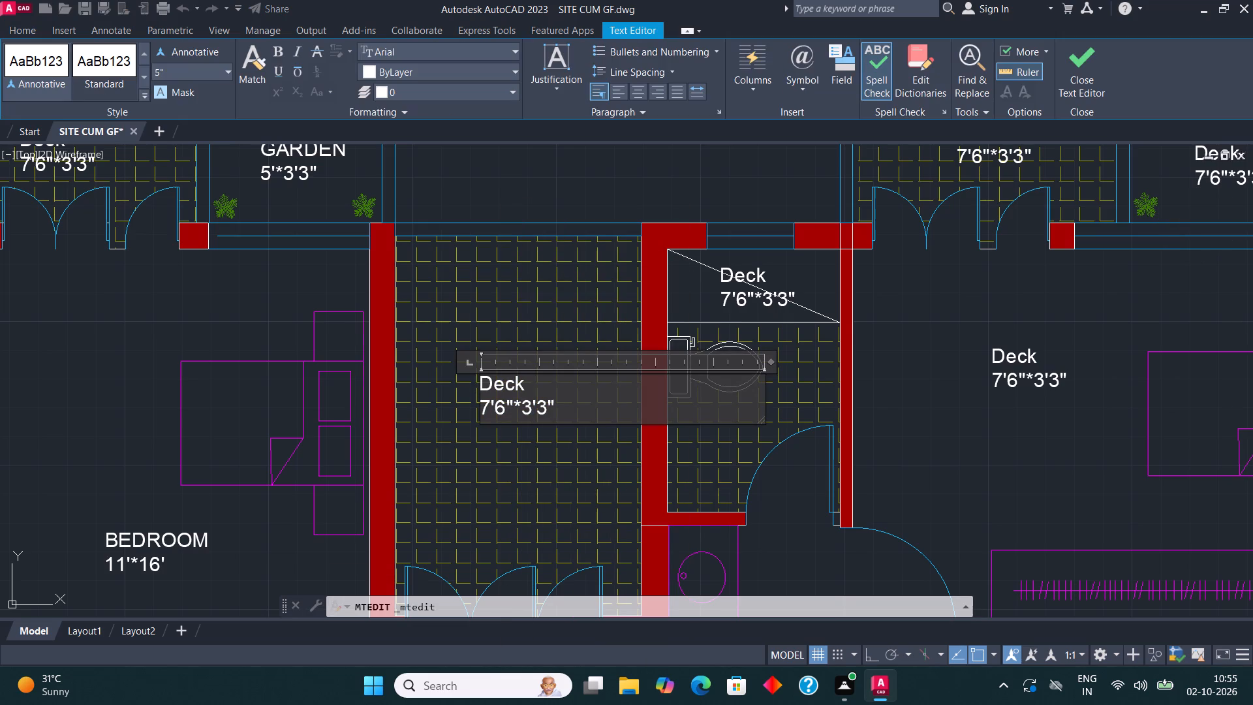
key("BackSpace")
key("BackSpace")
key("BackSpace")
key("BackSpace")
key("BackSpace")
key("BackSpace")
key("BackSpace")
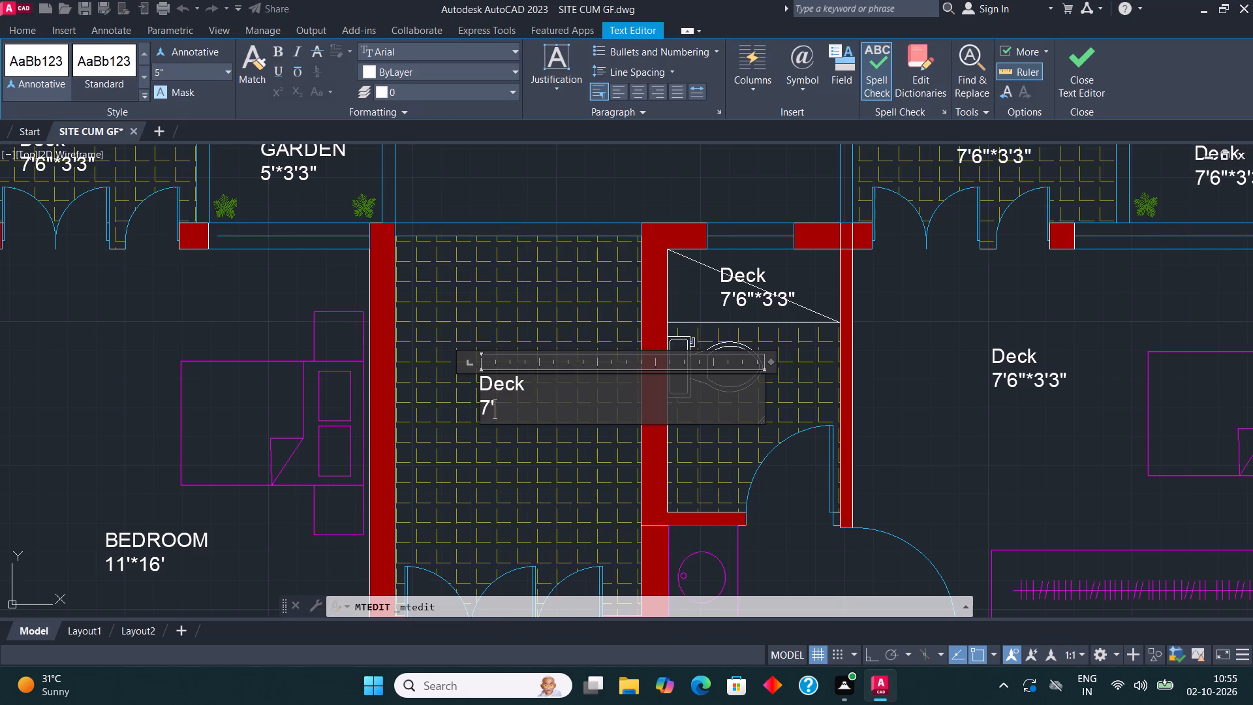
type("1.2")
key("BackSpace")
type("5\"*")
type("11'")
key("4")
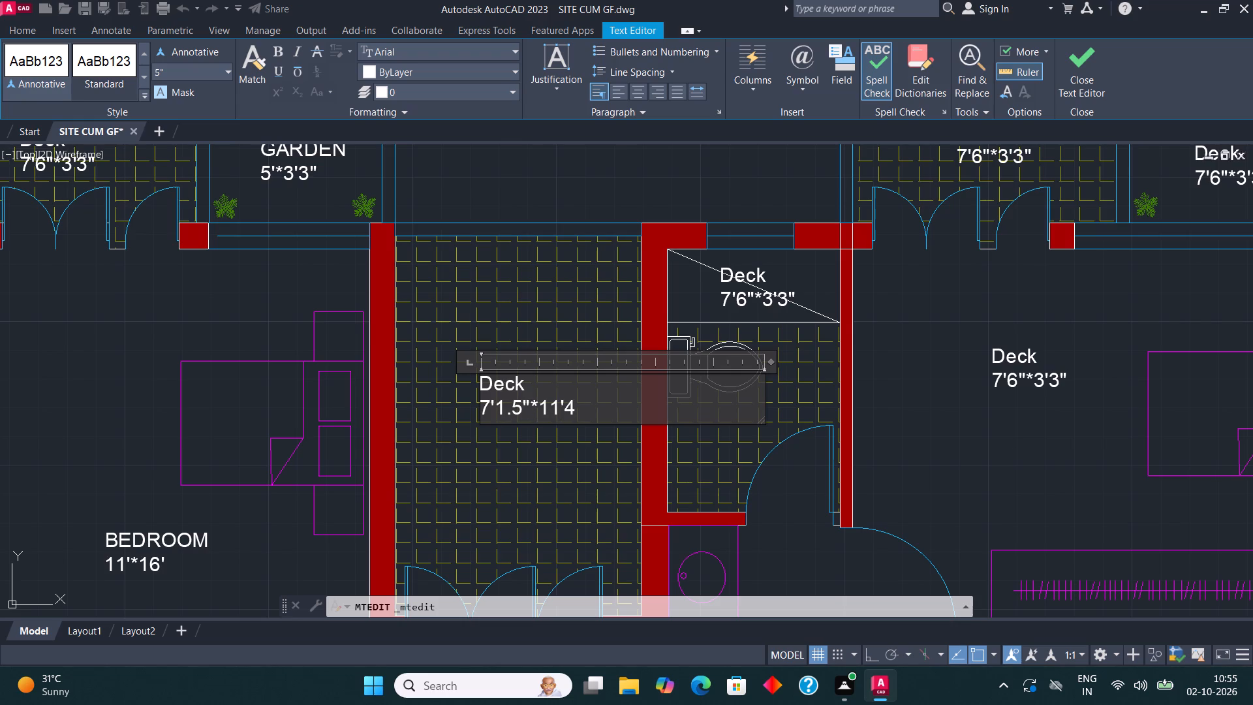
type(".5\"")
left_click(1095, 69)
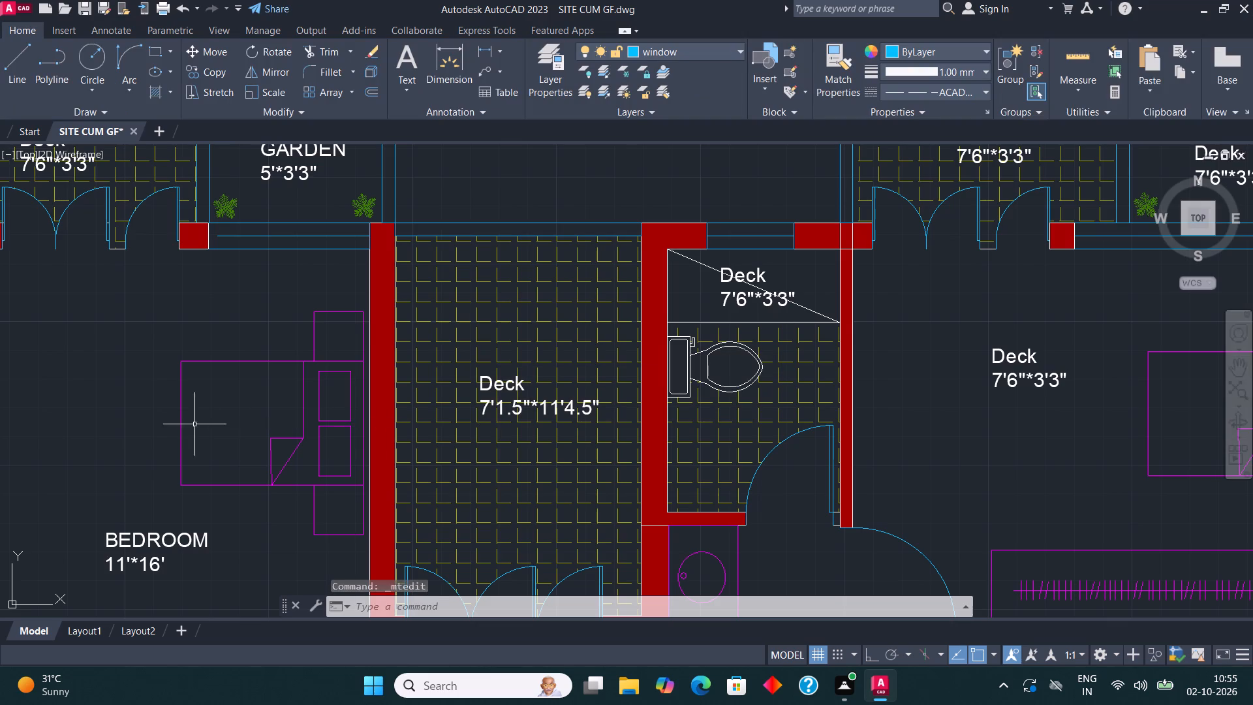
Change the Deck label in the northern toilet's shower area to read TOILET with 5'*7'7.5" on the second line.
scroll(220, 433, "down", 1)
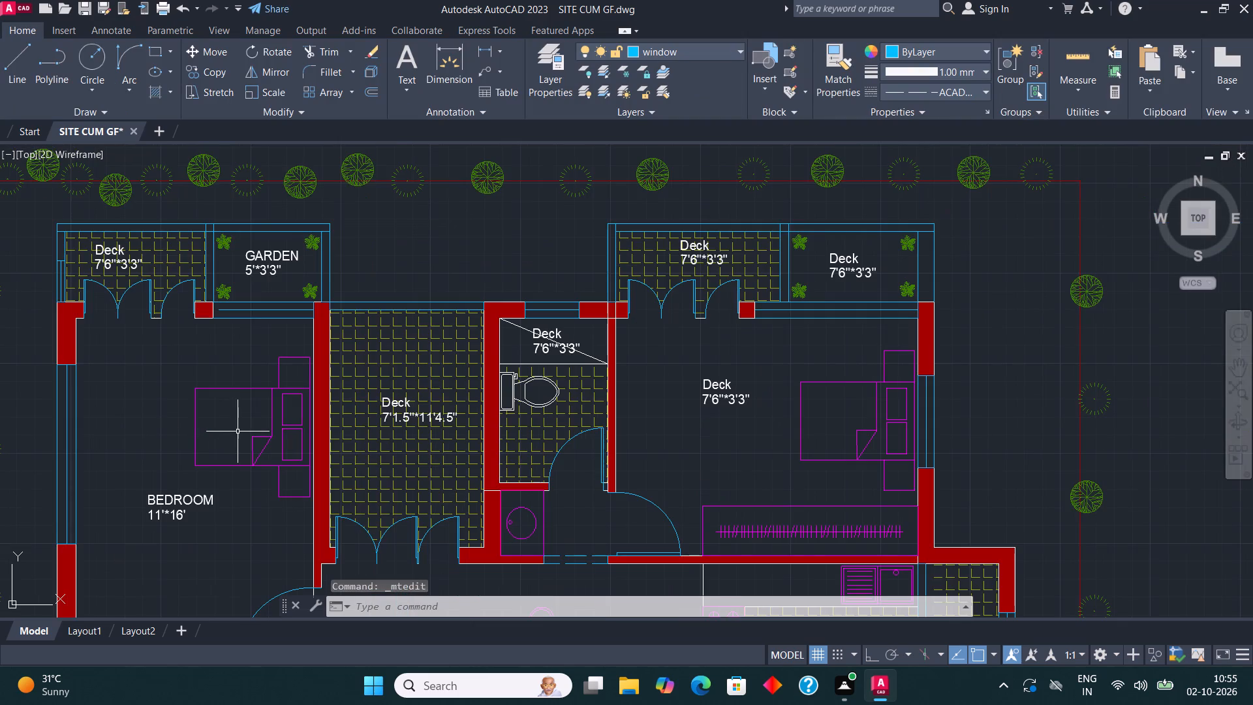
scroll(544, 356, "up", 2)
left_click(544, 346)
right_click(544, 346)
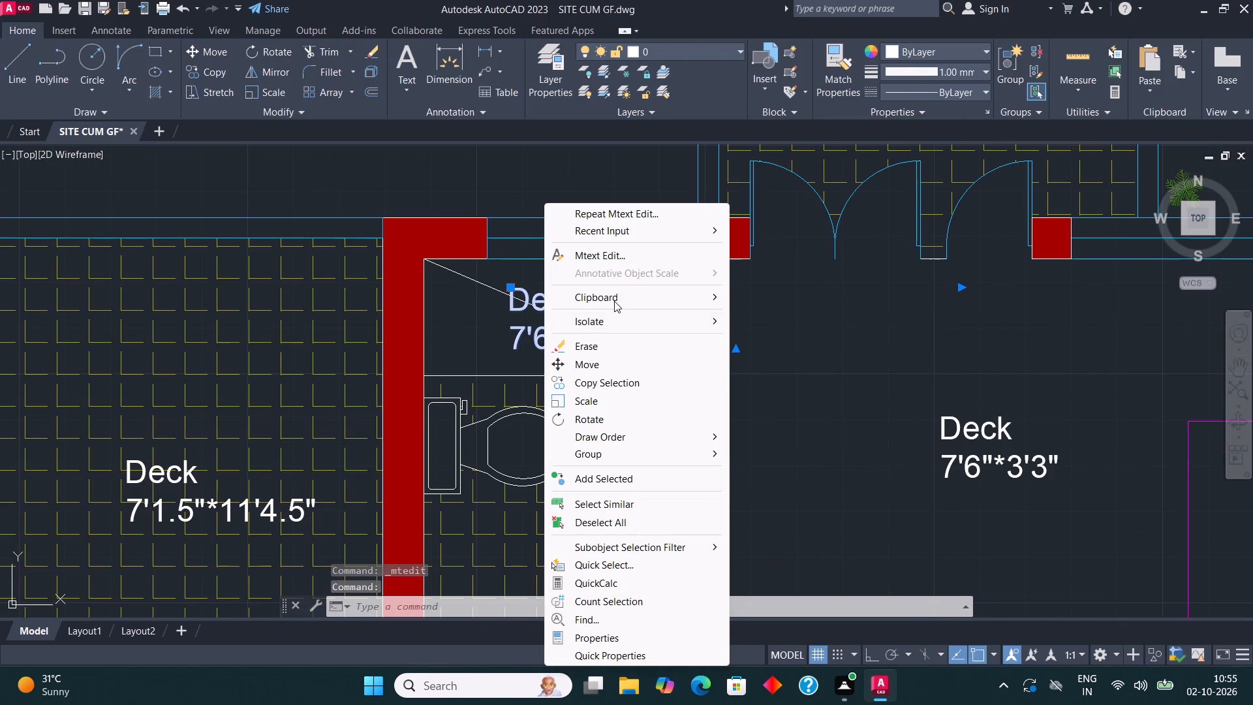
left_click(630, 260)
left_click(648, 356)
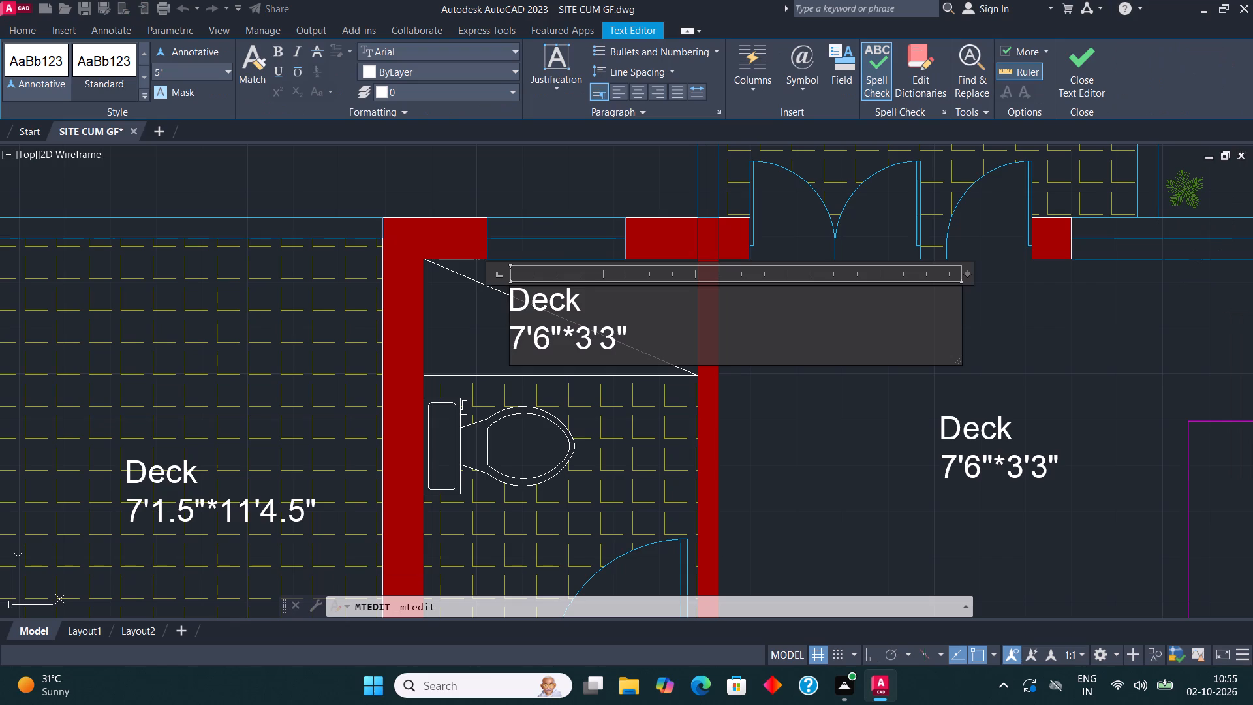
key("BackSpace")
key("BackSpace")
key("BackSpace")
key("BackSpace")
key("BackSpace")
key("BackSpace")
key("BackSpace")
key("BackSpace")
key("BackSpace")
key("BackSpace")
key("BackSpace")
key("BackSpace")
key("BackSpace")
key("BackSpace")
key("BackSpace")
key("BackSpace")
key("BackSpace")
key("BackSpace")
key("BackSpace")
key("BackSpace")
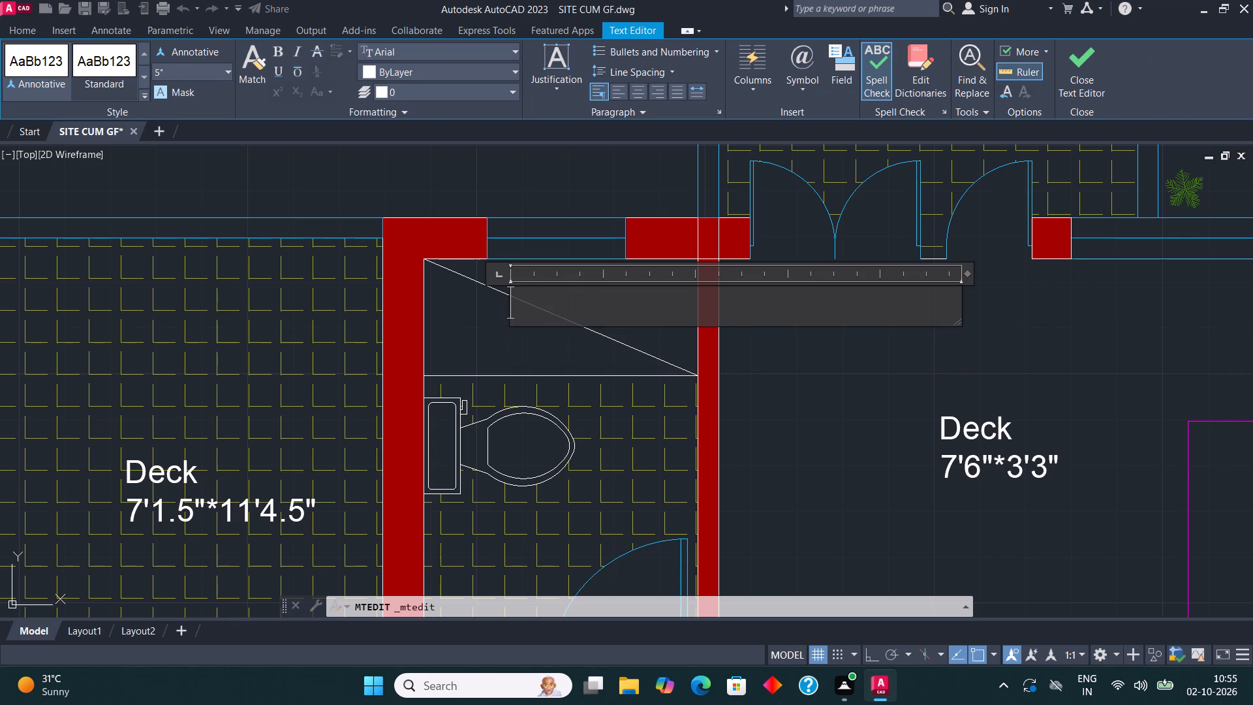
type("TOILET")
key("Return")
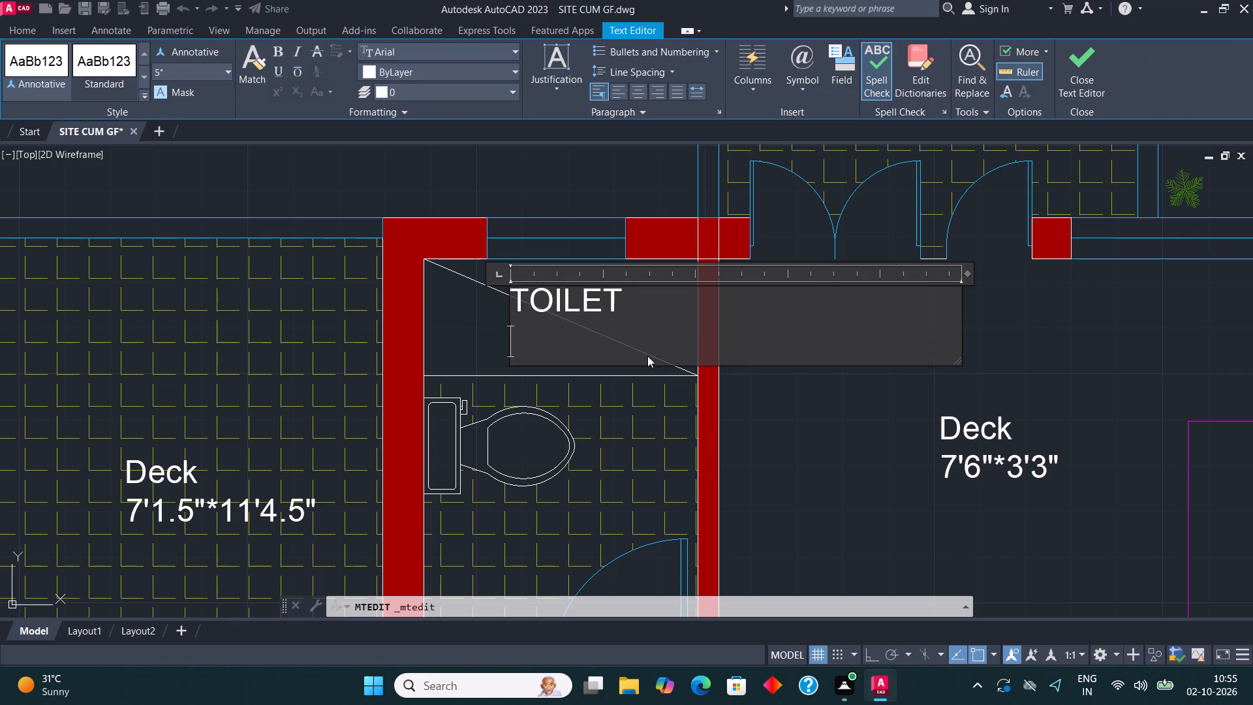
type("5'")
key("asterisk")
type("7.")
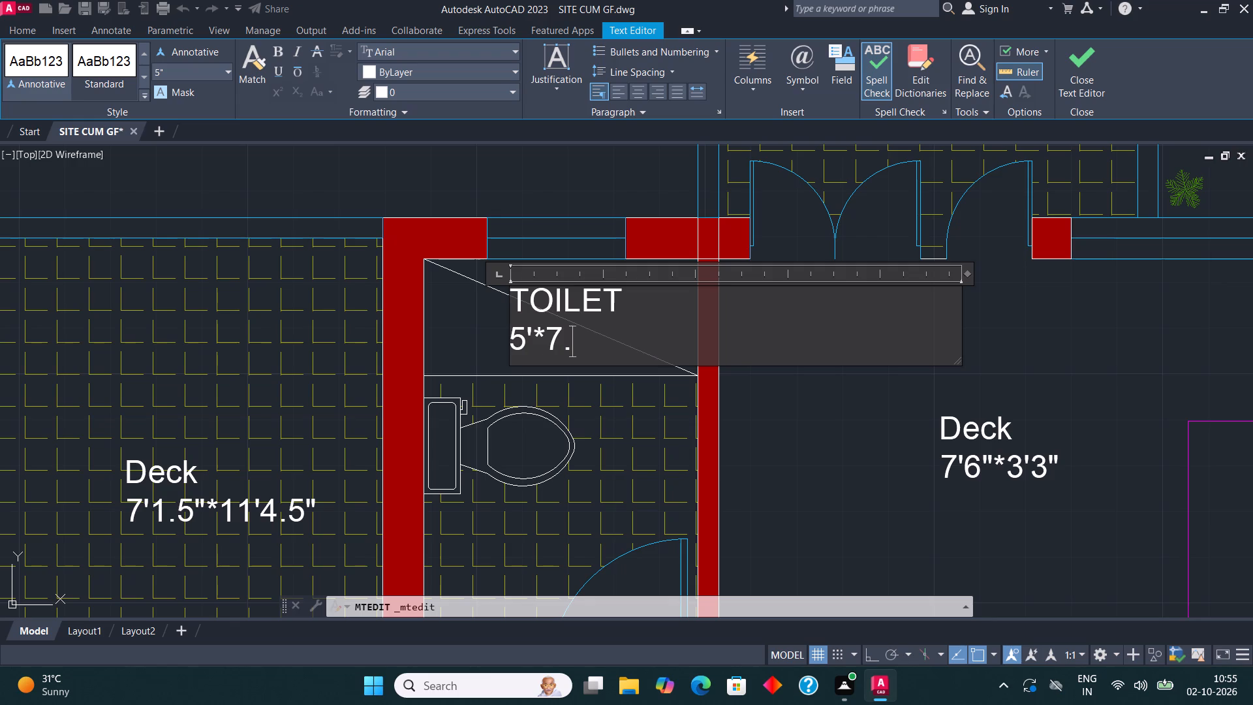
key("BackSpace")
key("apostrophe")
type("7.5\"")
left_click(1092, 78)
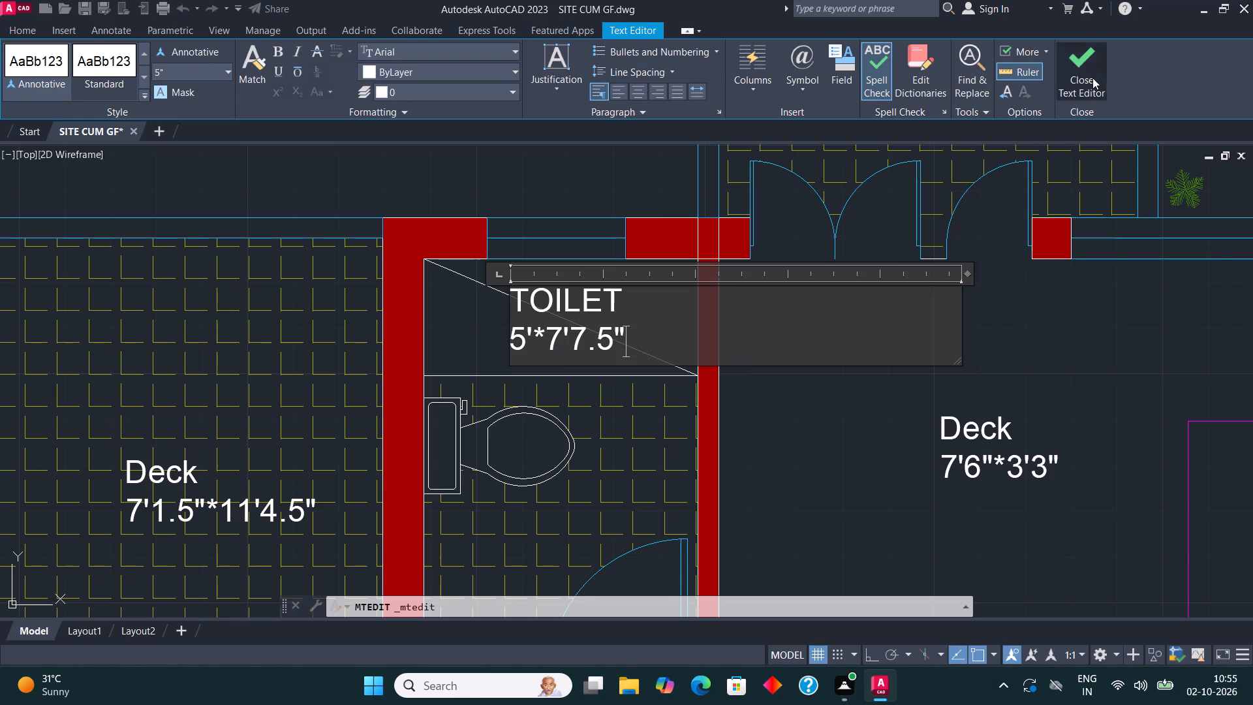
Set the dimensions line of the Deck label on the tiled deck north of the north-east bedroom to 9'1.5"*3'3".
scroll(431, 332, "down", 2)
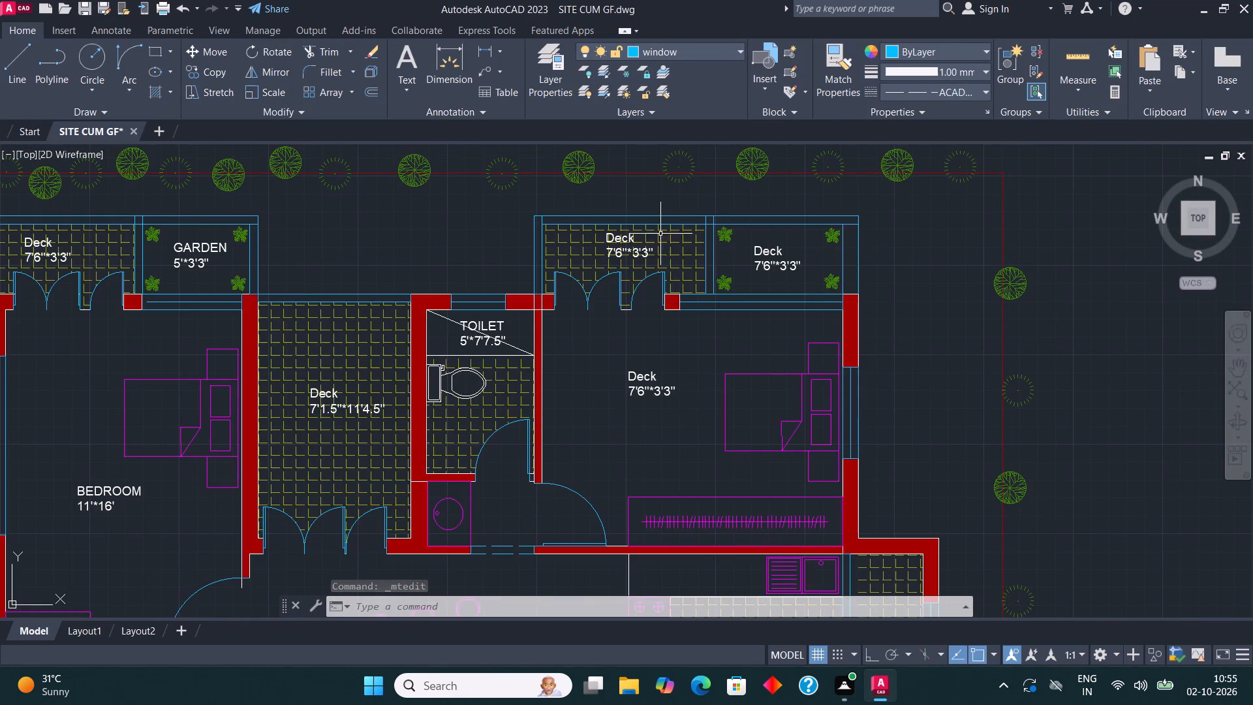
scroll(647, 213, "up", 3)
left_click(576, 303)
right_click(573, 298)
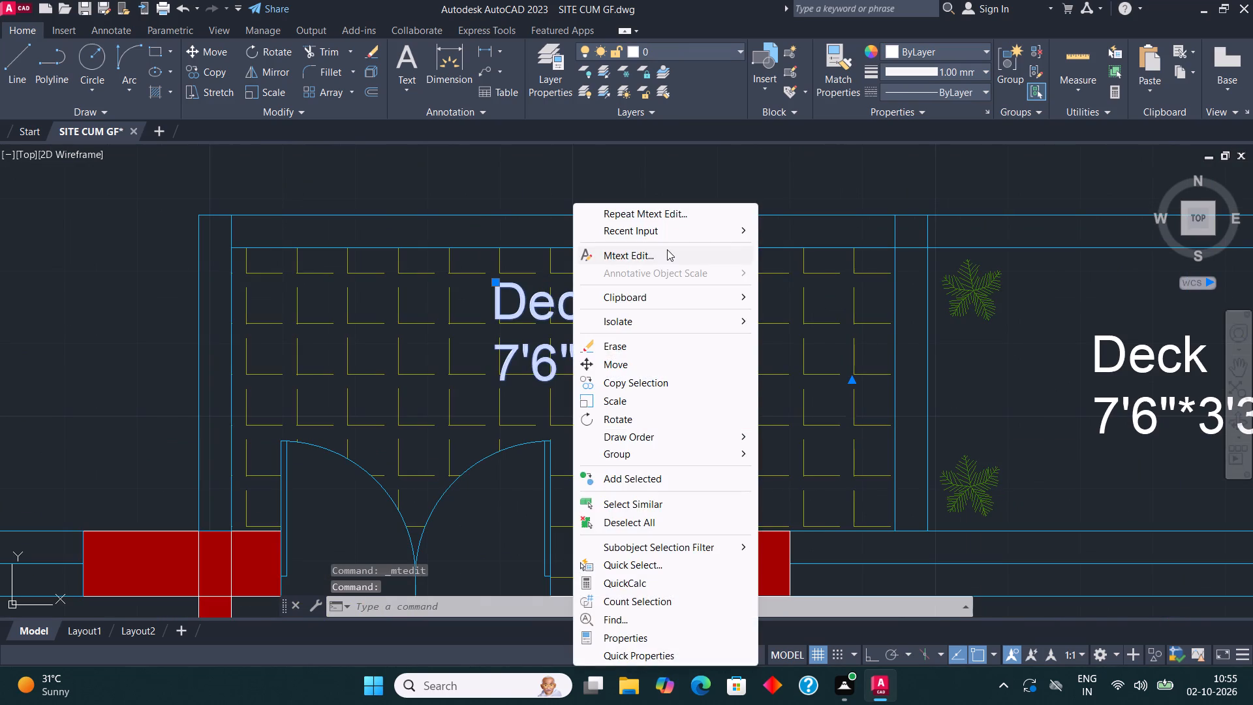
left_click(667, 249)
left_click(685, 363)
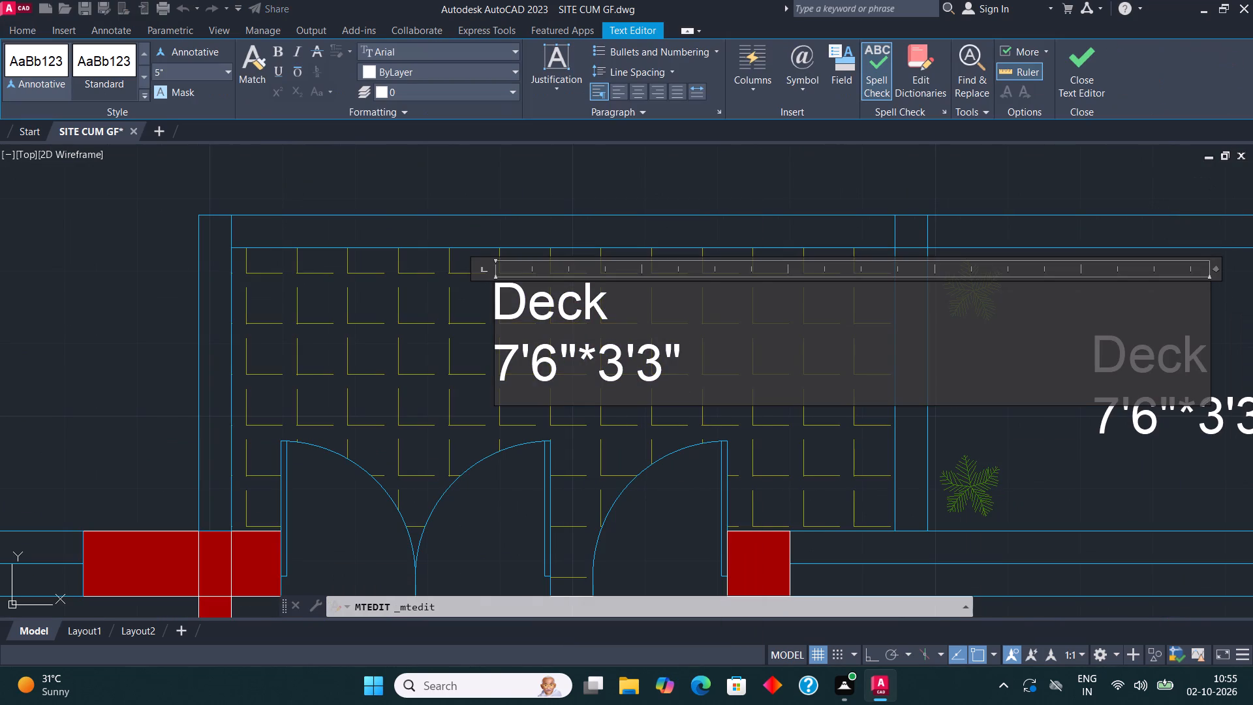
key("BackSpace")
key("BackSpace")
key("BackSpace")
key("BackSpace")
key("BackSpace")
key("BackSpace")
key("BackSpace")
key("BackSpace")
key("BackSpace")
key("BackSpace")
key("BackSpace")
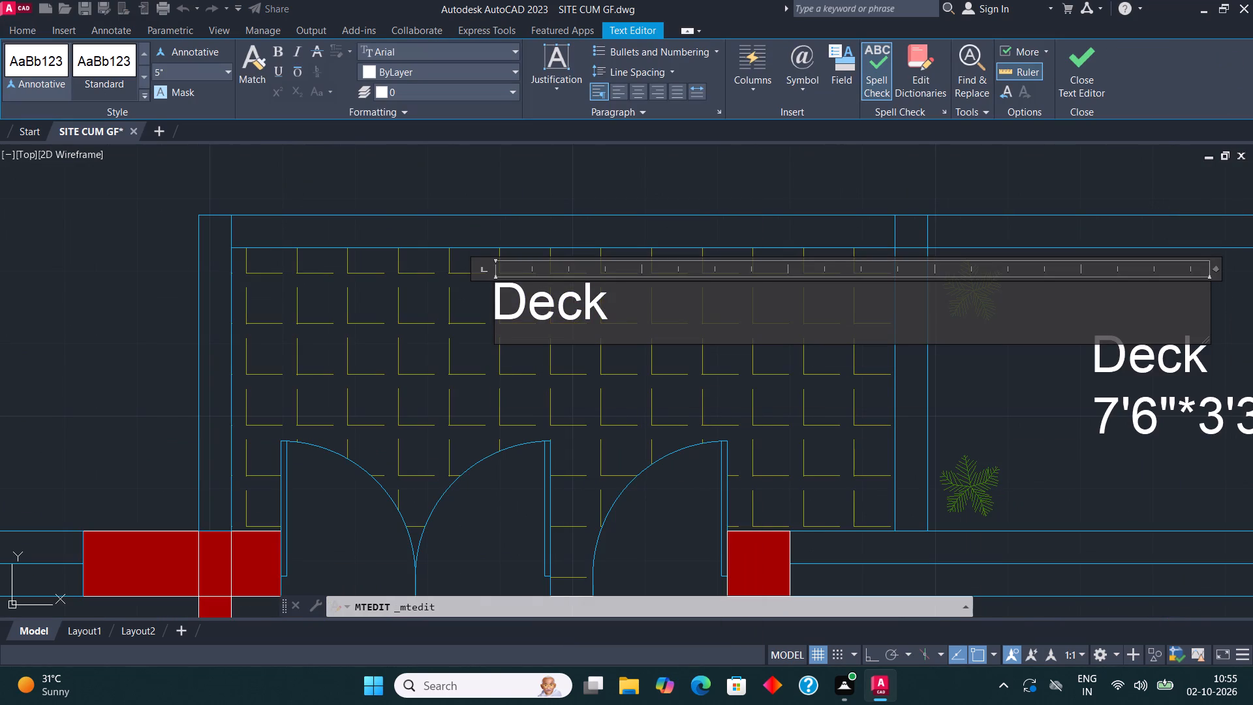
key("Return")
key("9")
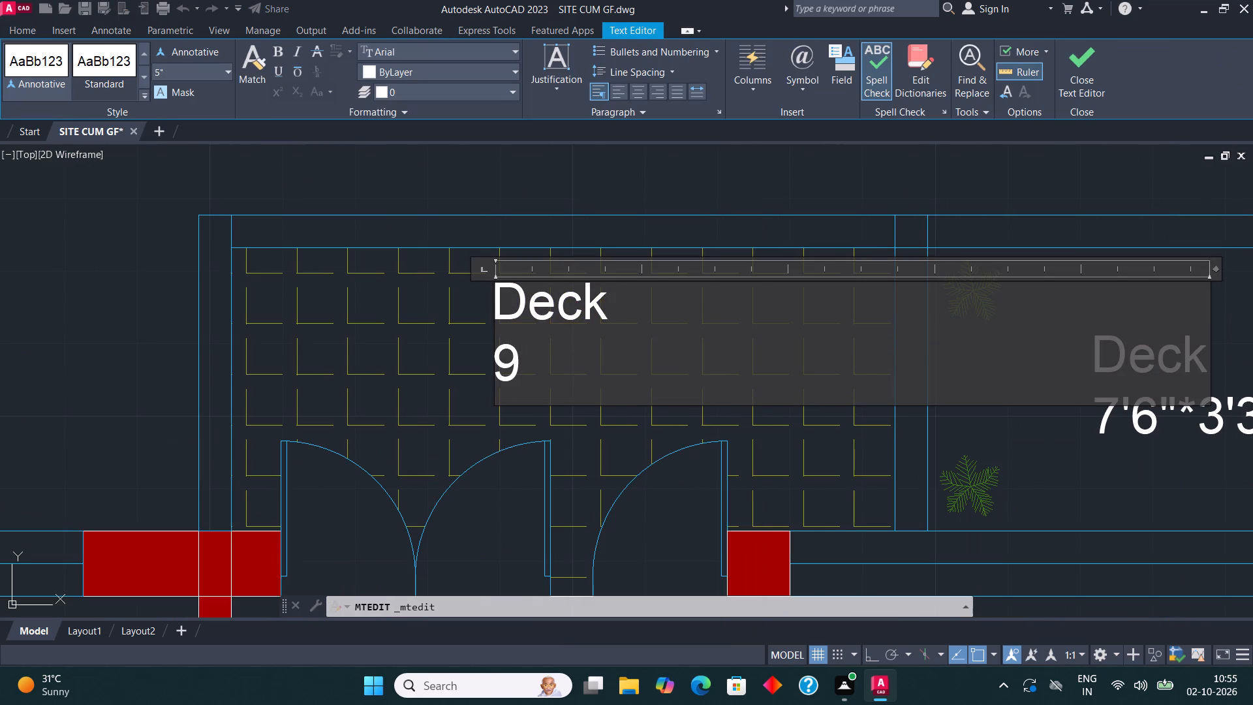
key("apostrophe")
key("1")
type(".5\"*")
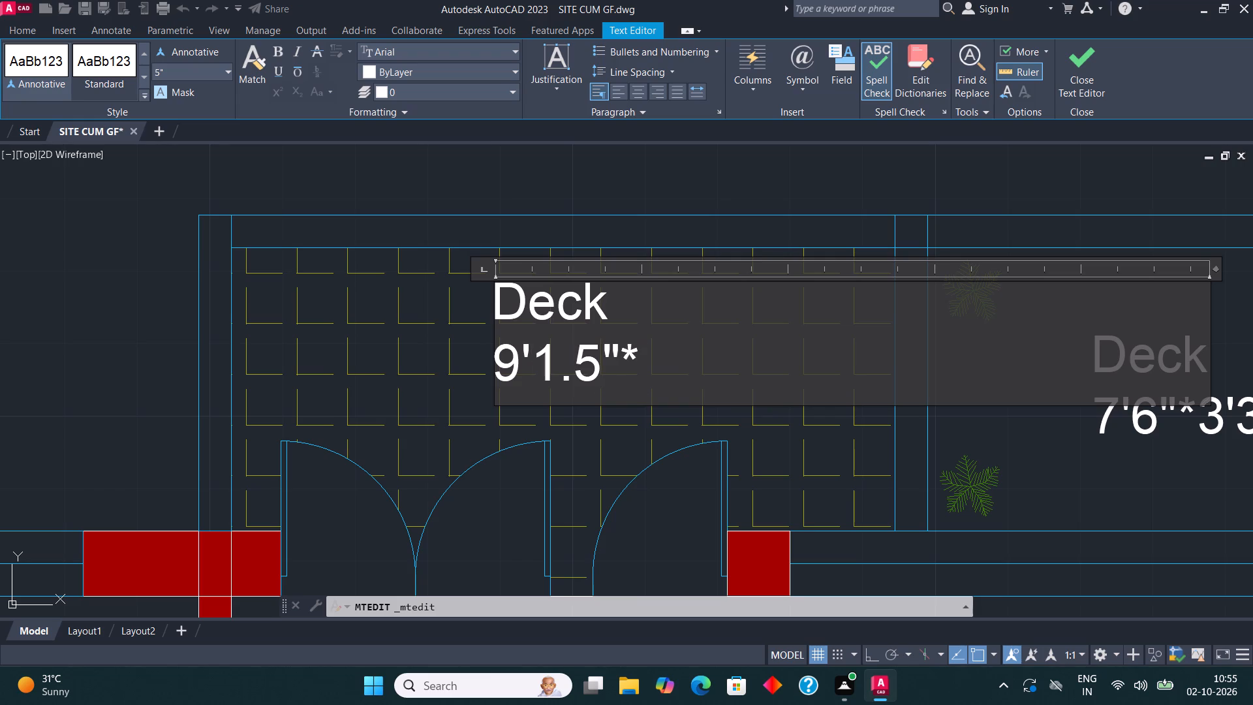
key("3")
key("apostrophe")
type("3\"")
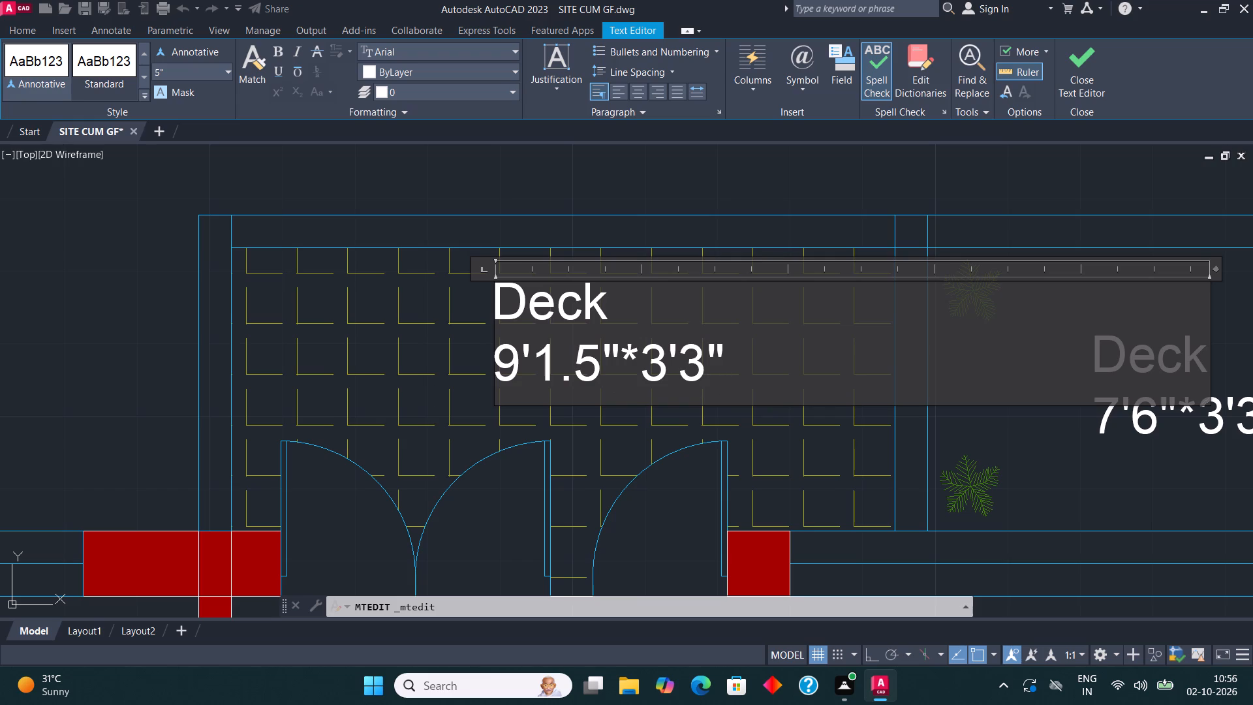
left_click(1057, 72)
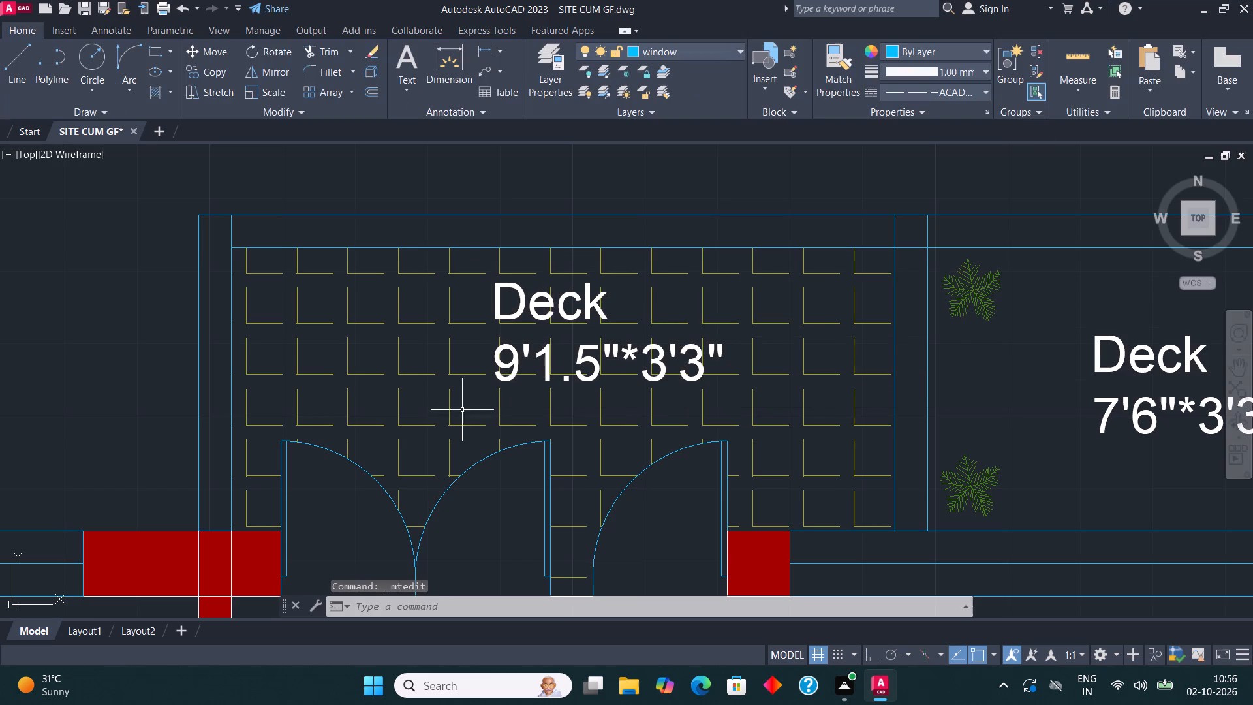
Change the Deck label in the planted area beside the north-east deck to read GARDEN with 6'*3'3" on the second line.
scroll(441, 409, "down", 3)
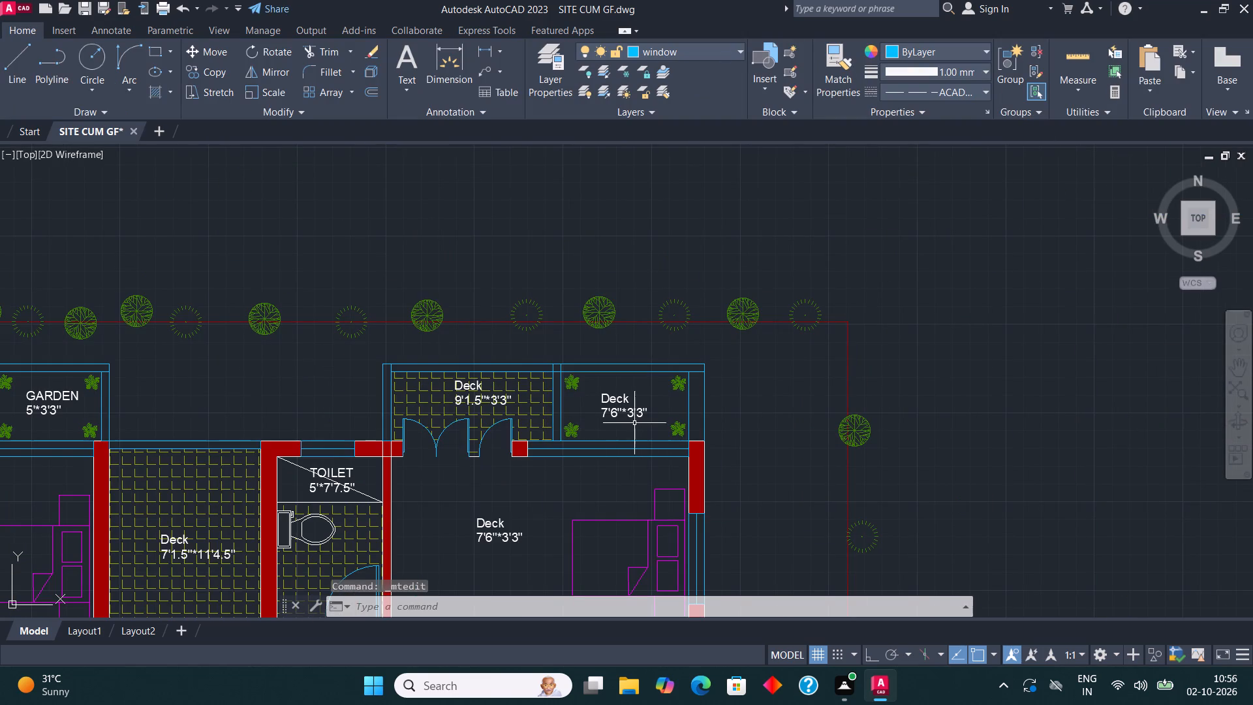
scroll(634, 423, "up", 1)
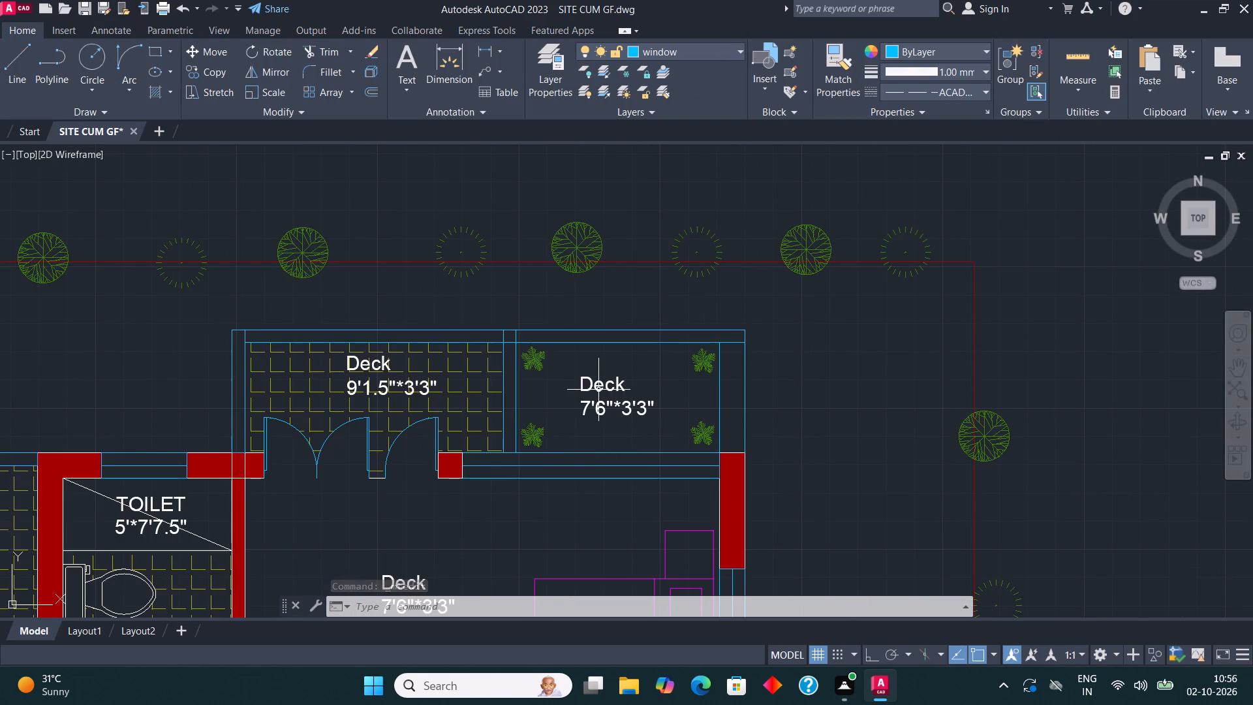
scroll(598, 389, "up", 1)
scroll(595, 374, "down", 3)
scroll(142, 404, "up", 1)
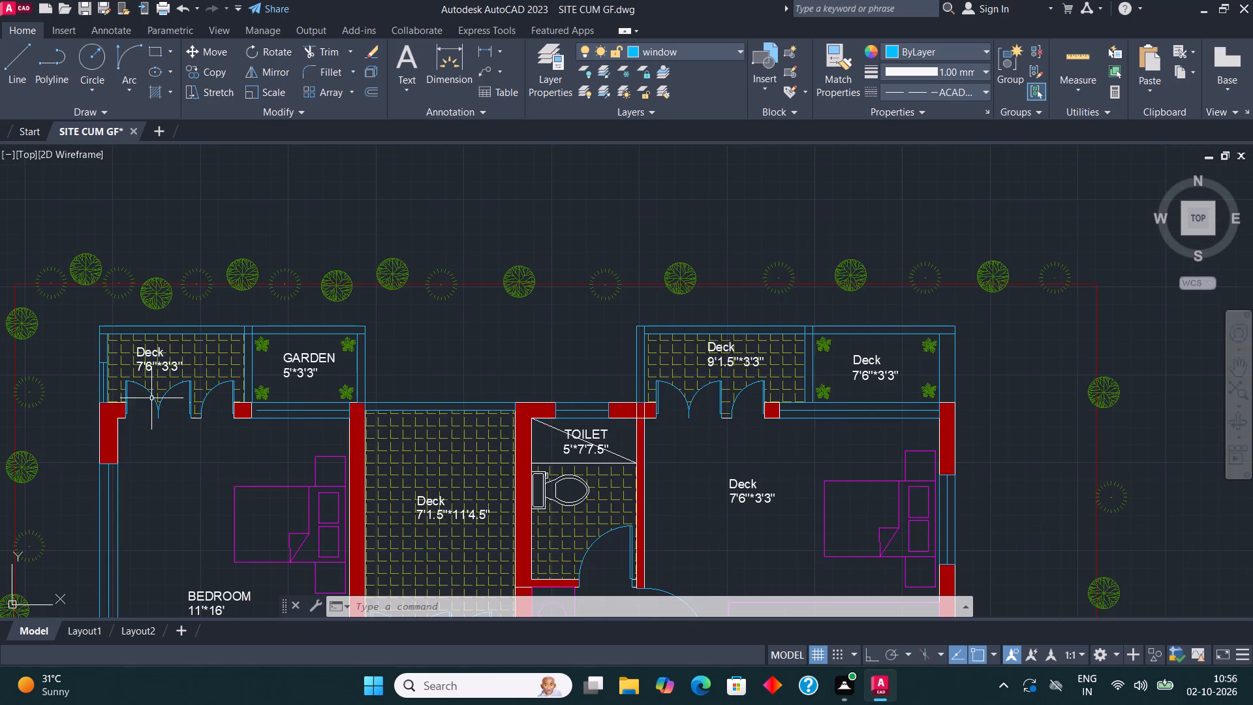
scroll(224, 413, "down", 4)
scroll(351, 415, "up", 2)
middle_click_drag(277, 428, 352, 435)
scroll(350, 401, "up", 2)
left_click(355, 418)
right_click(355, 418)
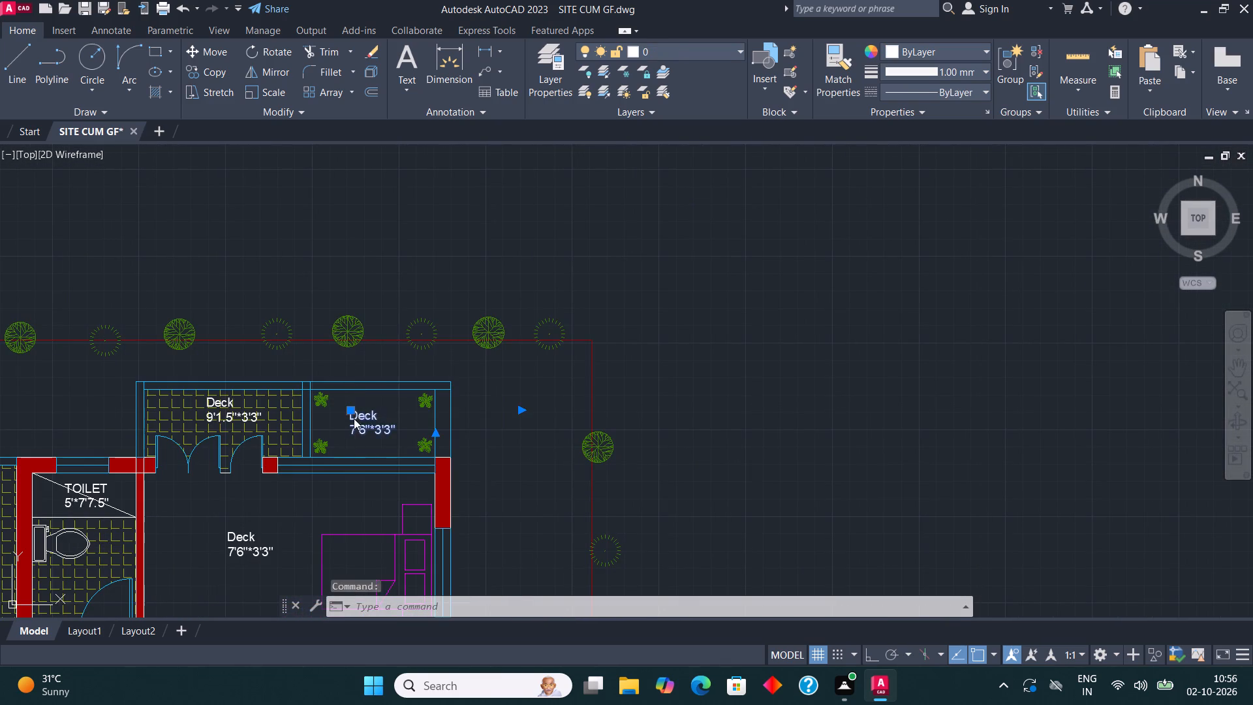
left_click(424, 262)
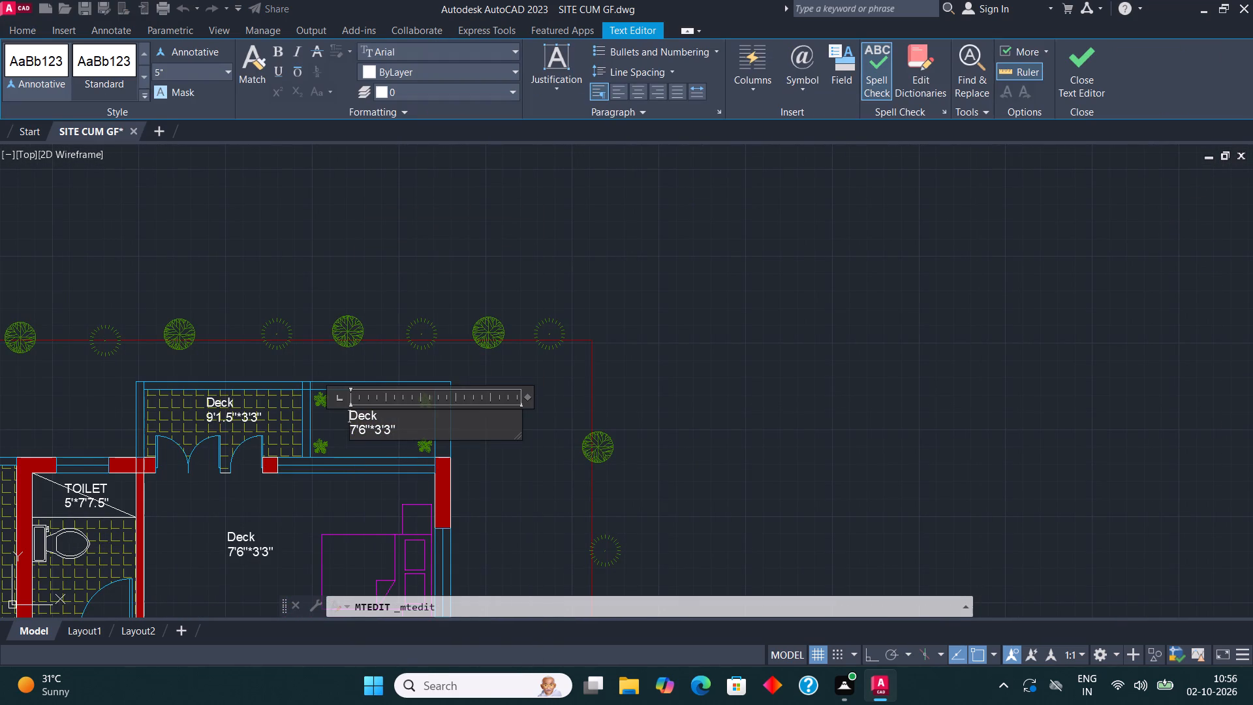
left_click(411, 436)
key("BackSpace")
key("BackSpace")
key("BackSpace")
key("BackSpace")
key("BackSpace")
key("BackSpace")
key("BackSpace")
key("BackSpace")
key("BackSpace")
key("BackSpace")
key("BackSpace")
key("BackSpace")
key("BackSpace")
key("BackSpace")
key("BackSpace")
key("BackSpace")
key("BackSpace")
key("BackSpace")
key("BackSpace")
key("BackSpace")
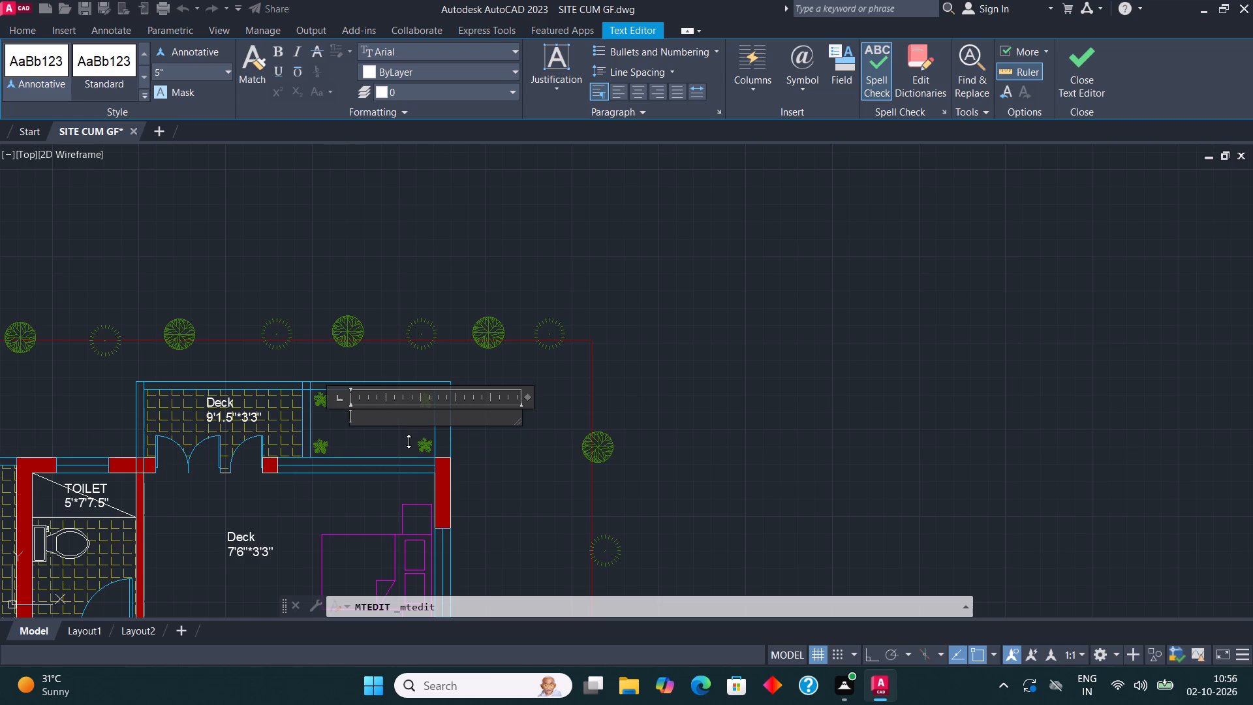
type("GARDEN")
key("Return")
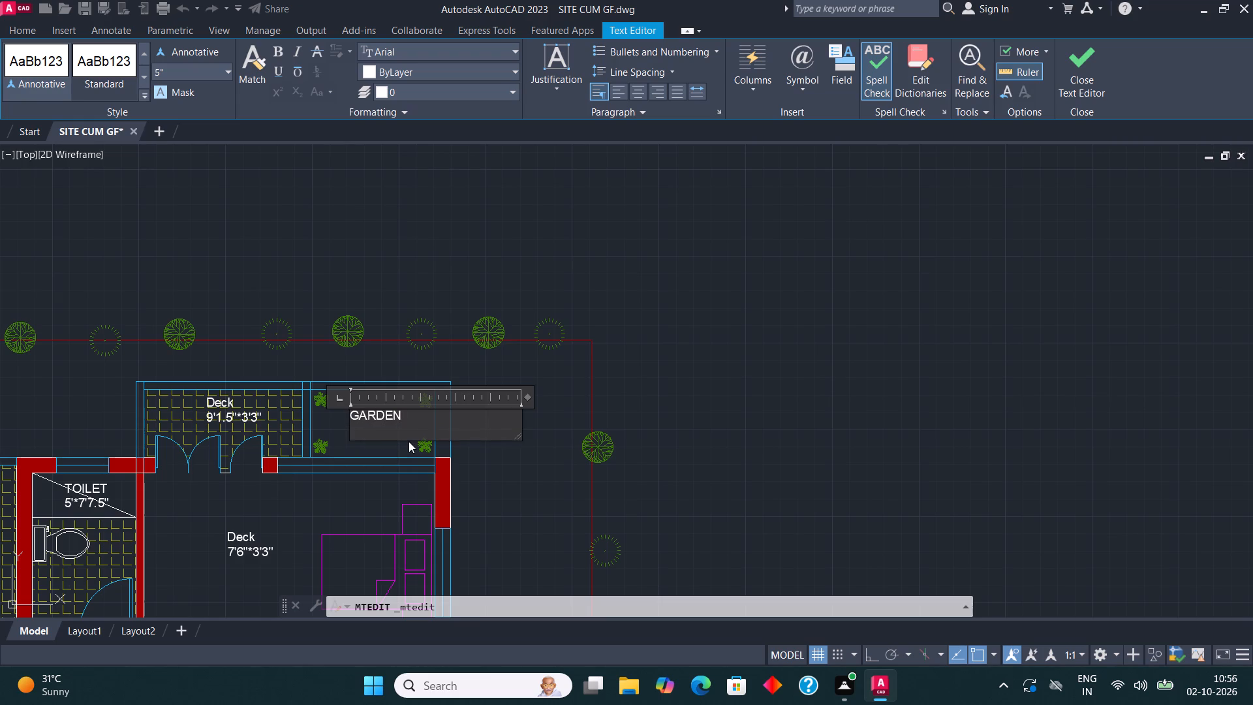
type("6'*6")
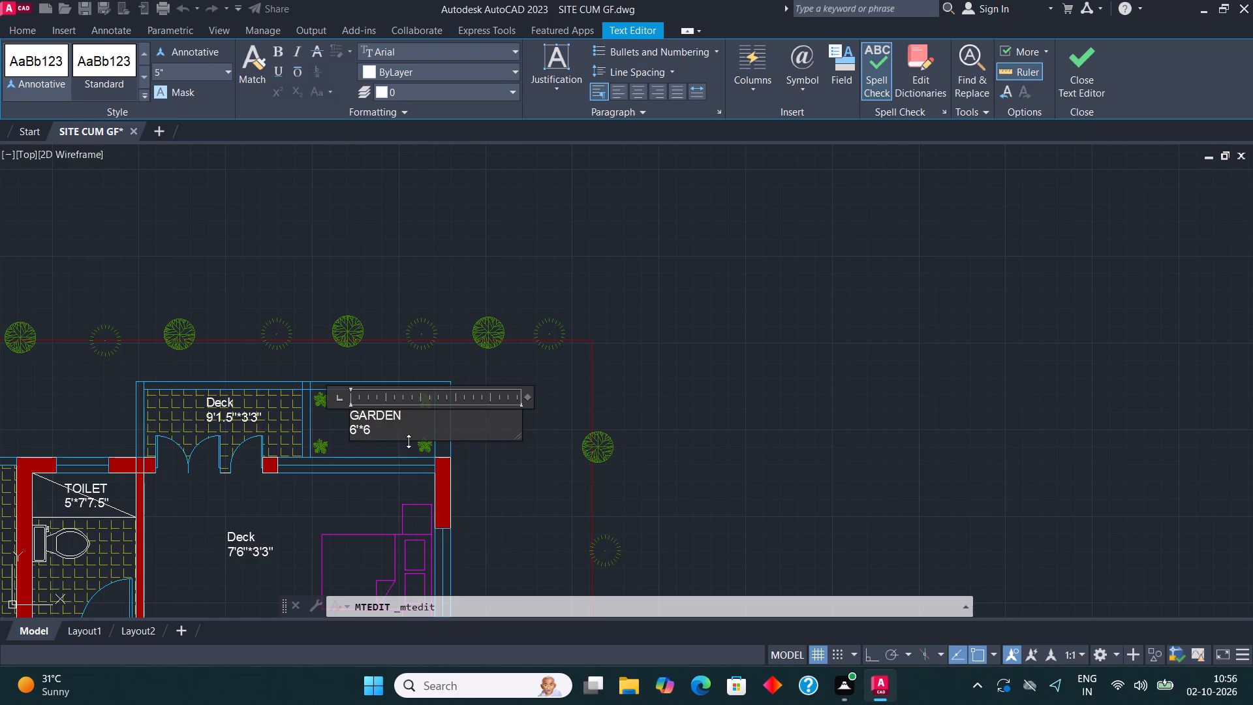
key("BackSpace")
type("3'3\"")
left_click(1070, 62)
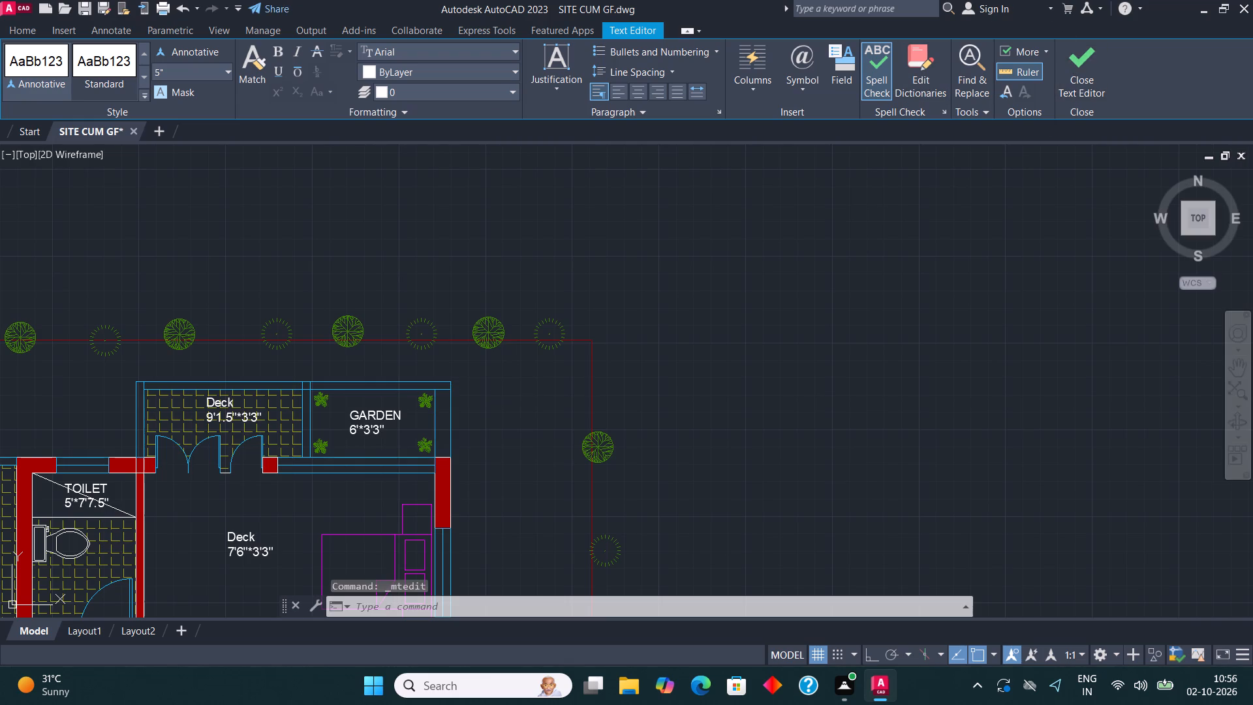
Change the Deck label in the north-east bedroom to read BEDROOM with 14'*11' on the second line.
scroll(481, 329, "down", 3)
scroll(382, 419, "up", 2)
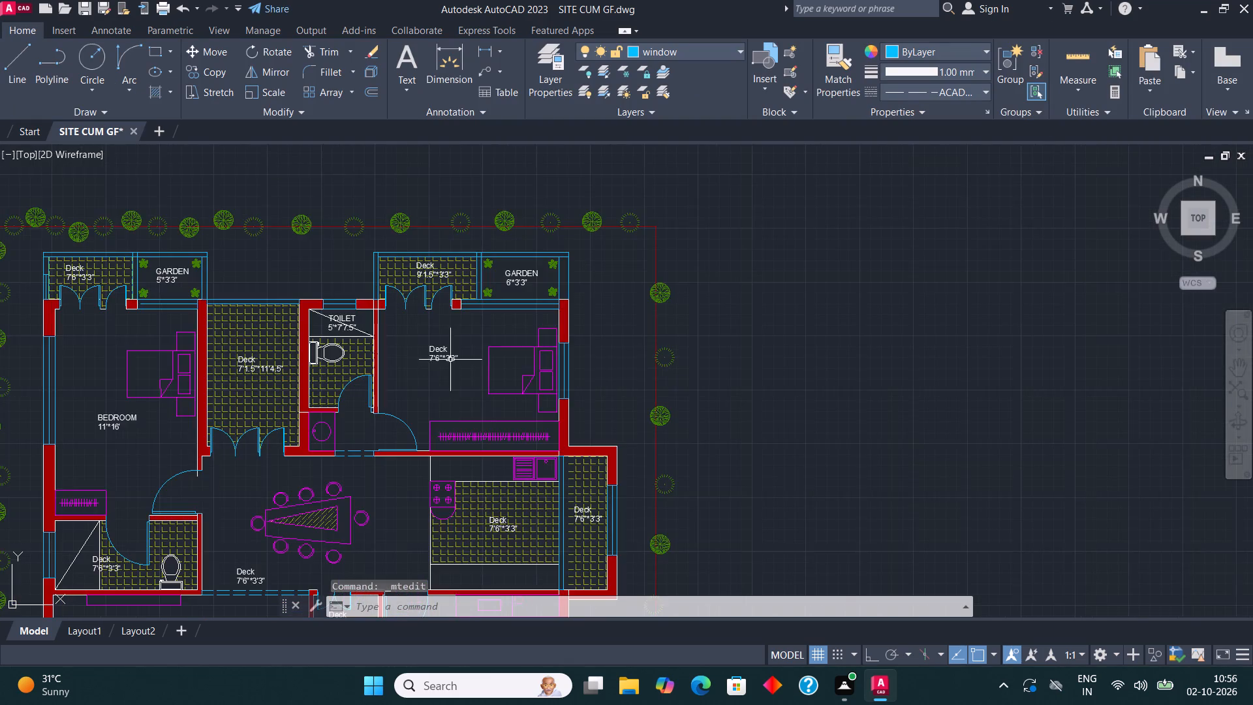
scroll(448, 355, "up", 2)
left_click(419, 341)
right_click(416, 344)
left_click(507, 257)
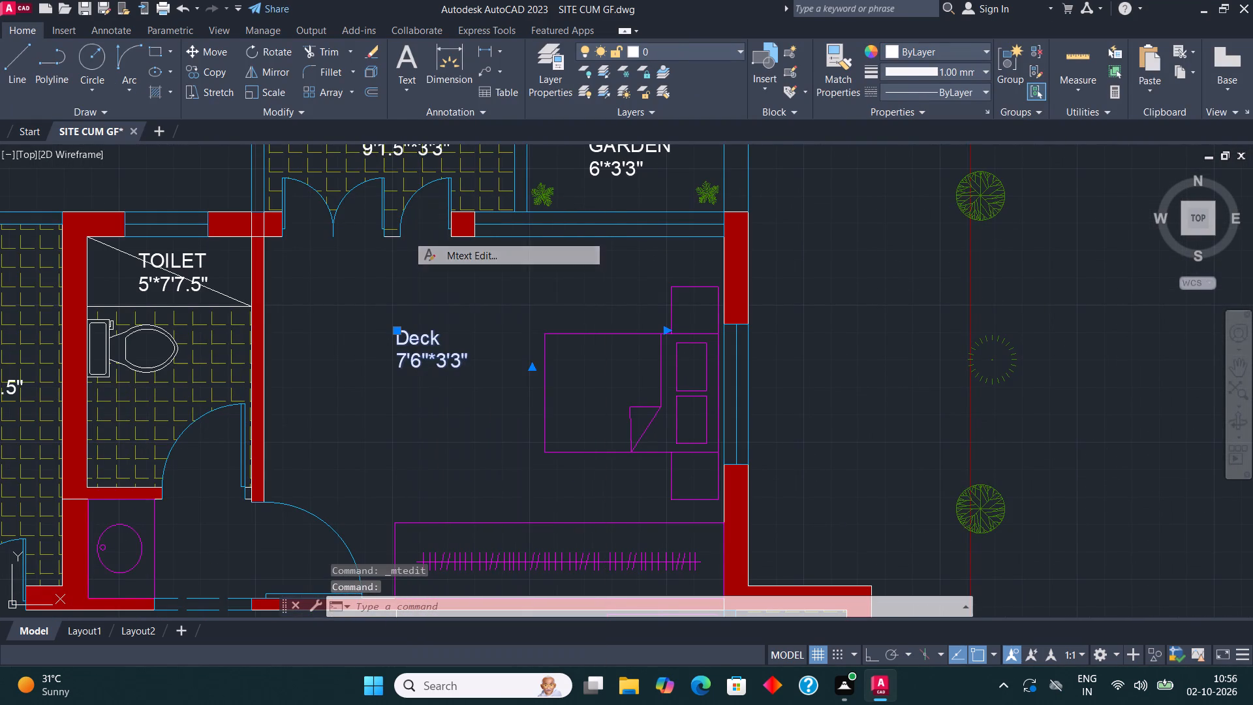
left_click(493, 367)
key("BackSpace")
key("BackSpace")
key("BackSpace")
key("BackSpace")
key("BackSpace")
key("BackSpace")
key("BackSpace")
key("BackSpace")
key("BackSpace")
key("BackSpace")
key("BackSpace")
key("BackSpace")
key("BackSpace")
key("BackSpace")
key("BackSpace")
key("BackSpace")
key("BackSpace")
key("BackSpace")
key("BackSpace")
key("BackSpace")
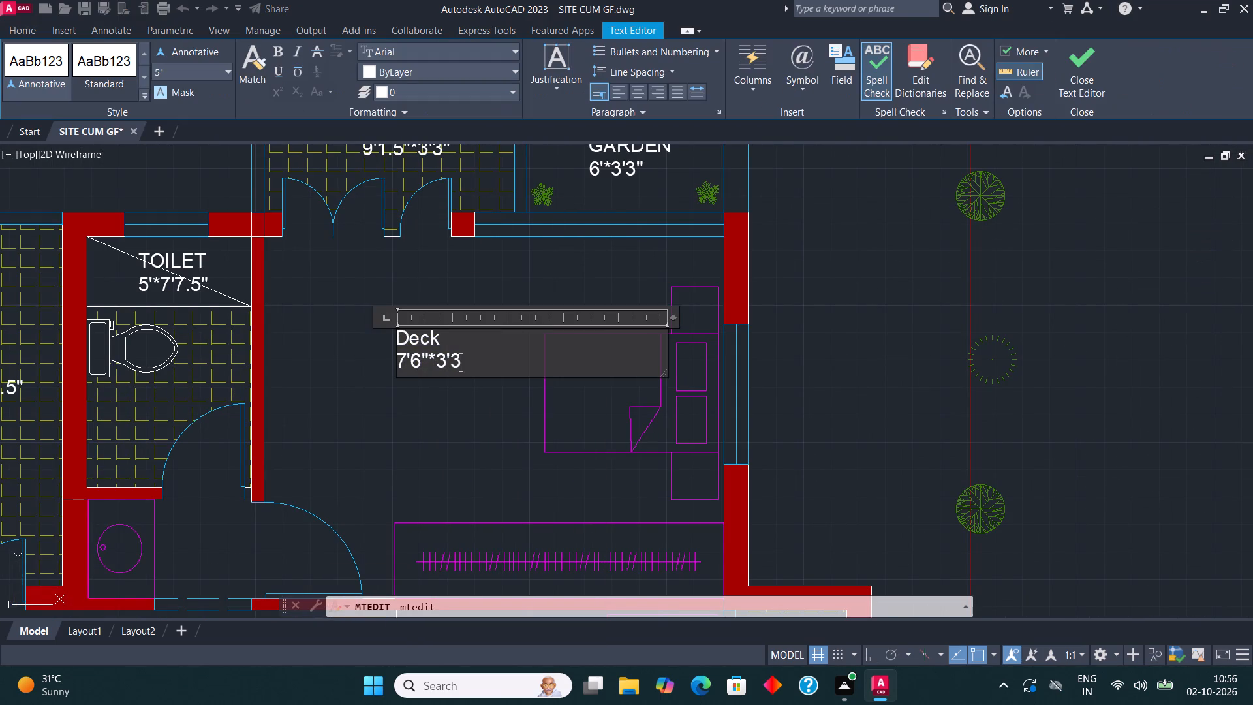
type("BEDROOM")
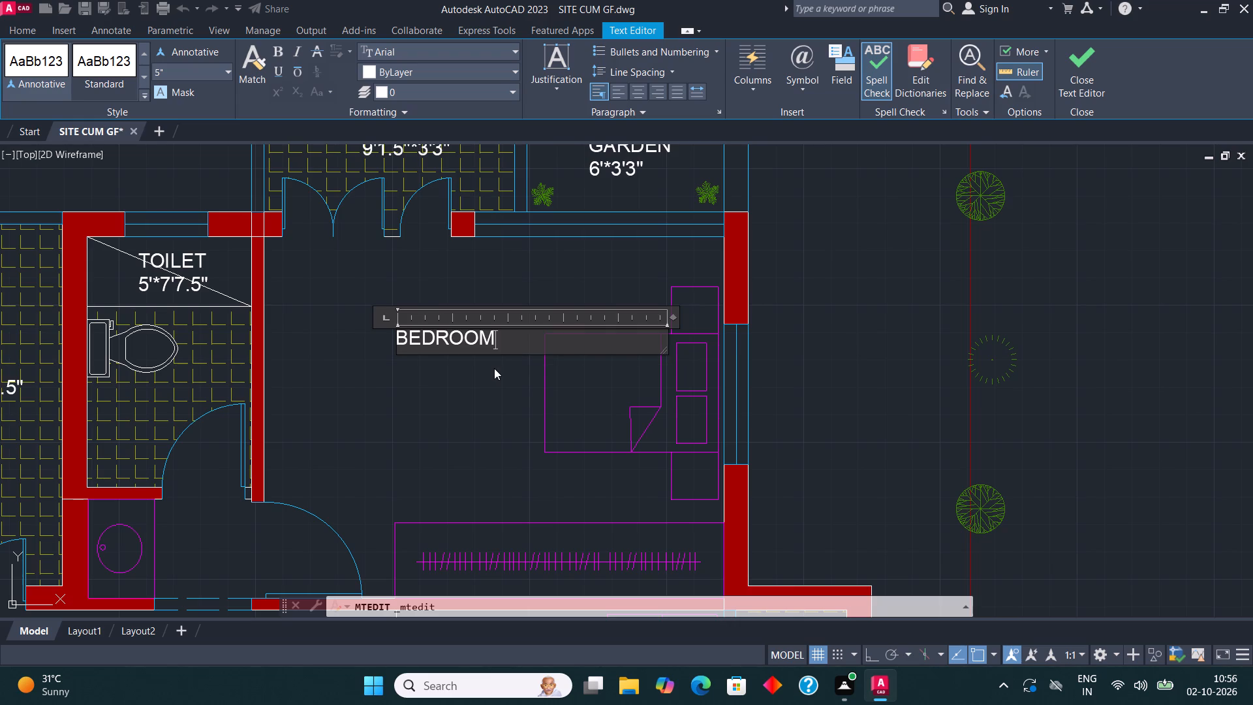
key("Return")
type("14'")
type("*11'")
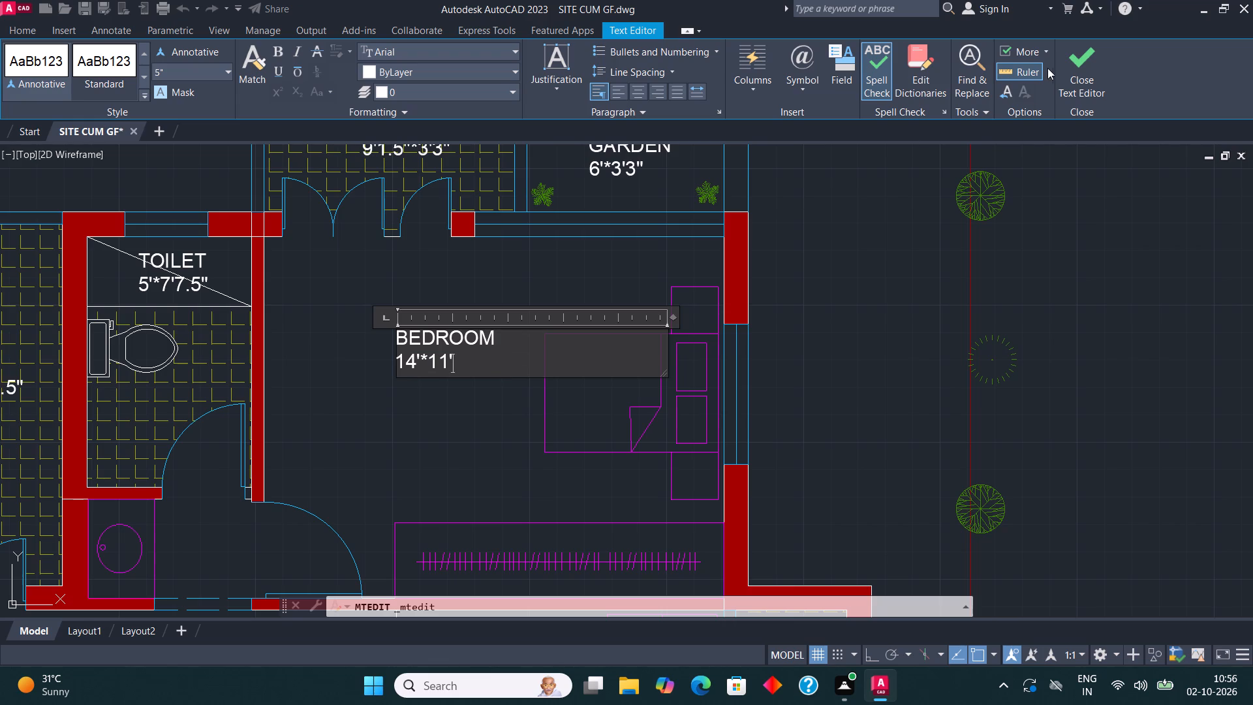
left_click(1080, 62)
Change the Deck label in the narrow tiled space east of the kitchen to read UTILITY with 3'*10'4.5" on the second line.
scroll(642, 324, "down", 1)
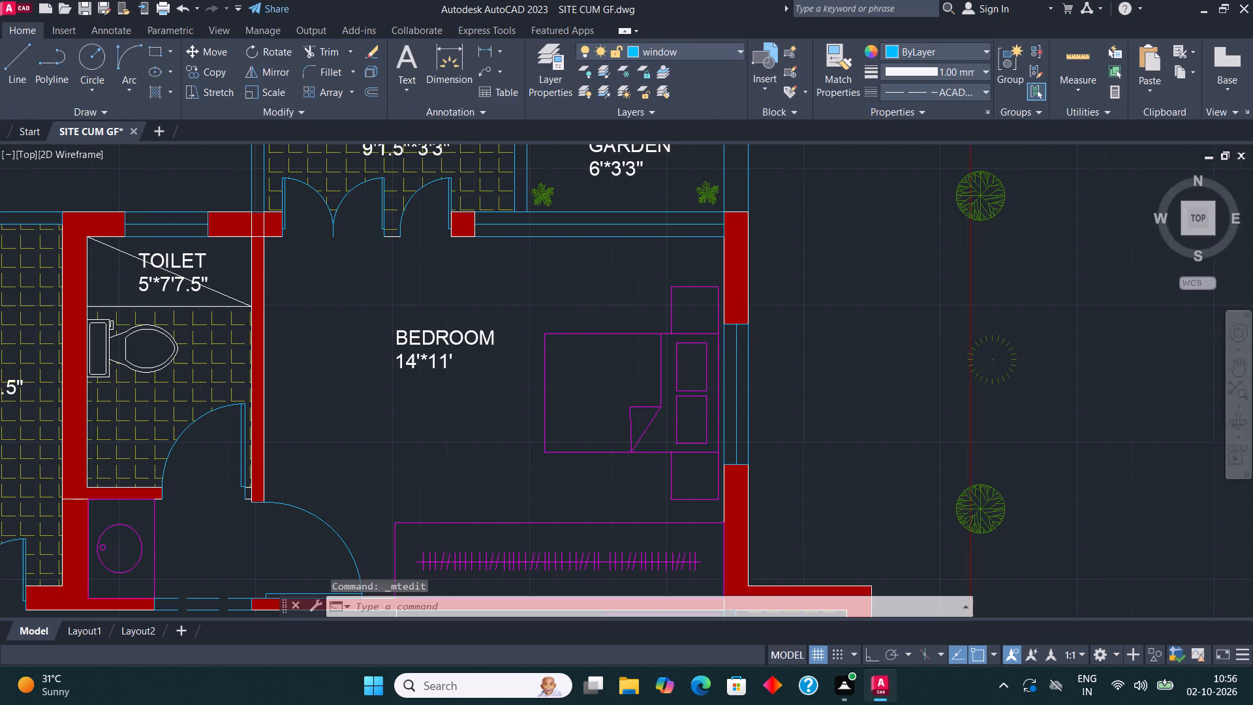
scroll(643, 324, "down", 1)
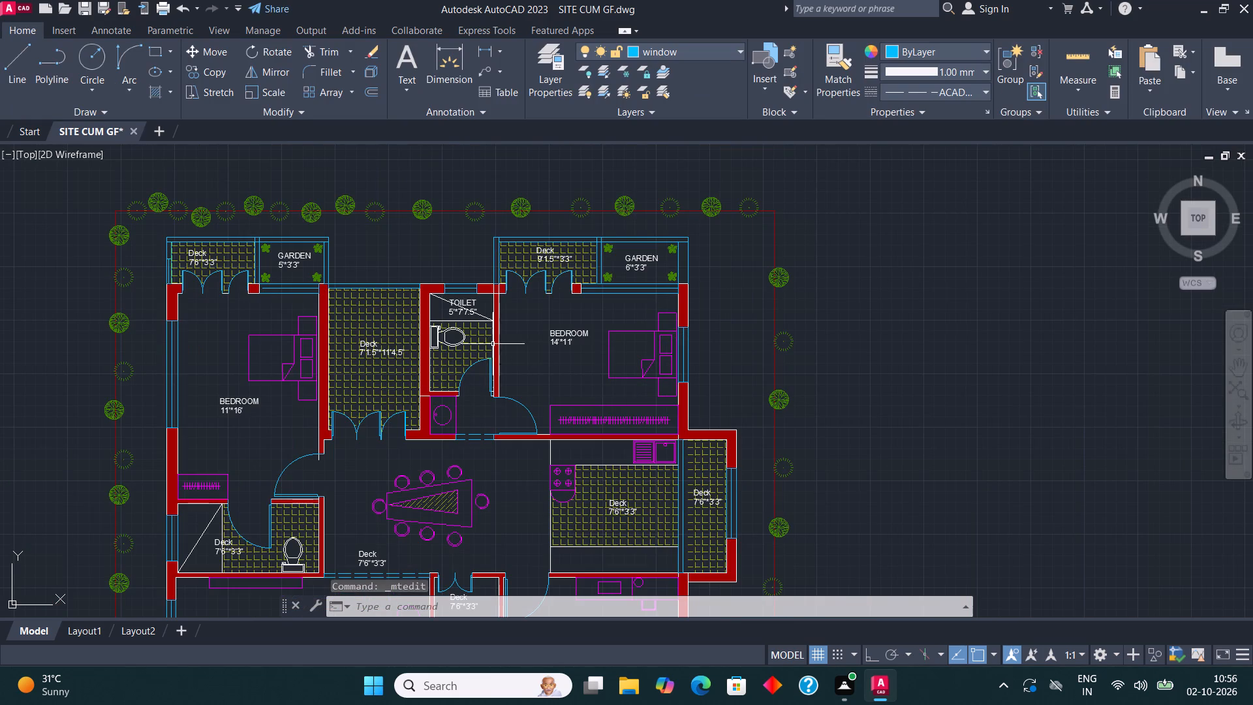
scroll(514, 366, "down", 2)
scroll(581, 437, "up", 4)
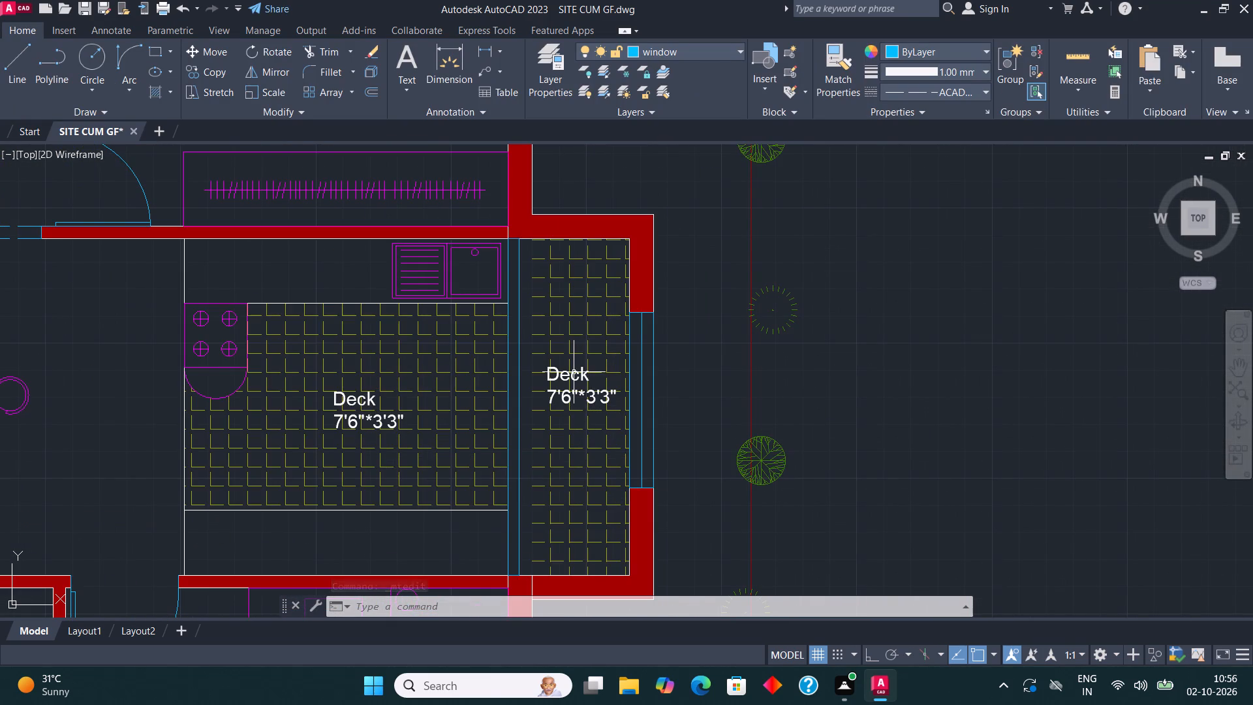
left_click(574, 378)
right_click(572, 377)
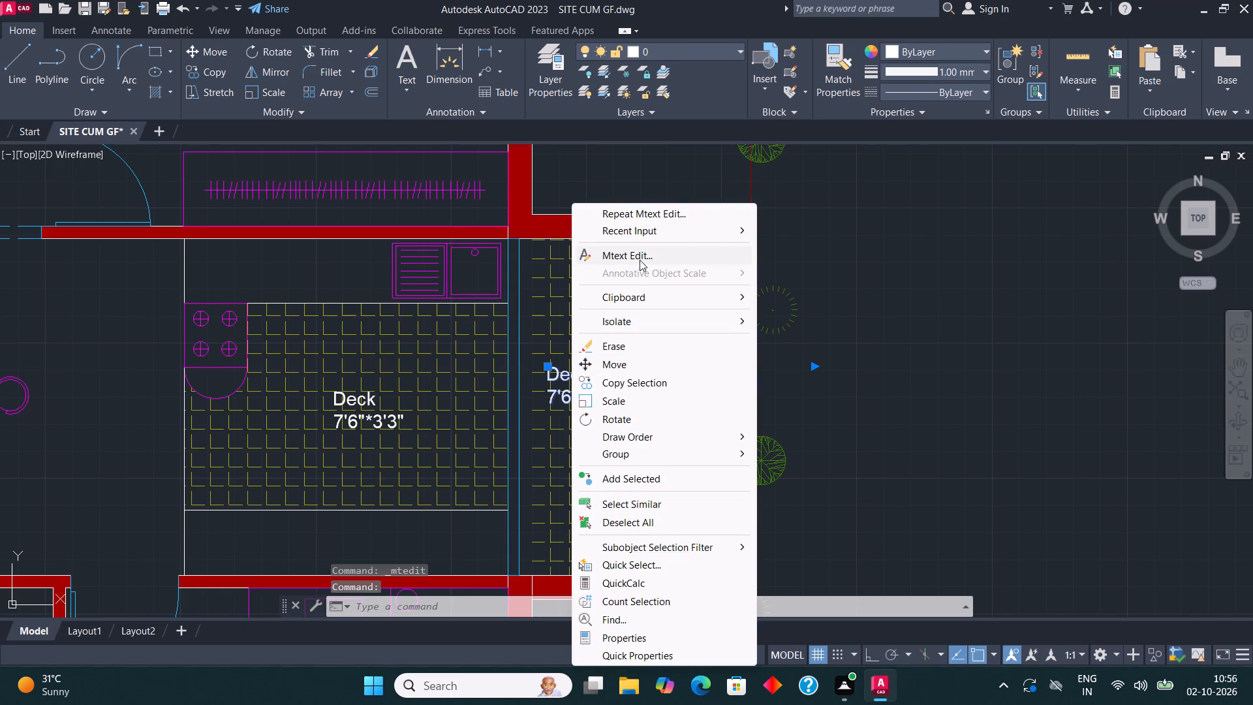
left_click(640, 260)
left_click(626, 401)
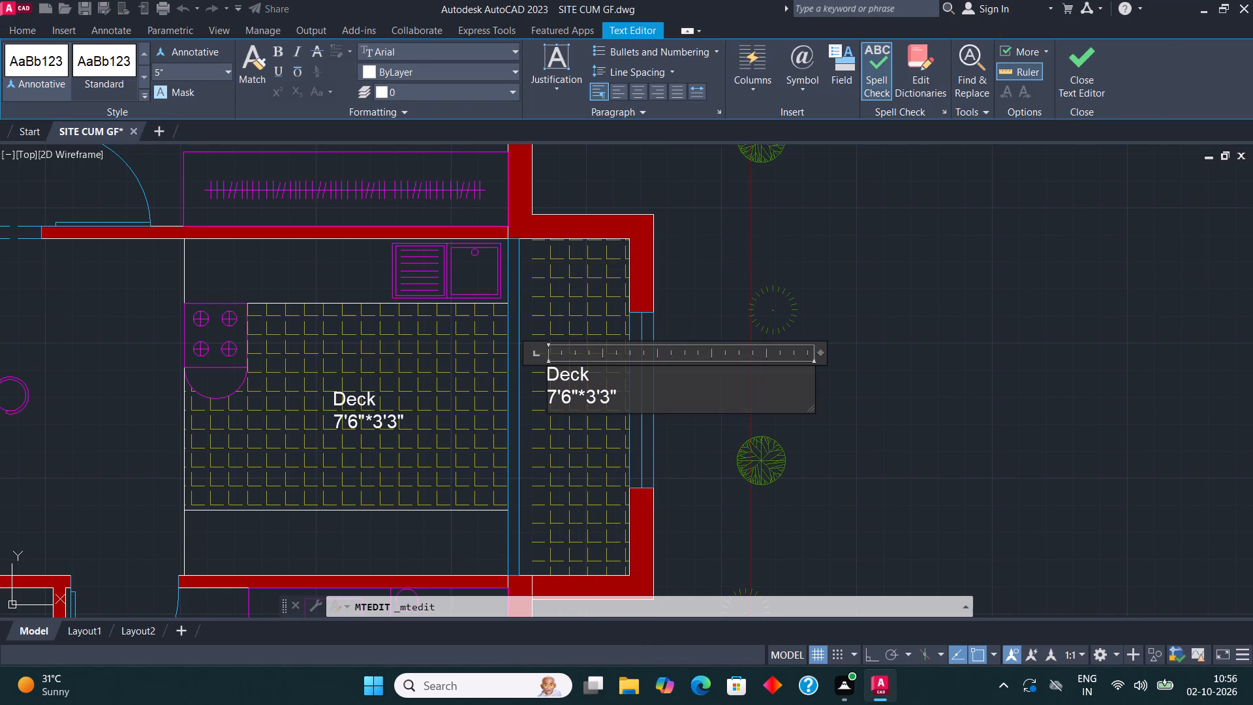
key("BackSpace")
key("BackSpace")
key("BackSpace")
key("BackSpace")
key("BackSpace")
key("BackSpace")
key("BackSpace")
key("BackSpace")
key("BackSpace")
key("BackSpace")
key("BackSpace")
key("BackSpace")
key("BackSpace")
key("BackSpace")
key("BackSpace")
key("BackSpace")
key("BackSpace")
key("BackSpace")
key("BackSpace")
key("BackSpace")
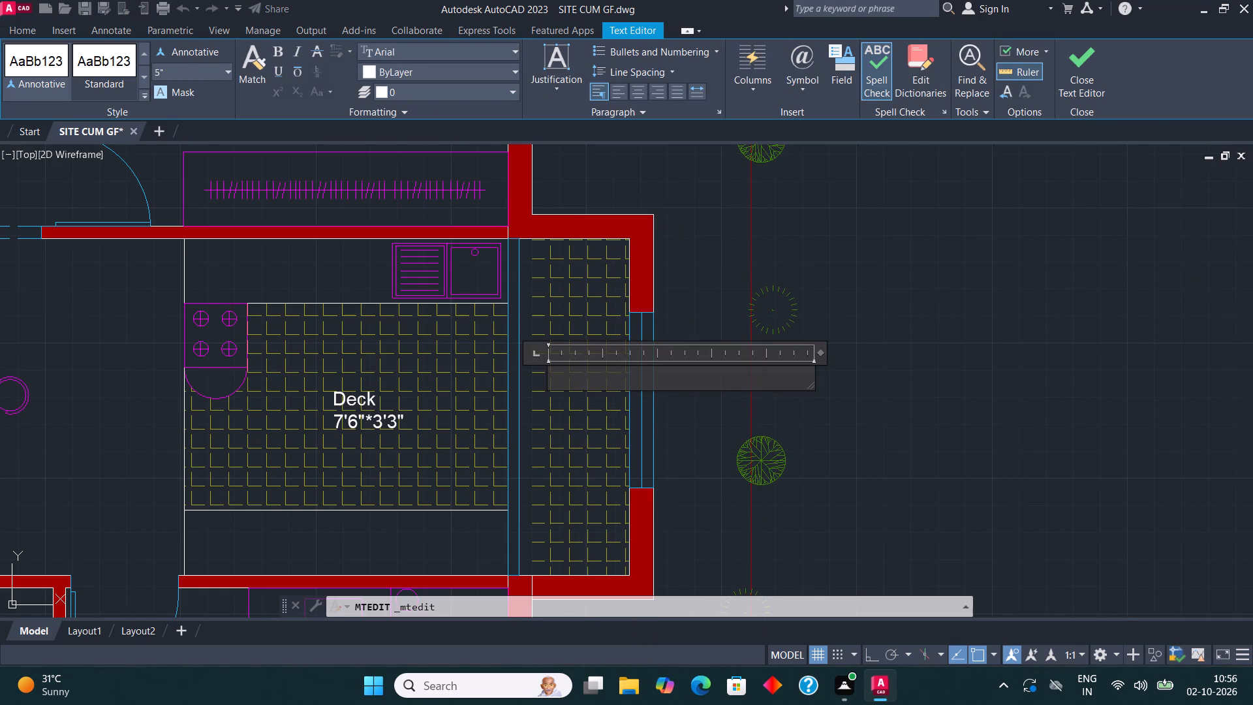
type("UTILITY")
key("Return")
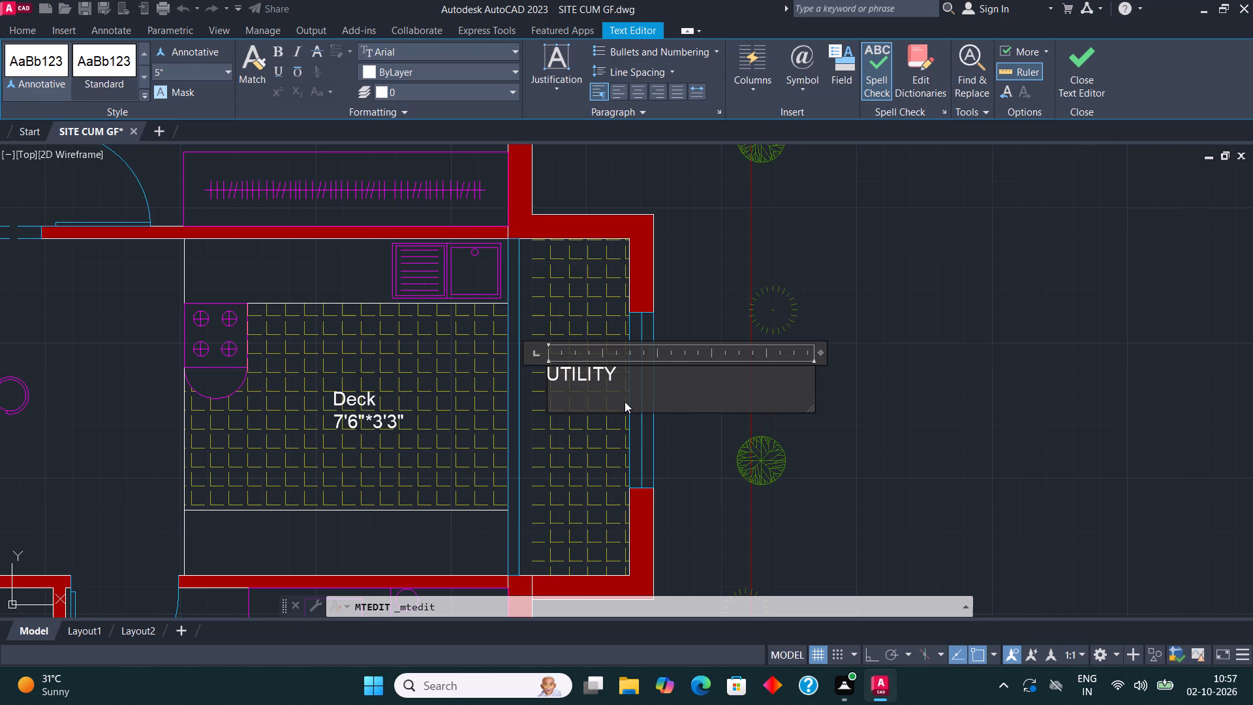
type("3'")
type("*10")
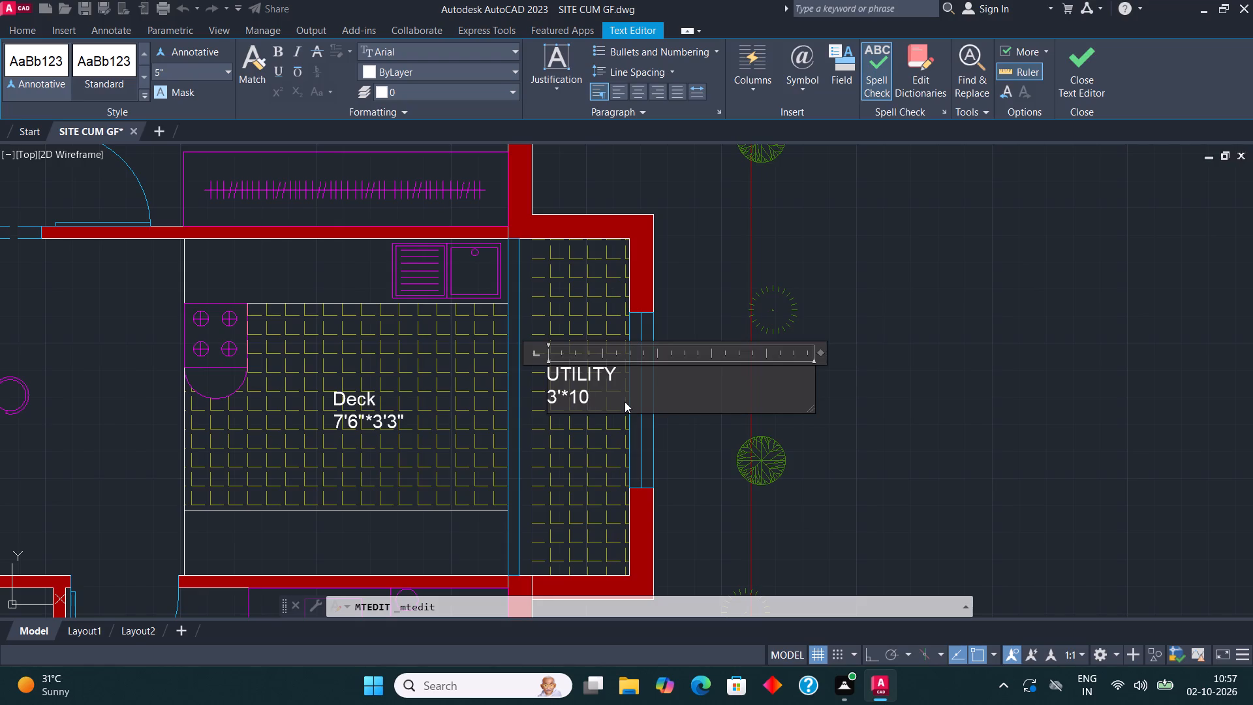
type("'4.5\"")
left_click(1084, 59)
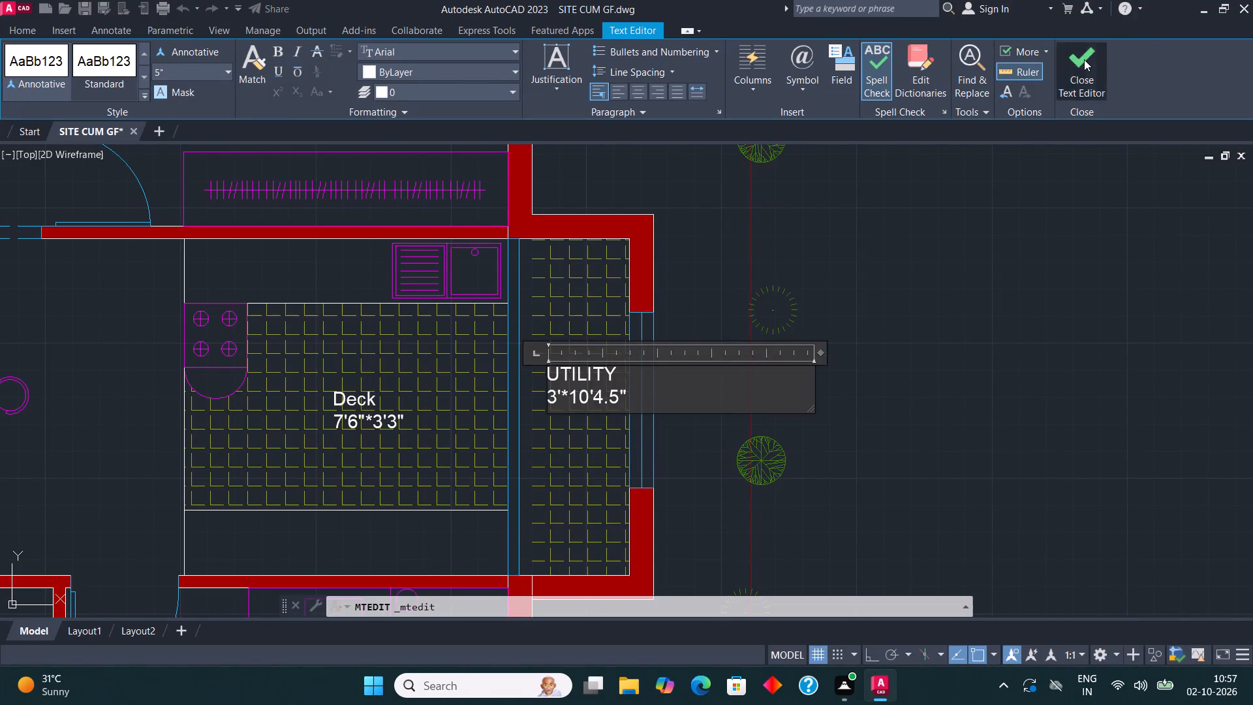
middle_click_drag(599, 366, 679, 324)
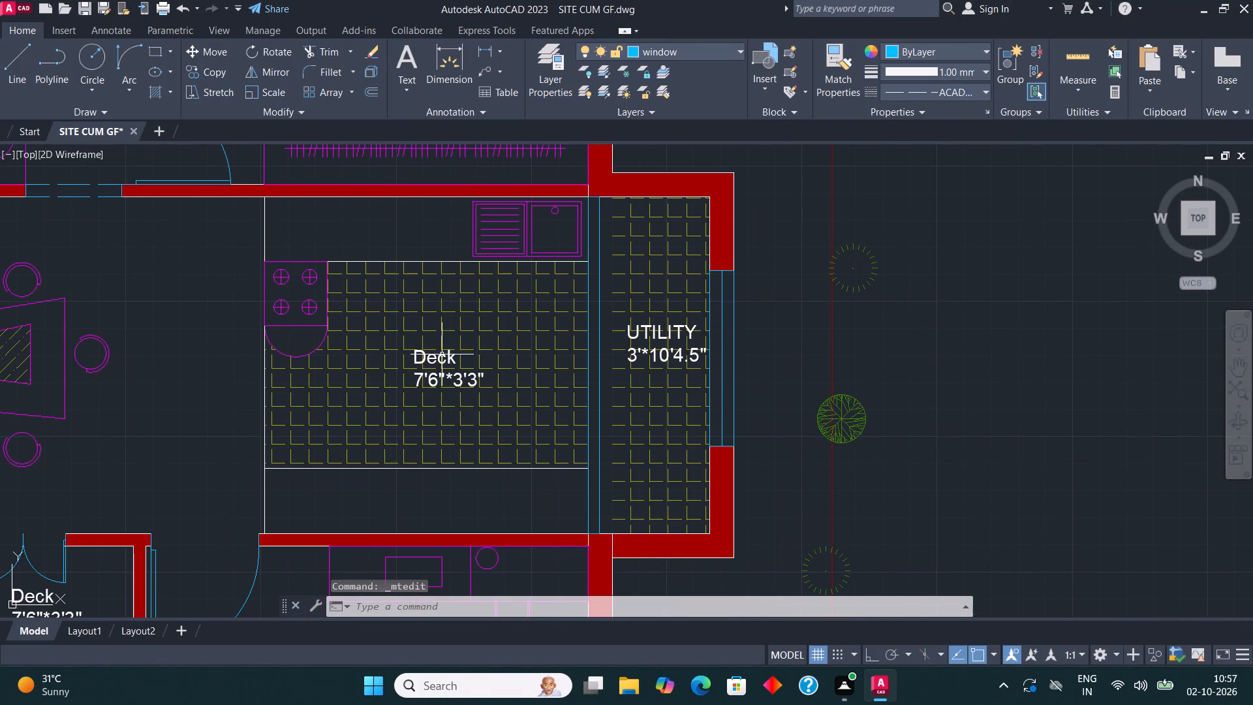
Change the Deck label in the kitchen to read KITCHEN with 11'*10'4.5" on the second line.
left_click(436, 358)
right_click(433, 360)
left_click(508, 258)
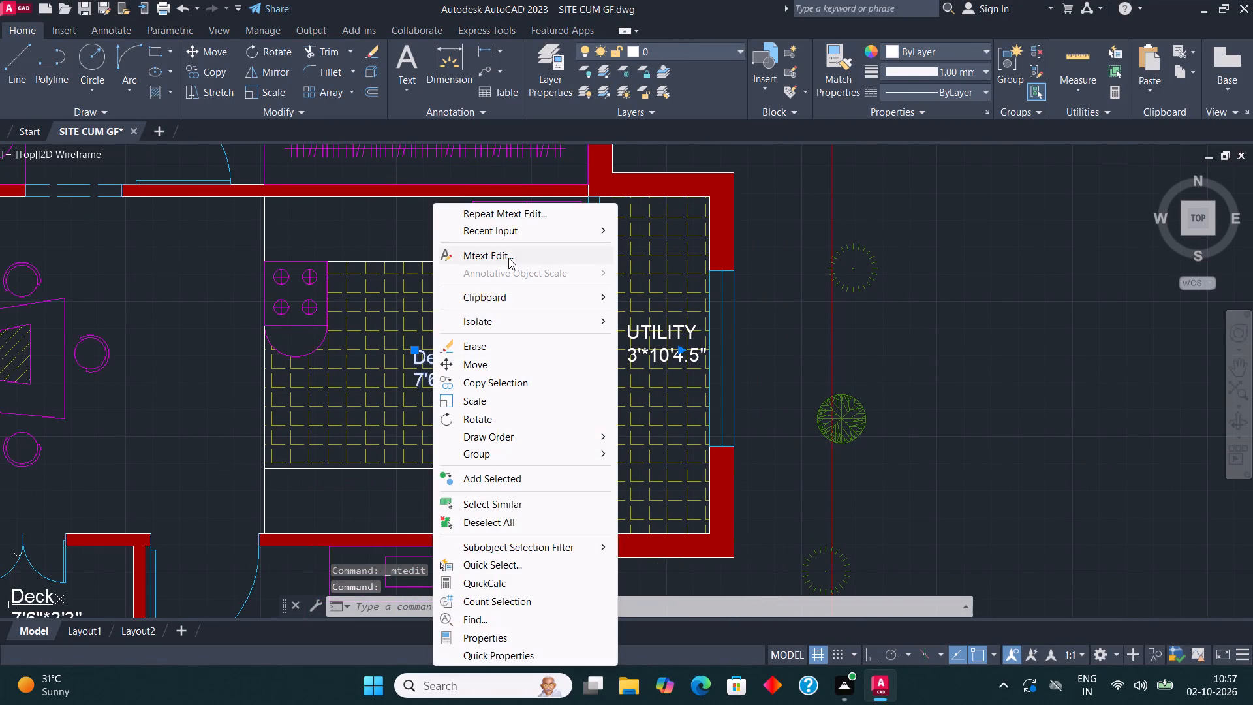
left_click(504, 382)
key("BackSpace")
key("BackSpace")
key("BackSpace")
key("BackSpace")
key("BackSpace")
key("BackSpace")
key("BackSpace")
key("BackSpace")
key("BackSpace")
key("BackSpace")
key("BackSpace")
key("BackSpace")
key("BackSpace")
key("BackSpace")
key("BackSpace")
key("BackSpace")
key("BackSpace")
key("BackSpace")
key("BackSpace")
key("BackSpace")
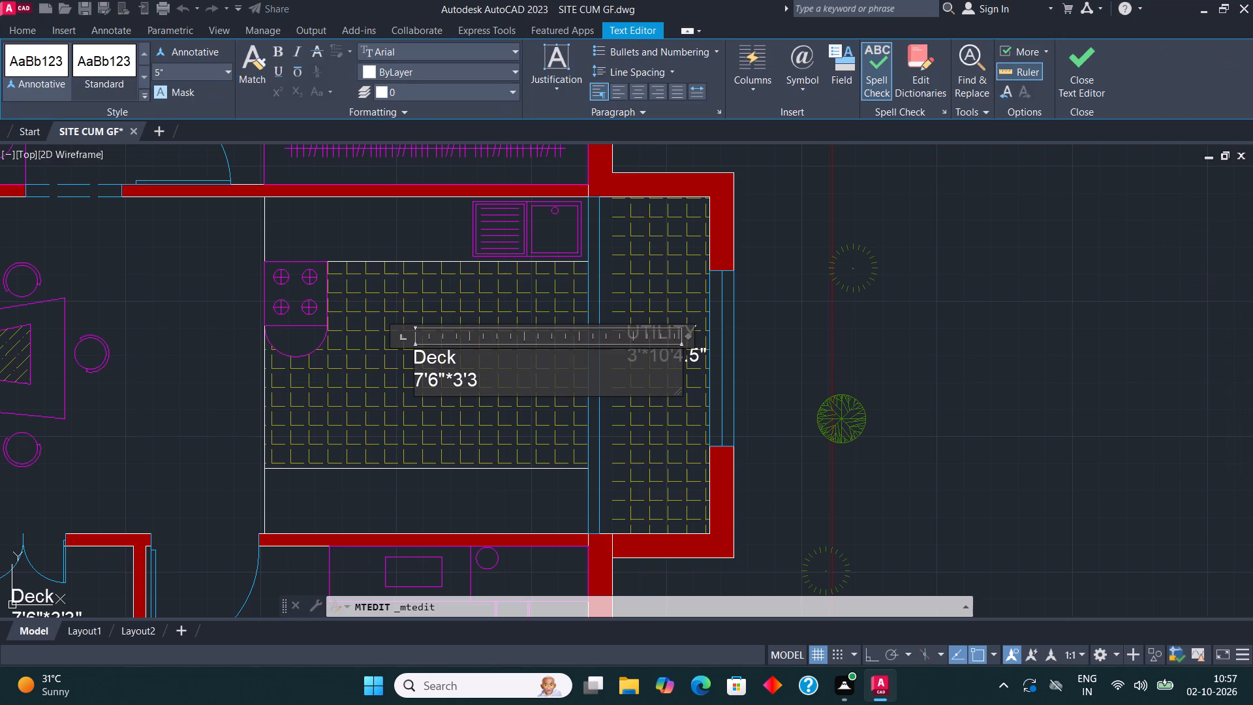
type("KITCHEN")
key("Return")
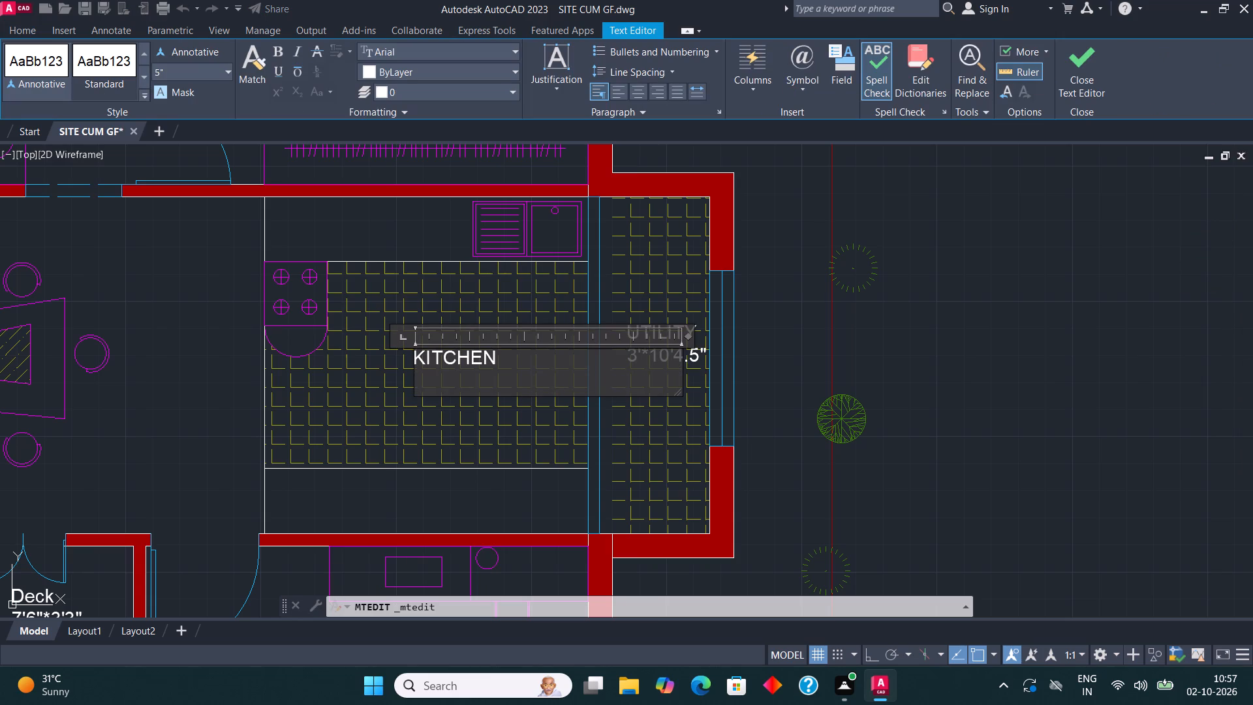
type("11'")
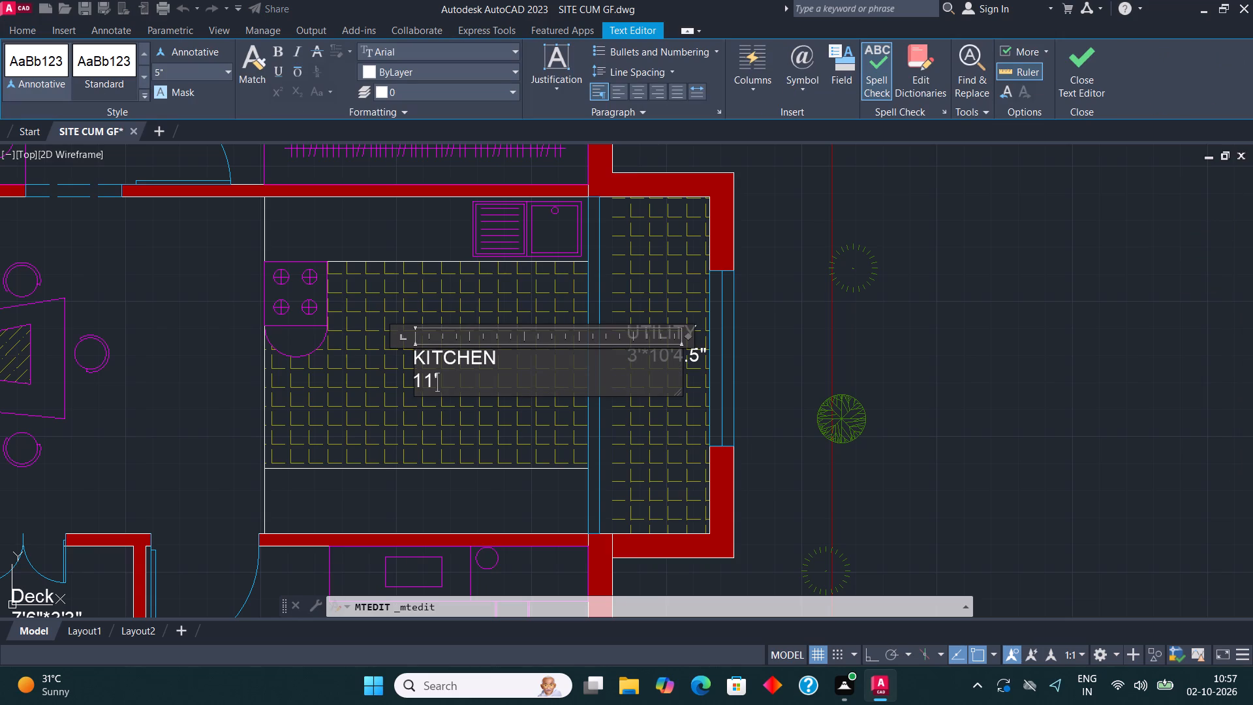
type("*10'4.5\"")
left_click(1089, 69)
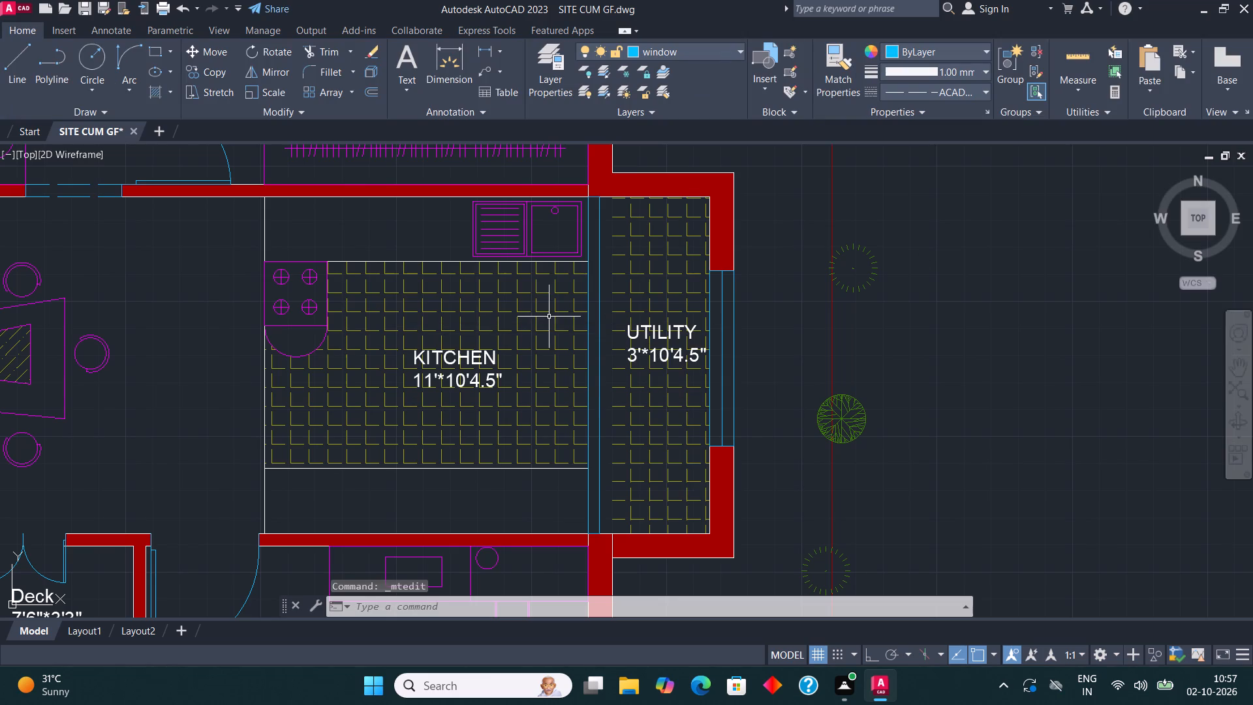
Change the Deck label below the dining table to read DINING with 16'7.5"*10'4.5" on the second line.
scroll(557, 334, "down", 2)
middle_click_drag(211, 415, 370, 412)
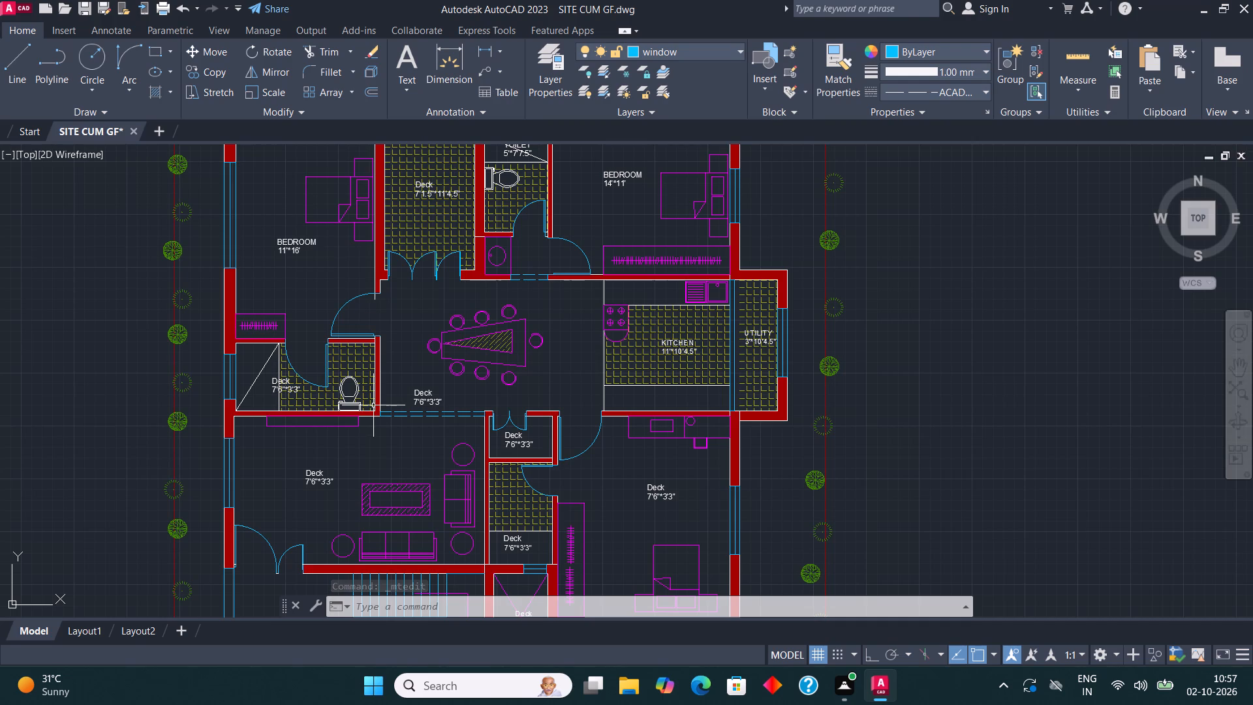
scroll(415, 399, "up", 2)
left_click(428, 379)
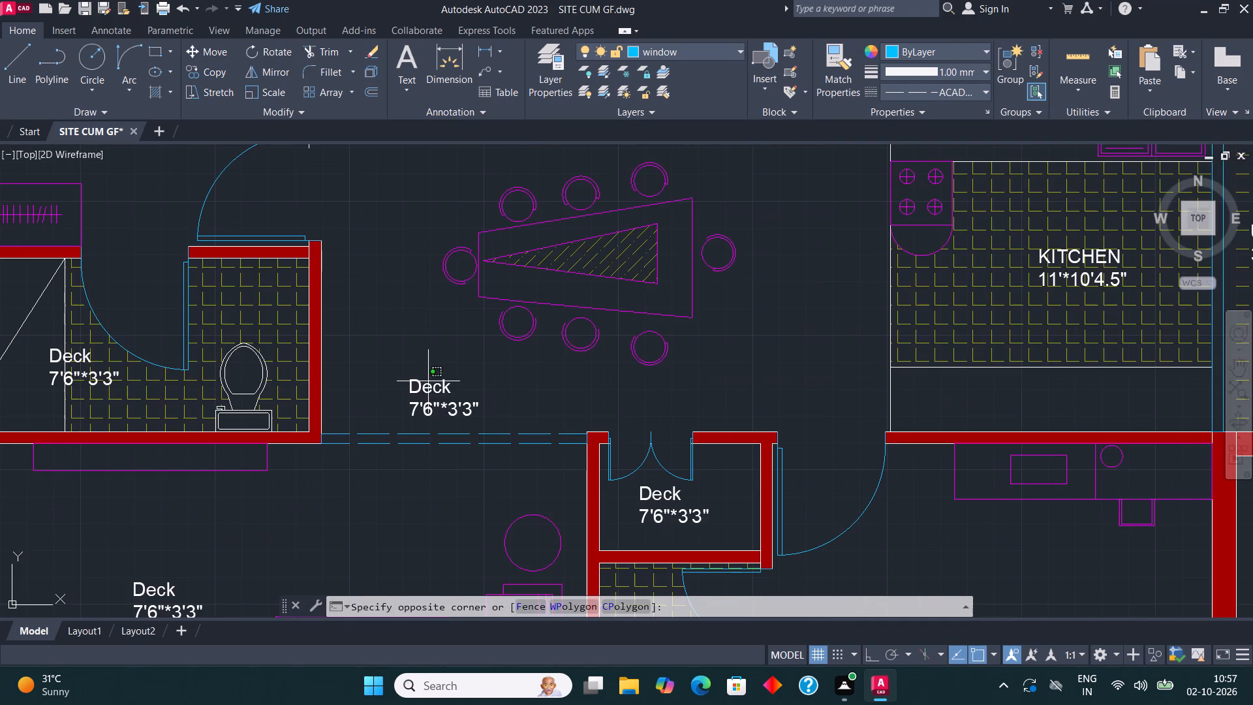
left_click(414, 395)
right_click(415, 391)
left_click(456, 253)
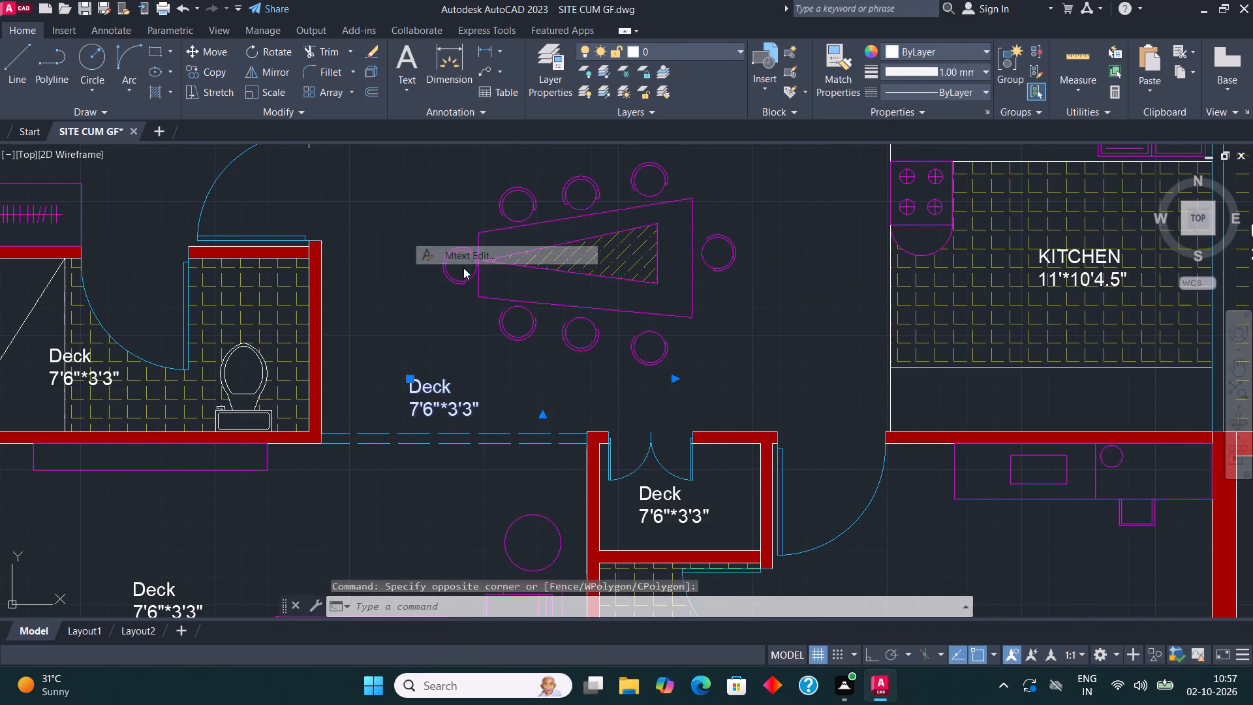
left_click(479, 415)
key("BackSpace")
key("BackSpace")
key("BackSpace")
key("BackSpace")
key("BackSpace")
key("BackSpace")
key("BackSpace")
key("BackSpace")
key("BackSpace")
key("BackSpace")
key("BackSpace")
key("BackSpace")
key("BackSpace")
key("BackSpace")
key("BackSpace")
key("BackSpace")
key("BackSpace")
key("BackSpace")
key("BackSpace")
key("BackSpace")
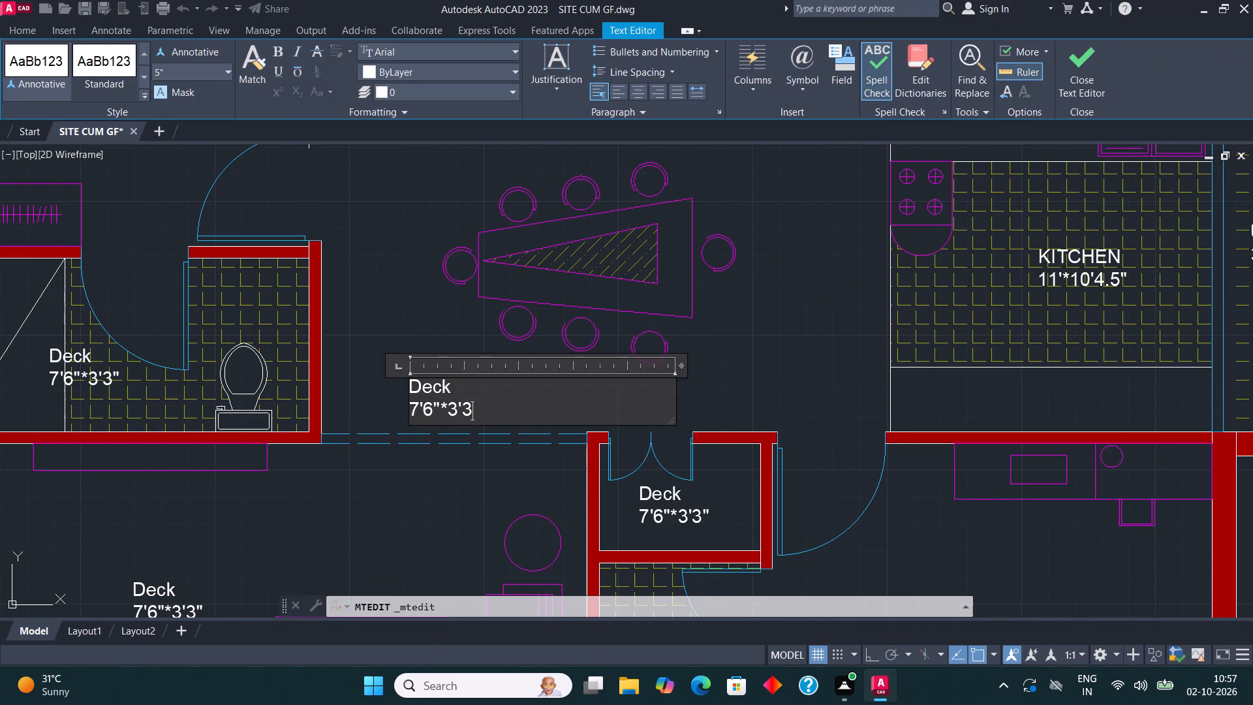
type("DINING")
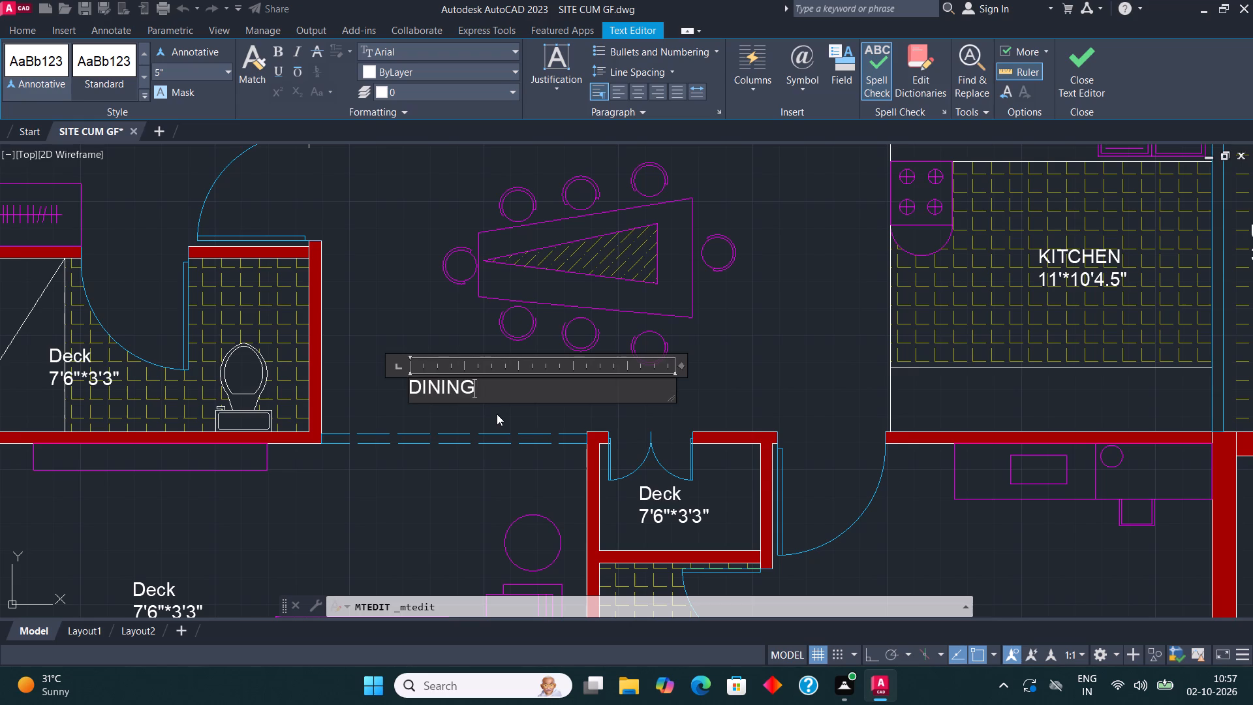
key("Return")
key("1")
type("6'")
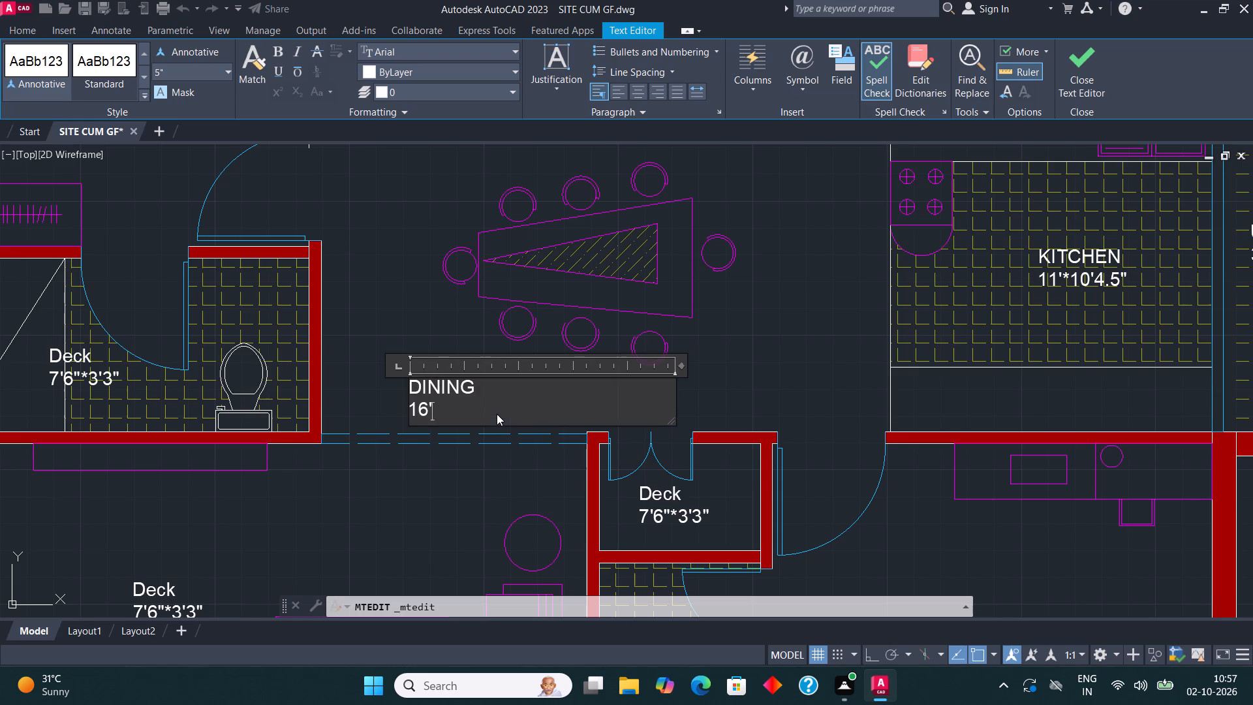
type("7.5\"*")
type("10'")
type("4.5\"")
left_click(1065, 75)
Change the Deck label in the tiled bathroom west of the dining area to read TOILET with 11'*5'4.5" on the second line.
scroll(575, 304, "down", 2)
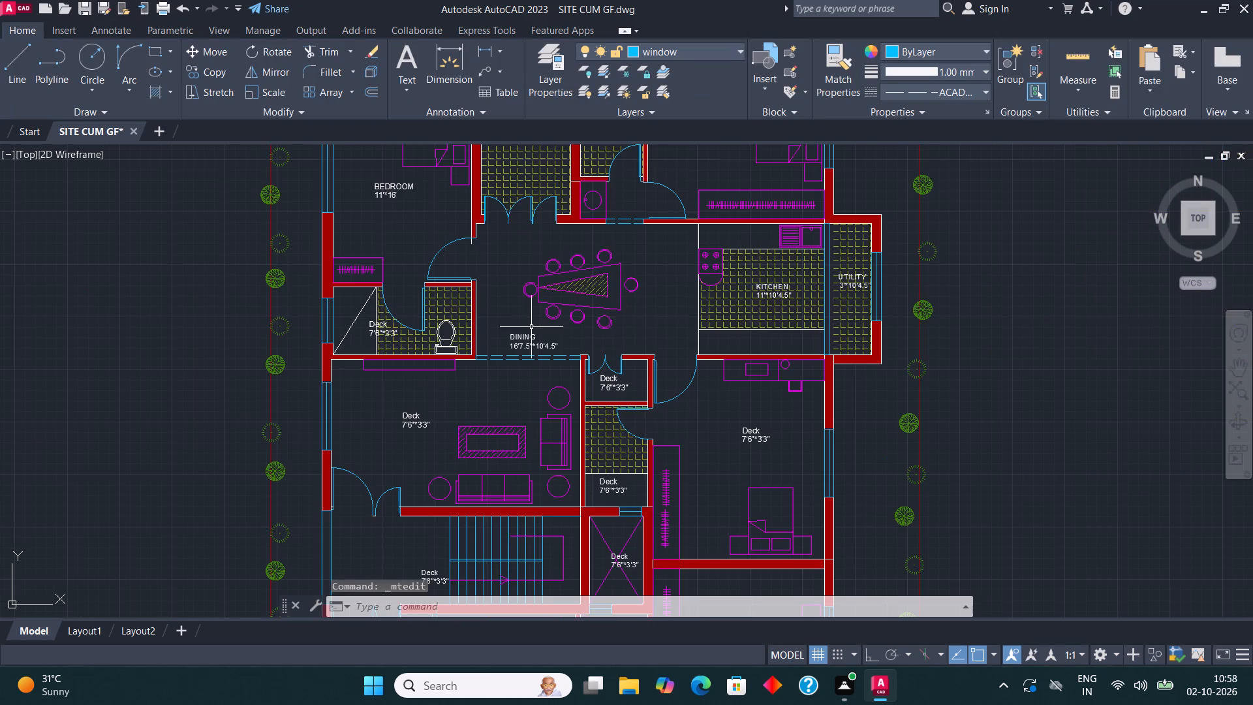
middle_click_drag(607, 390, 619, 397)
middle_click_drag(415, 383, 392, 483)
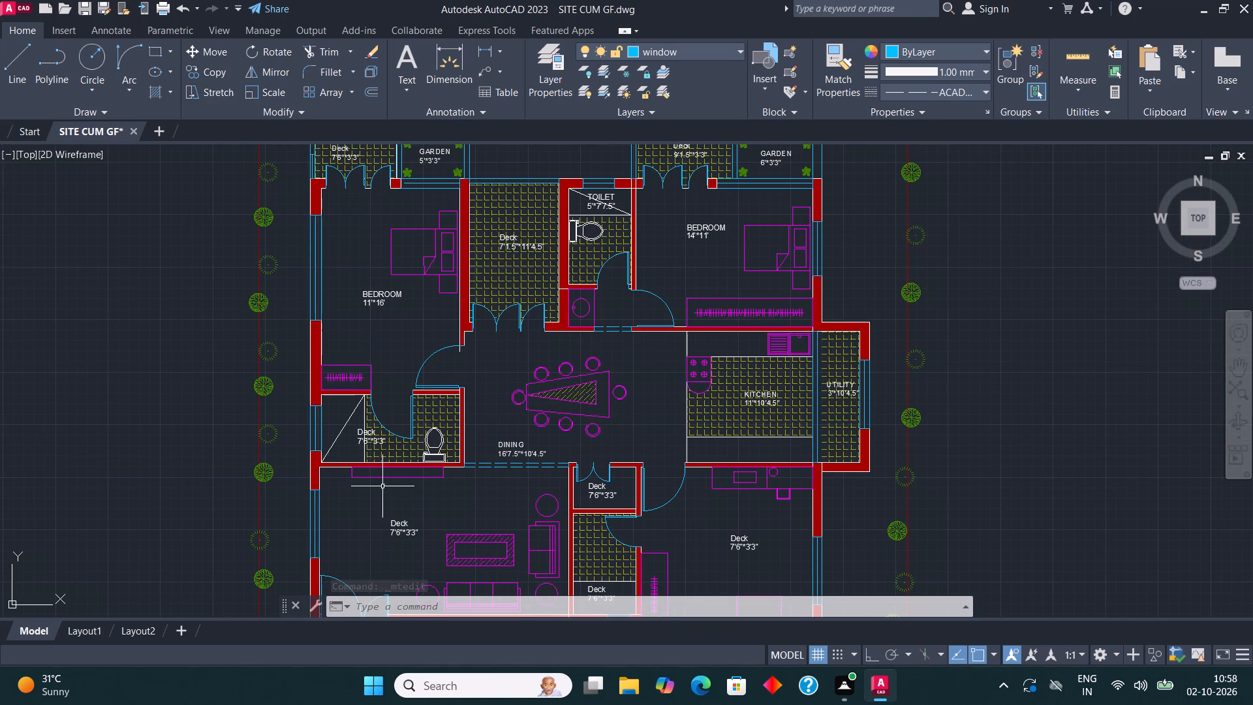
scroll(373, 436, "up", 2)
left_click(369, 432)
right_click(369, 432)
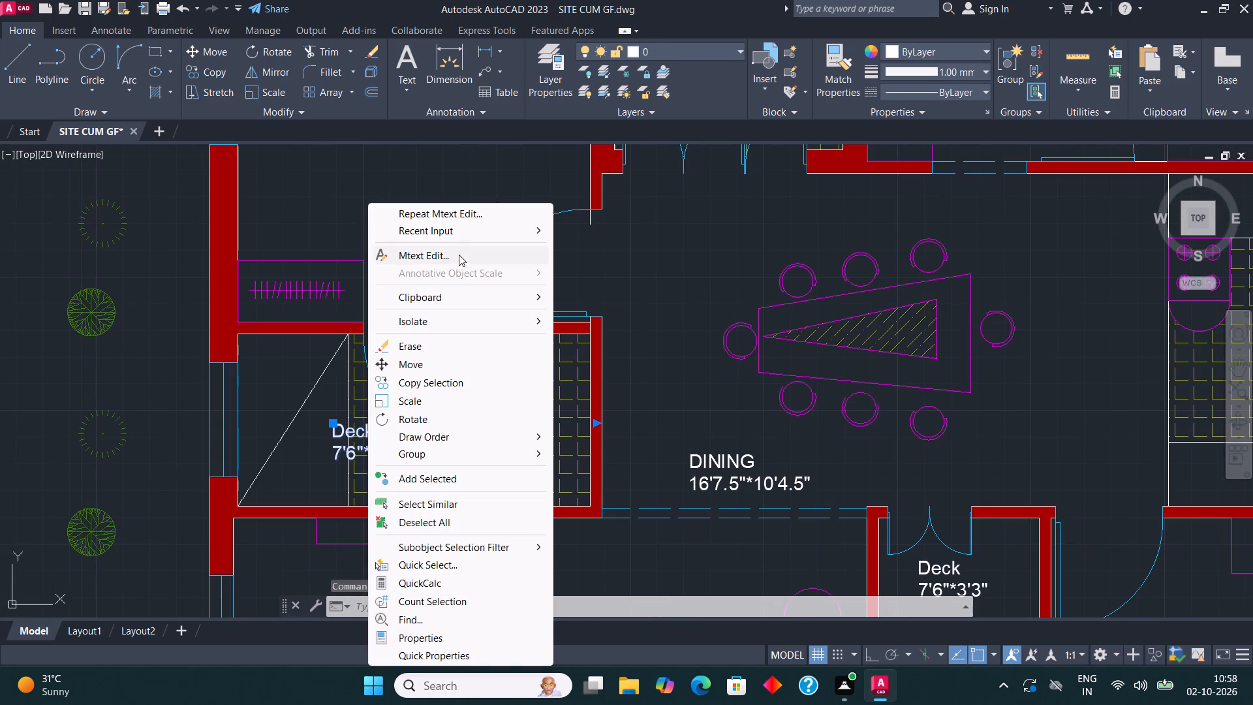
left_click(459, 254)
left_click(423, 463)
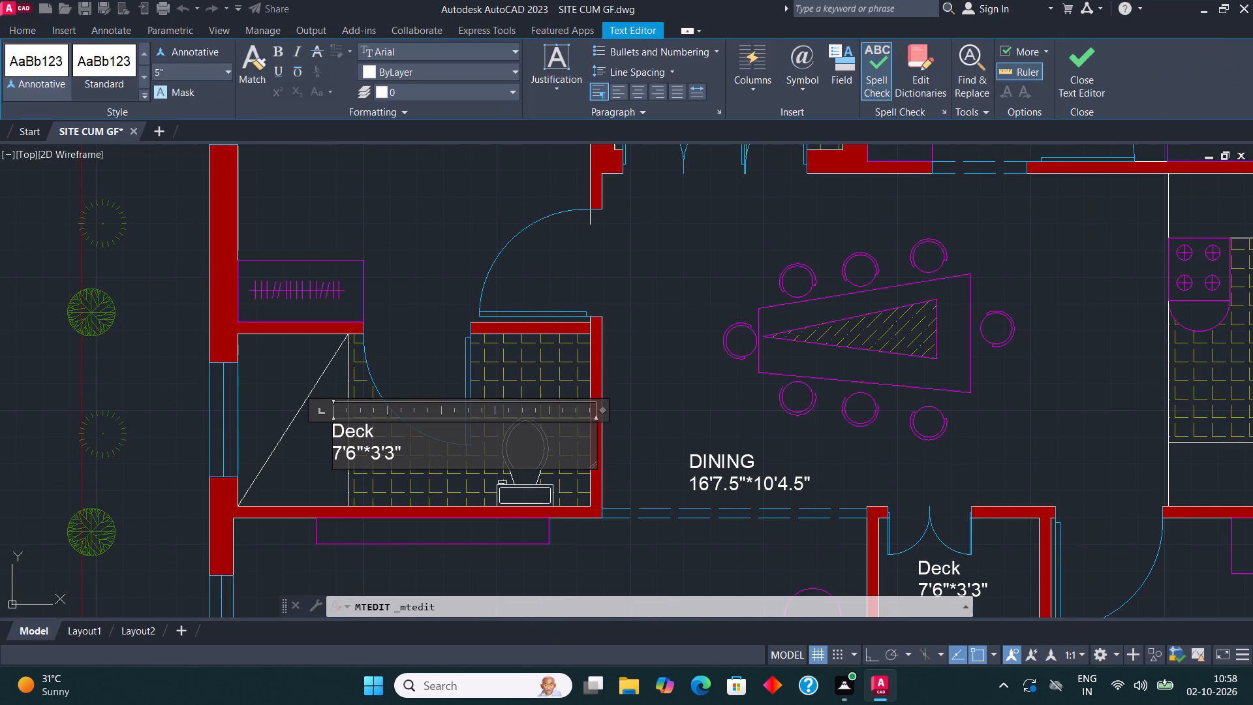
key("BackSpace")
key("BackSpace")
key("BackSpace")
key("BackSpace")
key("BackSpace")
key("BackSpace")
key("BackSpace")
key("BackSpace")
key("BackSpace")
key("BackSpace")
key("BackSpace")
key("BackSpace")
key("BackSpace")
key("BackSpace")
key("BackSpace")
key("BackSpace")
key("BackSpace")
key("BackSpace")
key("BackSpace")
key("BackSpace")
type("TOILET")
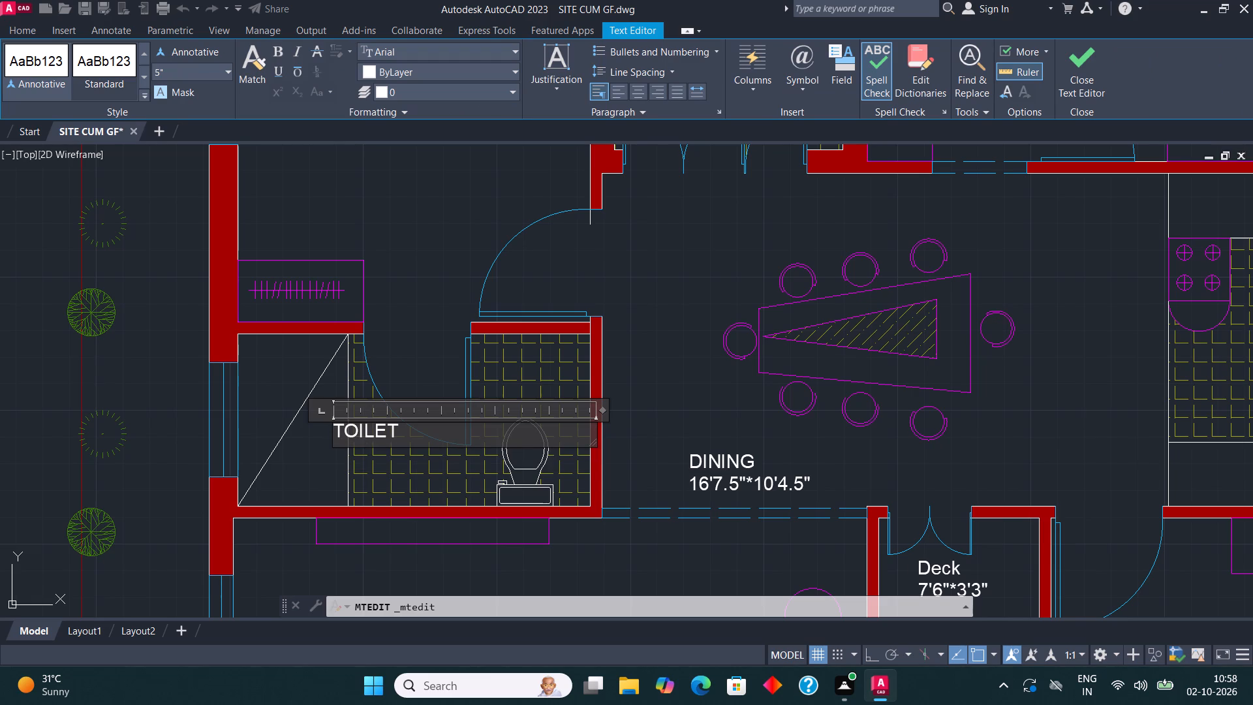
key("Return")
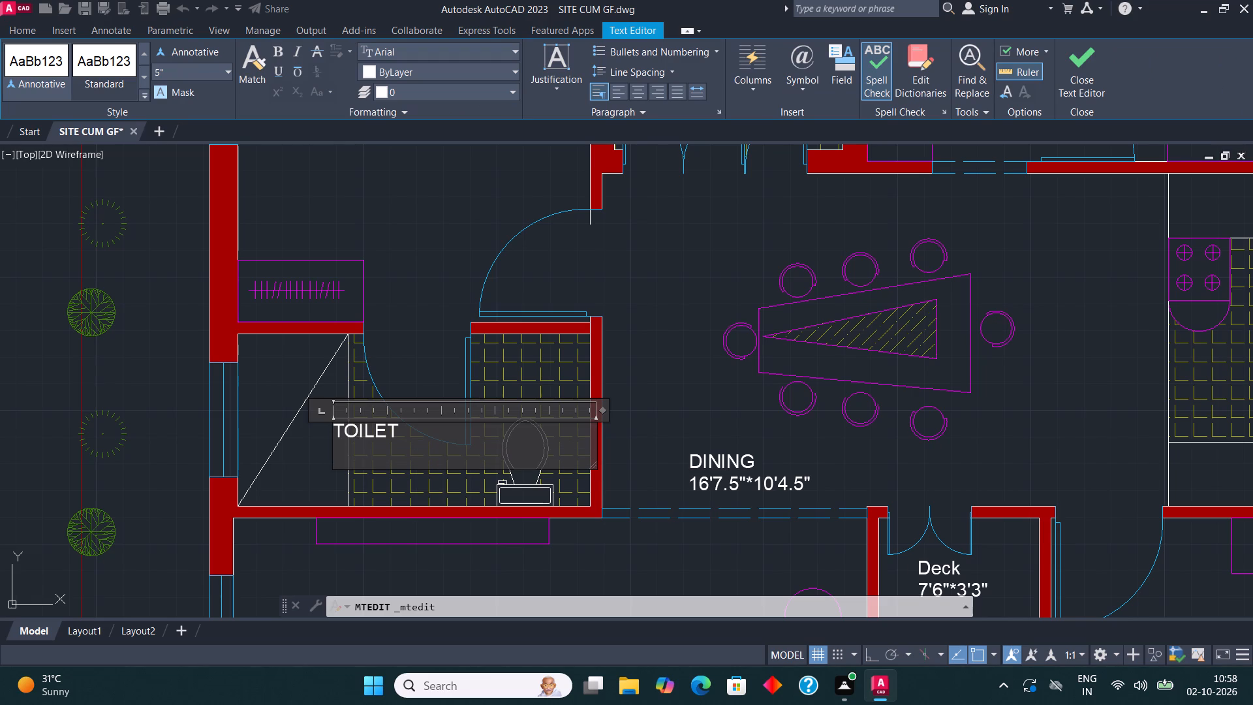
type("11'")
type("*5'")
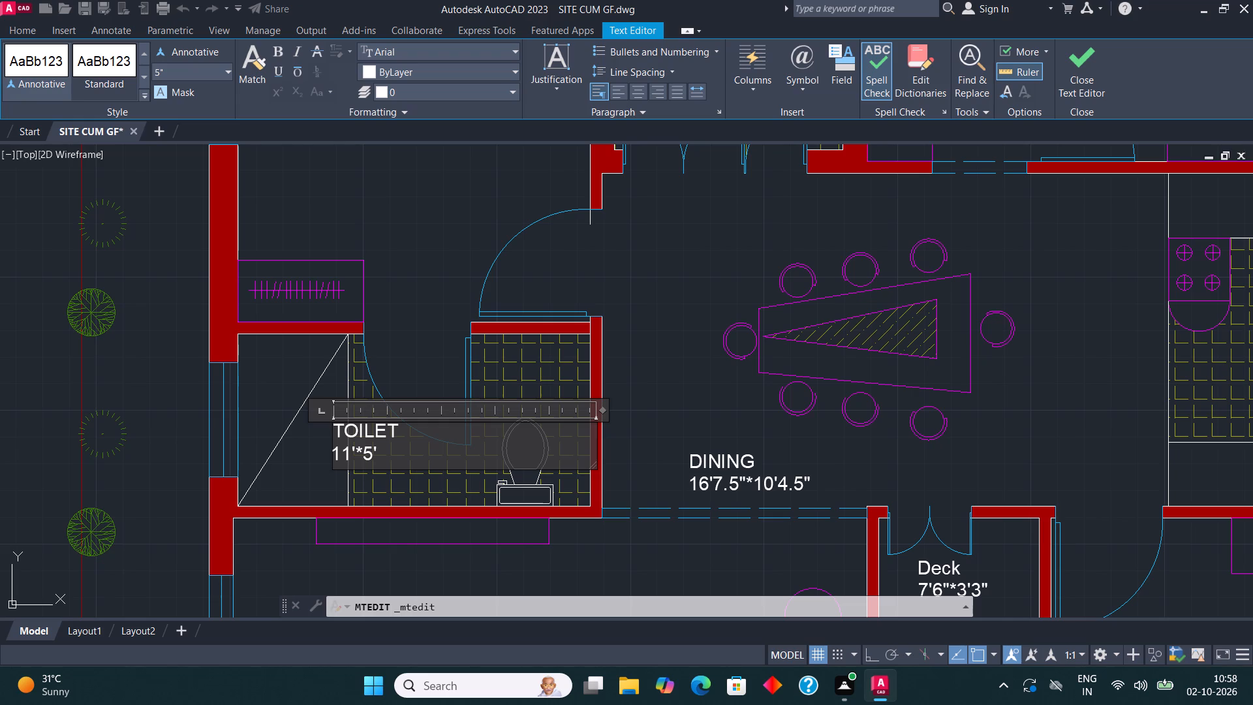
type("4.5\"")
left_click(1075, 72)
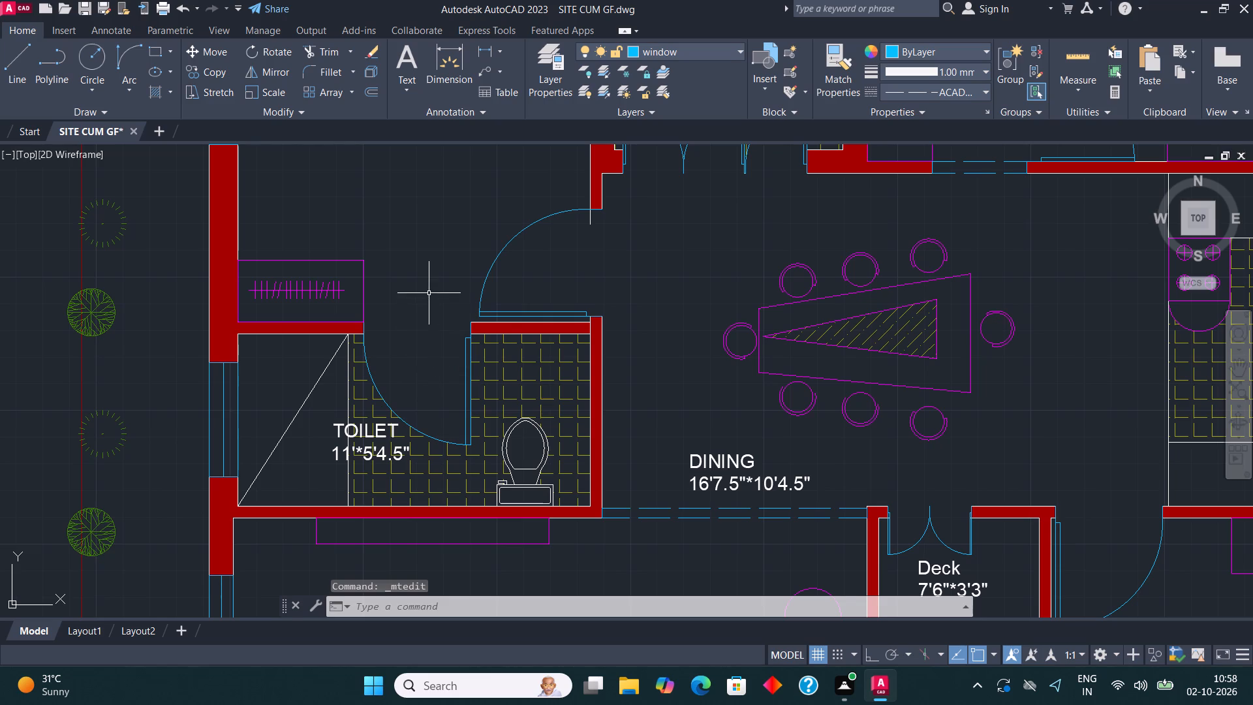
Change the Deck label in the sofa room south of the west toilet to read LIVING with 19'3"*12' on the second line.
scroll(429, 293, "down", 2)
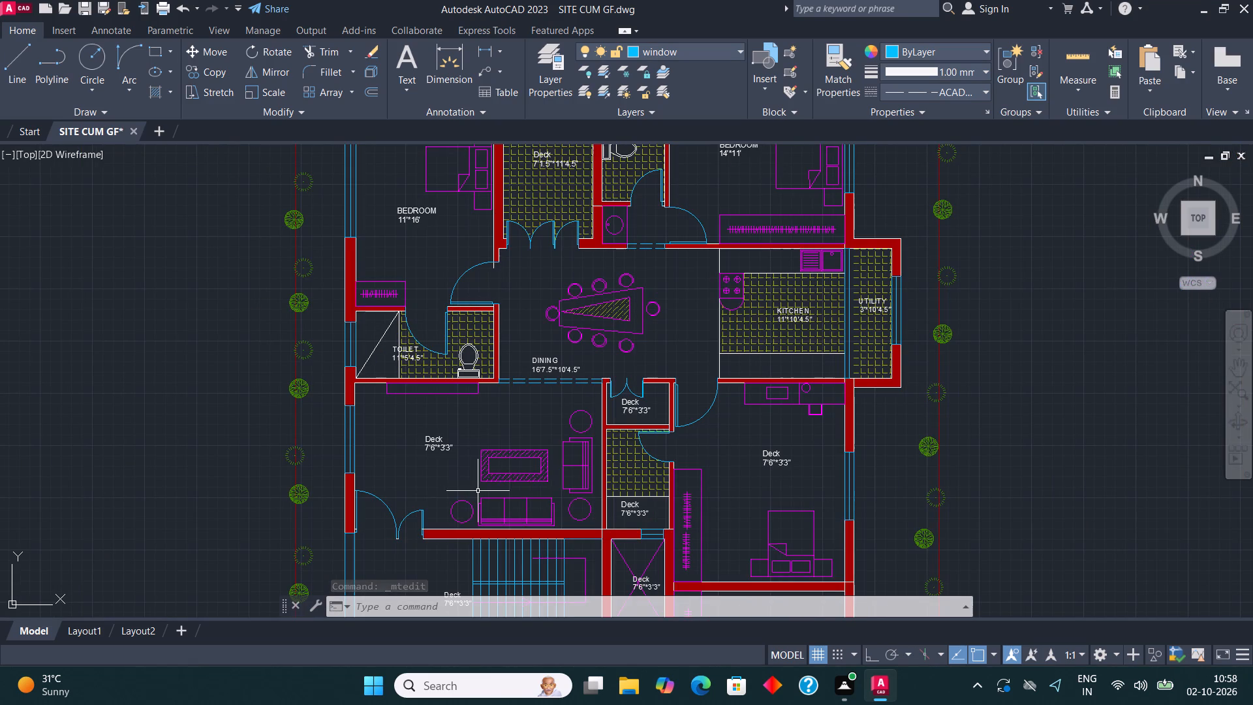
scroll(487, 478, "up", 1)
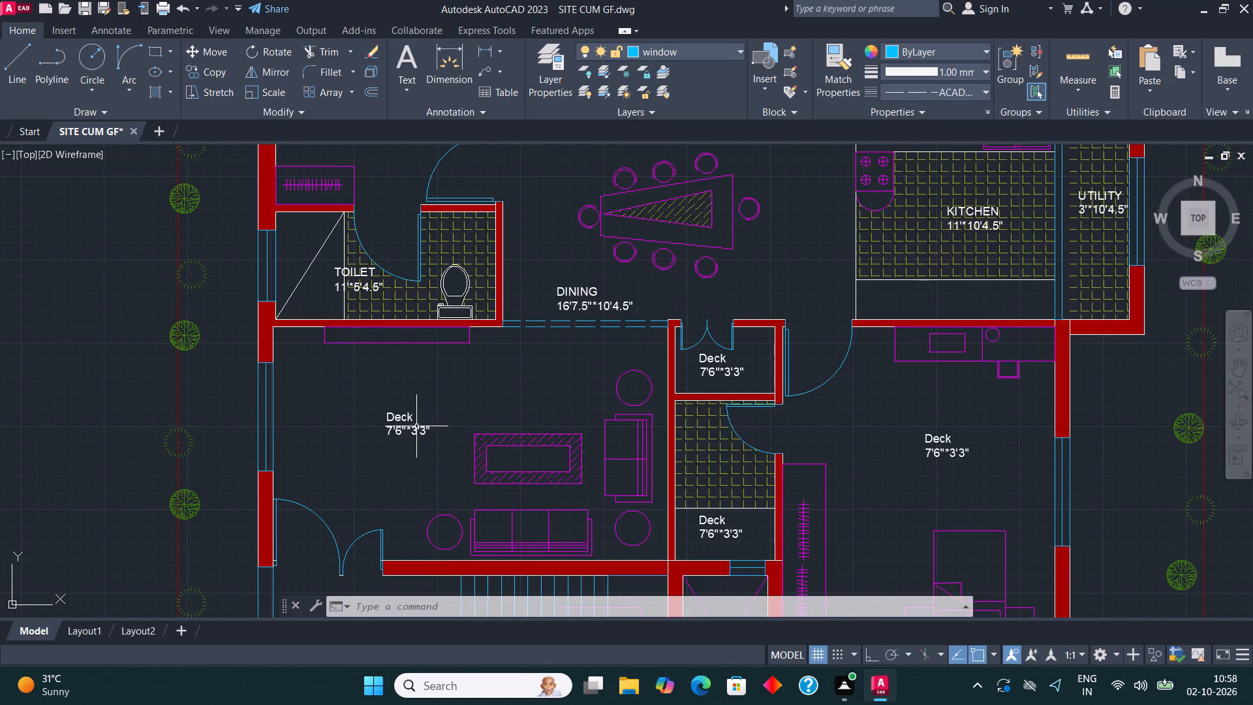
scroll(403, 420, "up", 1)
left_click(401, 419)
right_click(400, 421)
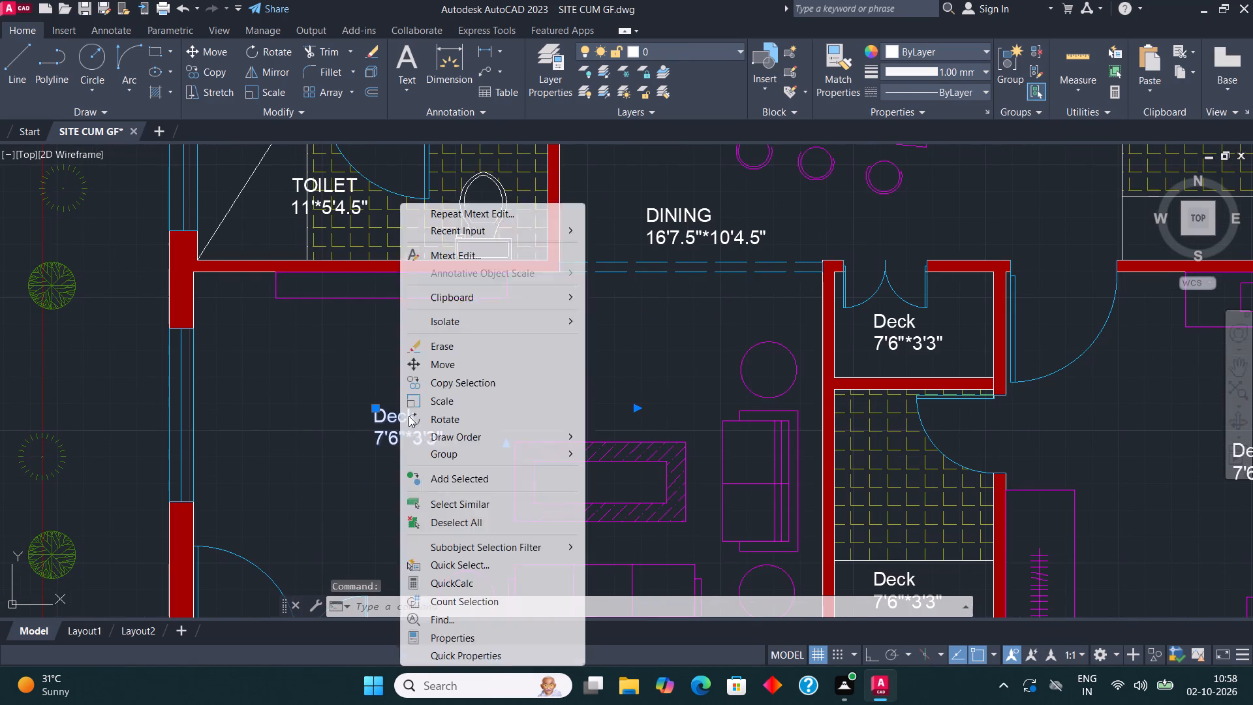
left_click(472, 255)
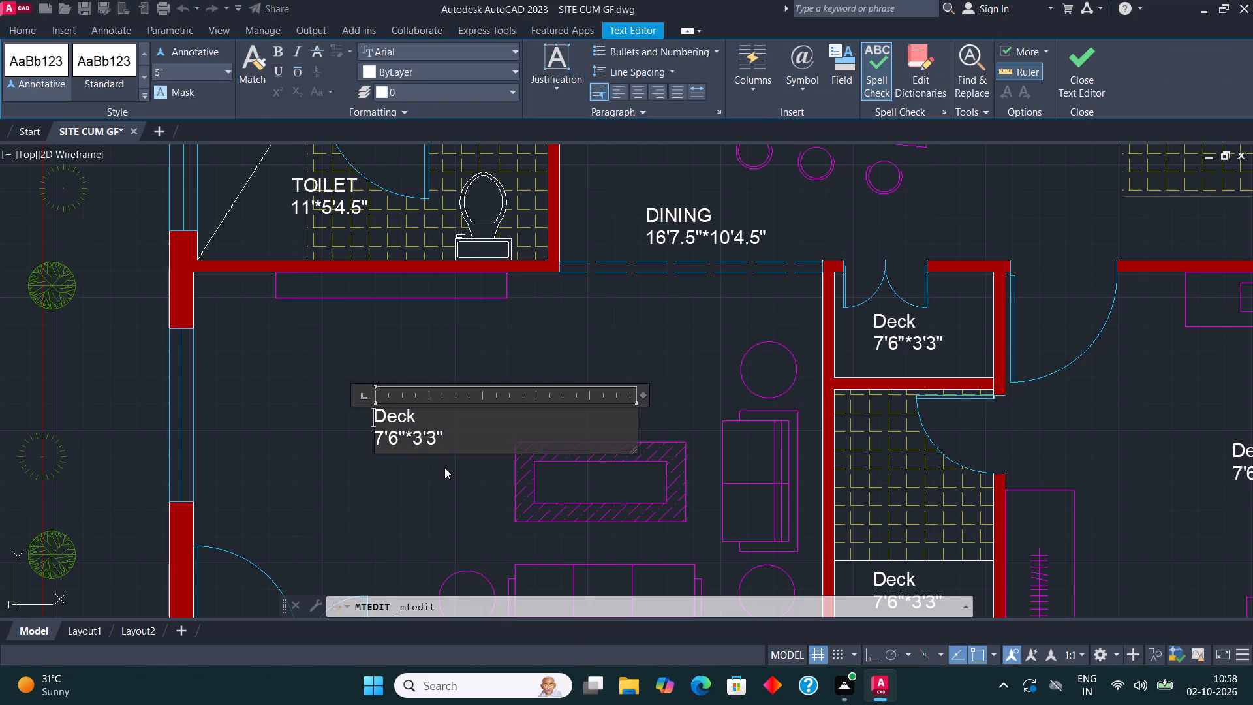
left_click(474, 424)
left_click(474, 444)
key("BackSpace")
key("BackSpace")
key("BackSpace")
key("BackSpace")
key("BackSpace")
key("BackSpace")
key("BackSpace")
key("BackSpace")
key("BackSpace")
key("BackSpace")
key("BackSpace")
key("BackSpace")
key("BackSpace")
key("BackSpace")
key("BackSpace")
key("BackSpace")
key("BackSpace")
key("BackSpace")
key("BackSpace")
key("BackSpace")
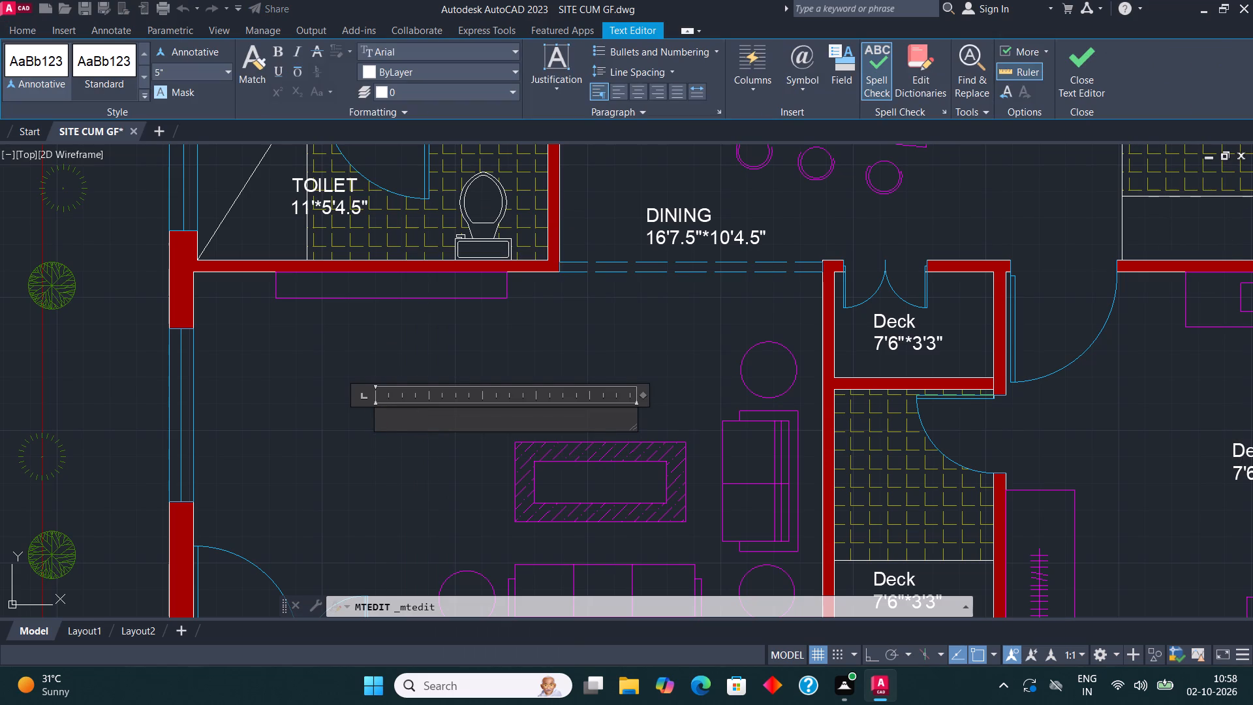
type("LIVING")
key("Return")
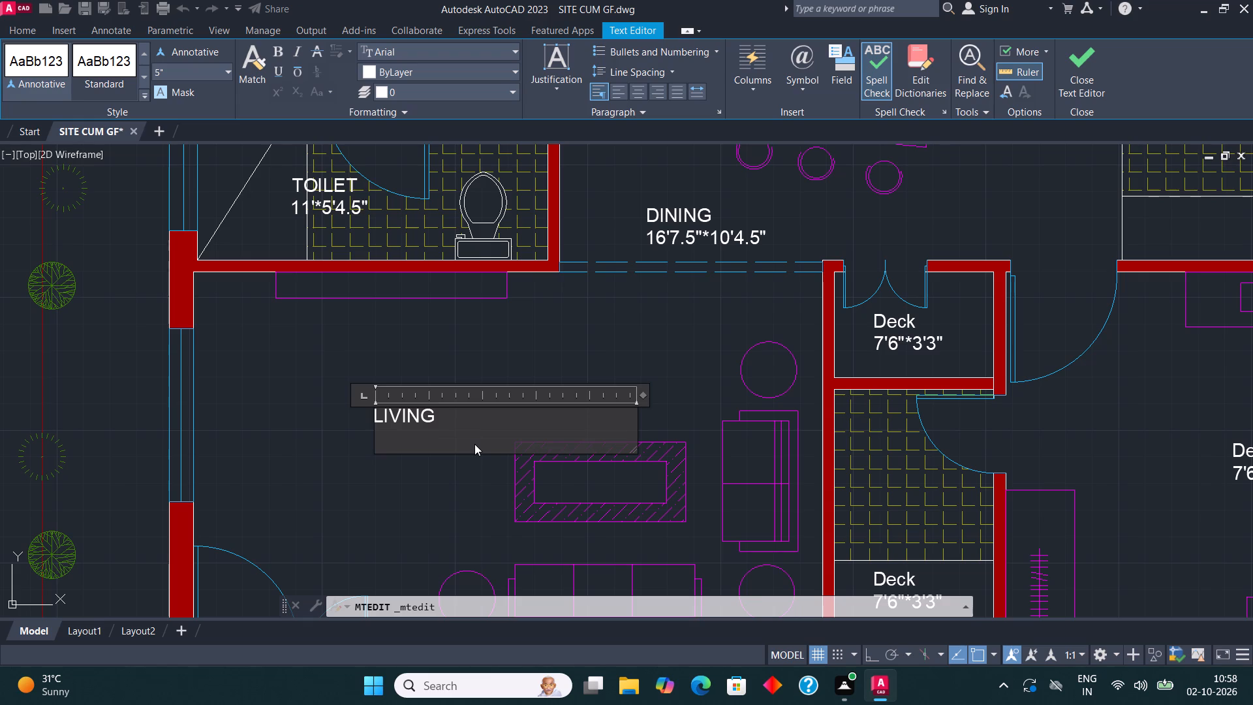
type("19'3\"*")
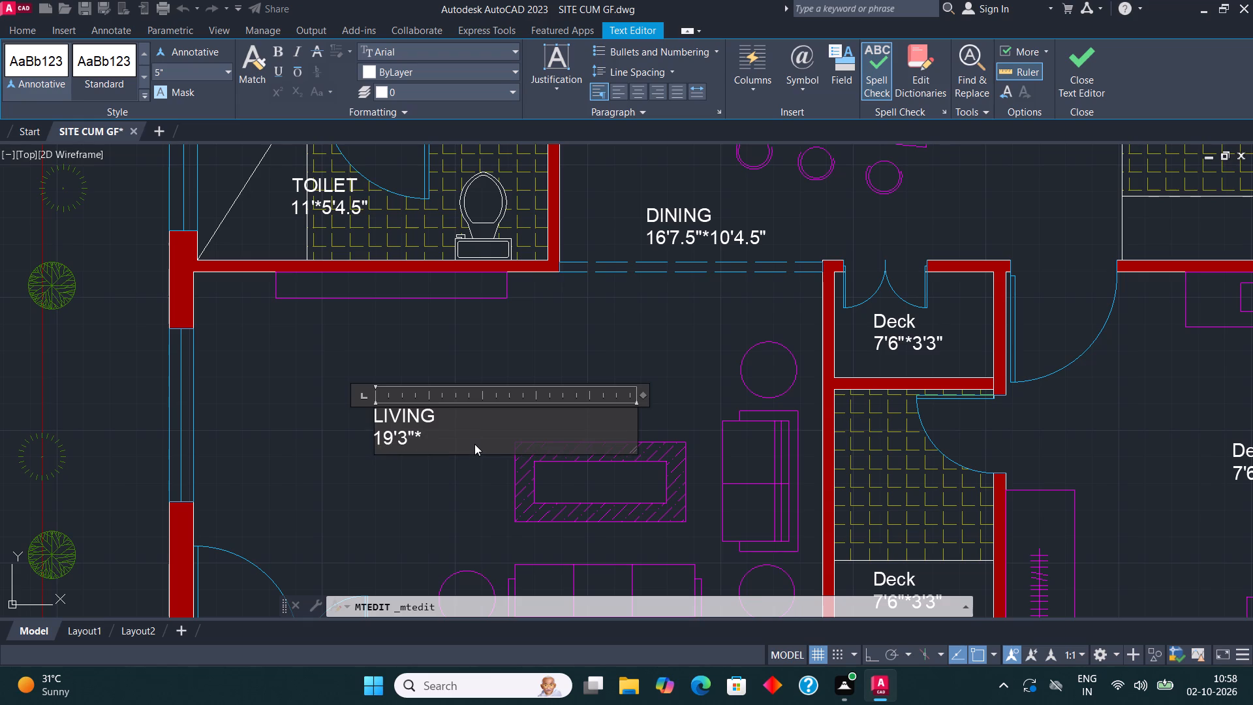
type("12'")
scroll(474, 444, "up", 2)
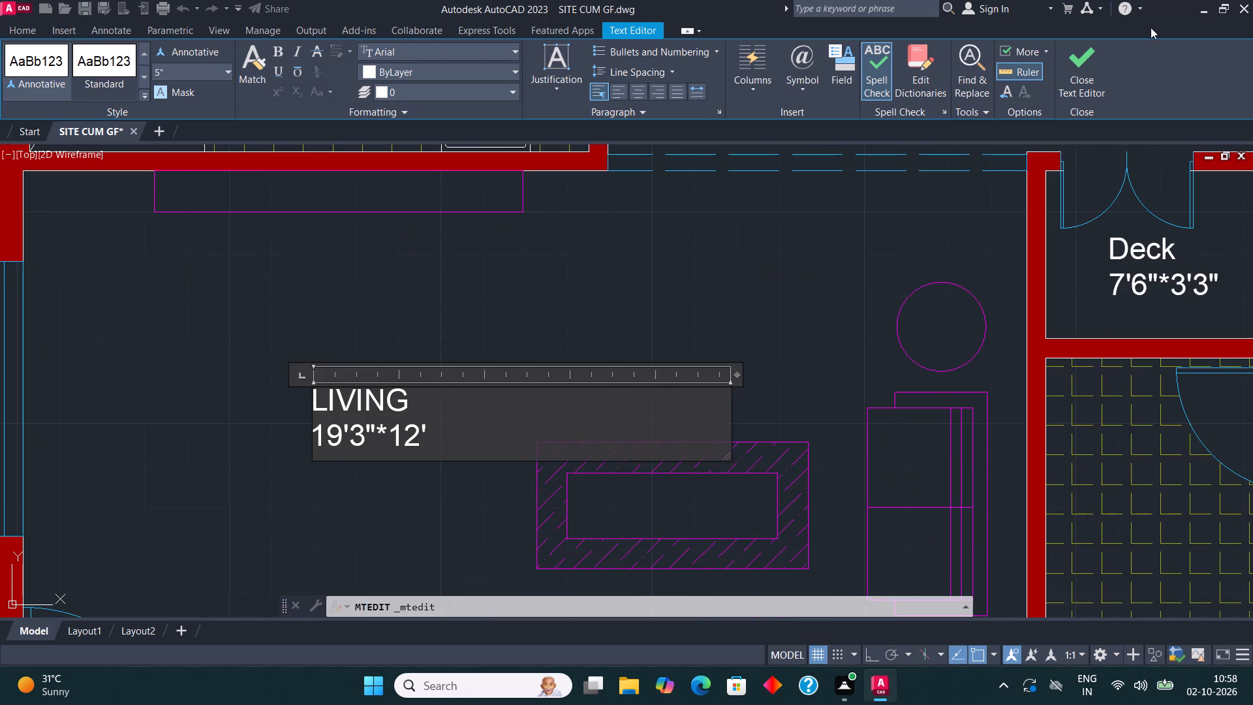
left_click(1102, 59)
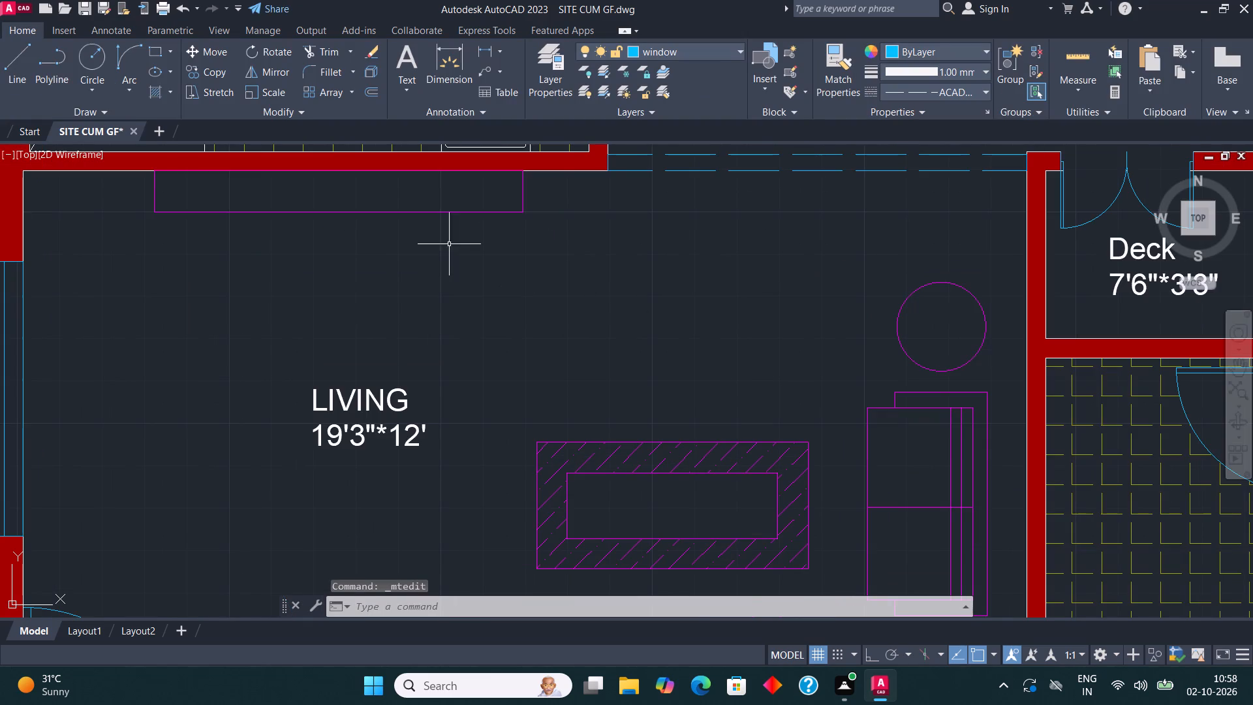
scroll(398, 251, "down", 2)
middle_click_drag(590, 278, 503, 283)
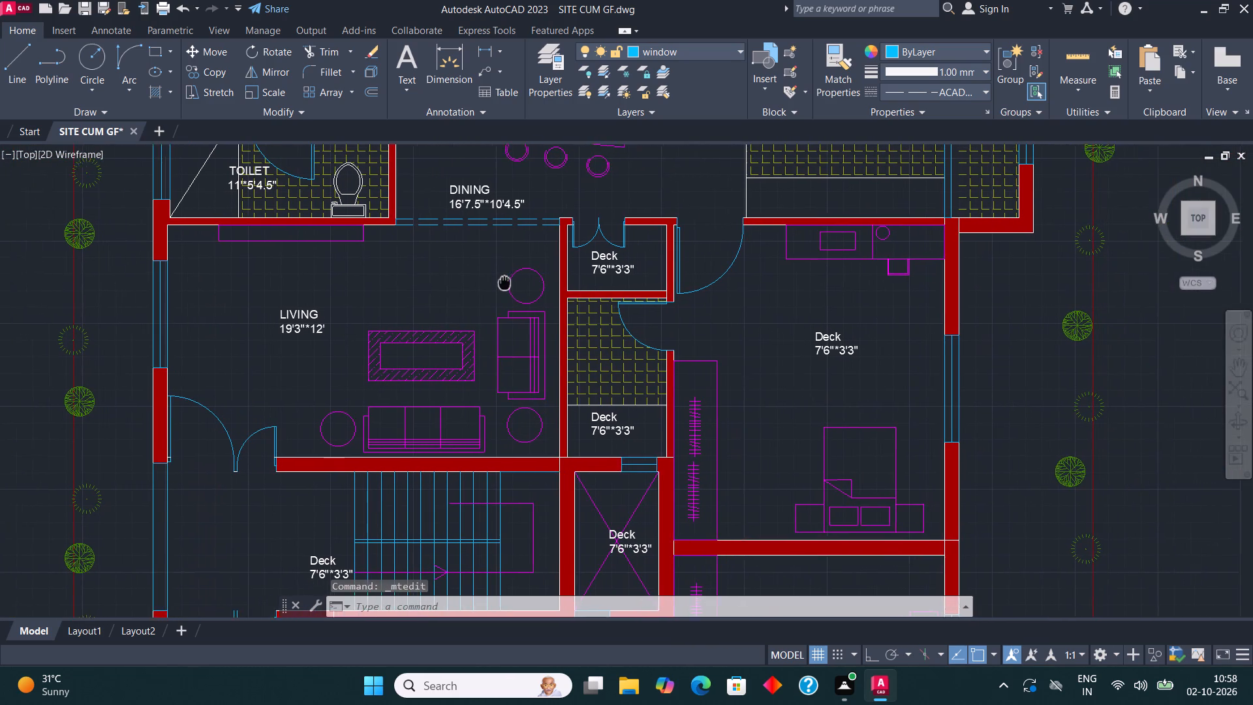
middle_click_drag(503, 283, 467, 282)
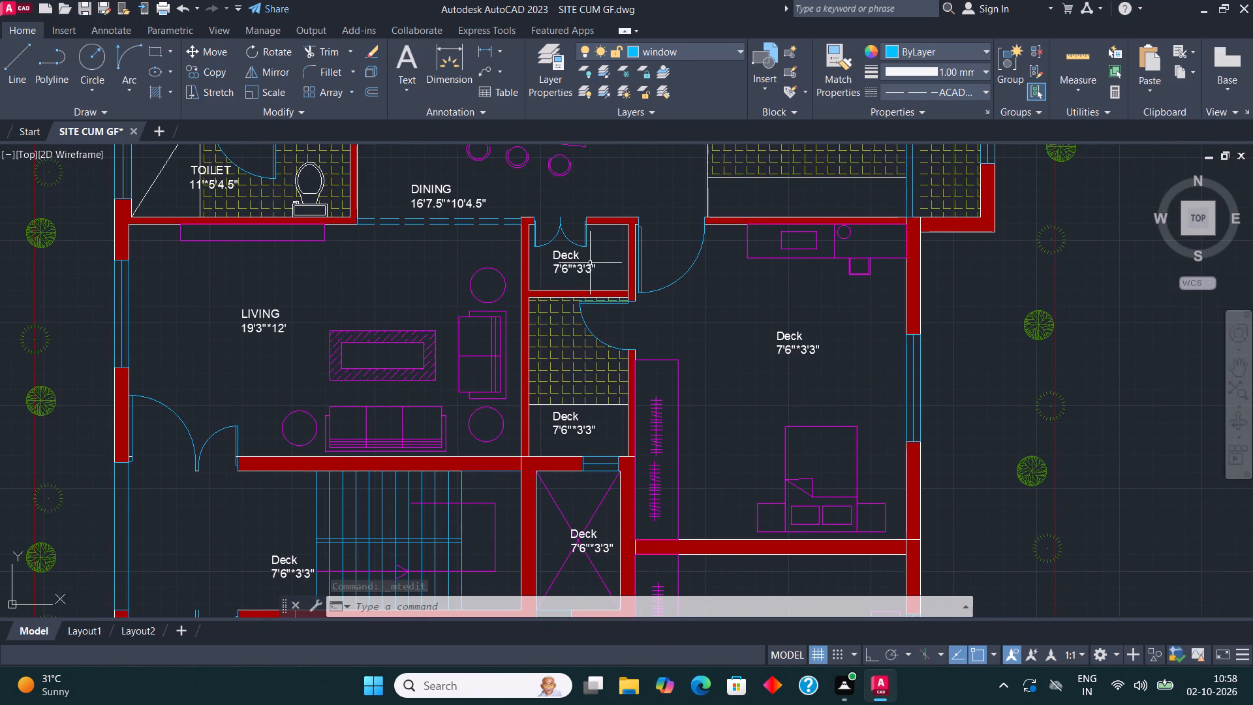
Change the Deck label in the small double-door room east of the living area to read POOJA with 5'*3'7.5" on the second line.
scroll(537, 262, "up", 2)
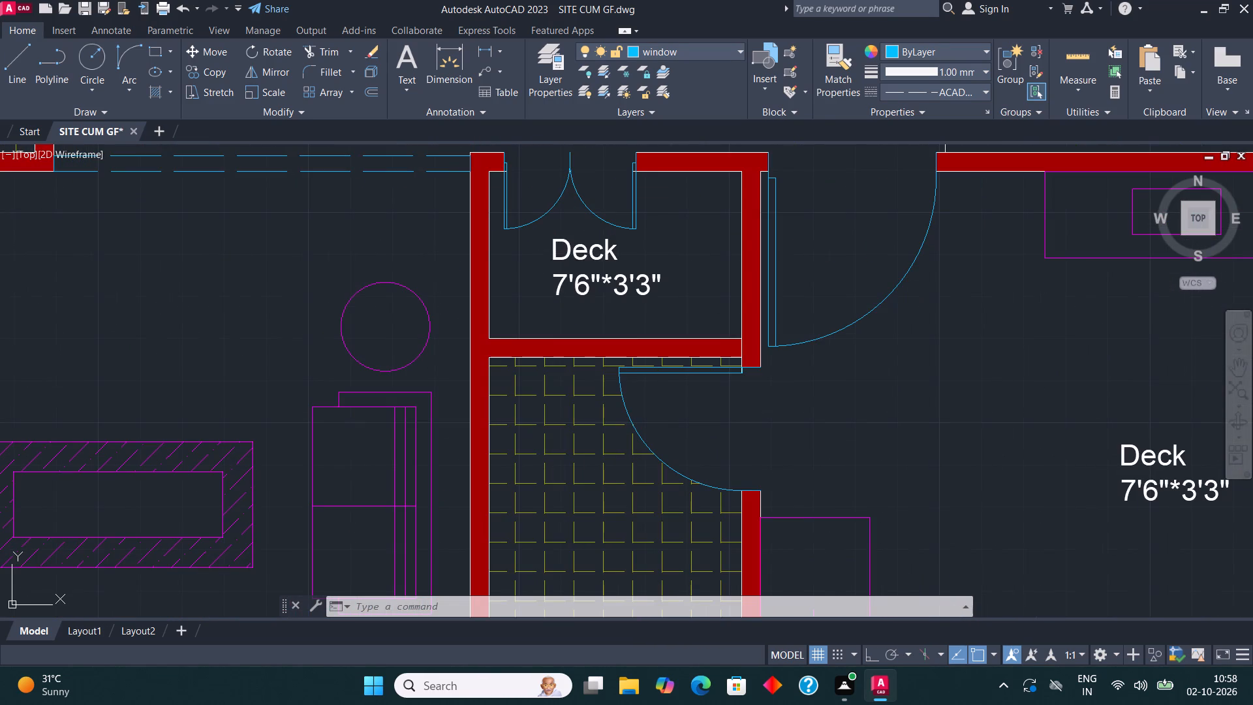
left_click(573, 253)
right_click(574, 252)
left_click(642, 262)
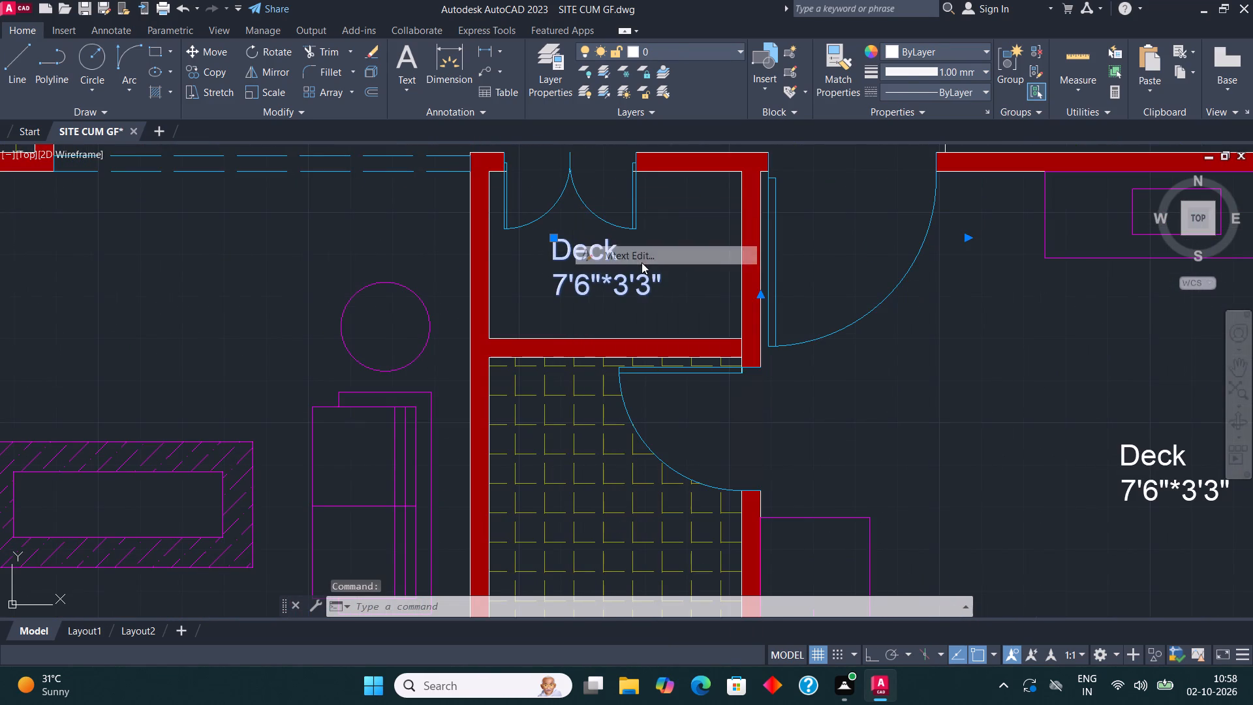
left_click(679, 289)
key("BackSpace")
key("BackSpace")
key("BackSpace")
key("BackSpace")
key("BackSpace")
key("BackSpace")
key("BackSpace")
key("BackSpace")
key("BackSpace")
key("BackSpace")
key("BackSpace")
key("BackSpace")
key("BackSpace")
key("BackSpace")
key("BackSpace")
key("BackSpace")
key("BackSpace")
key("BackSpace")
key("BackSpace")
key("BackSpace")
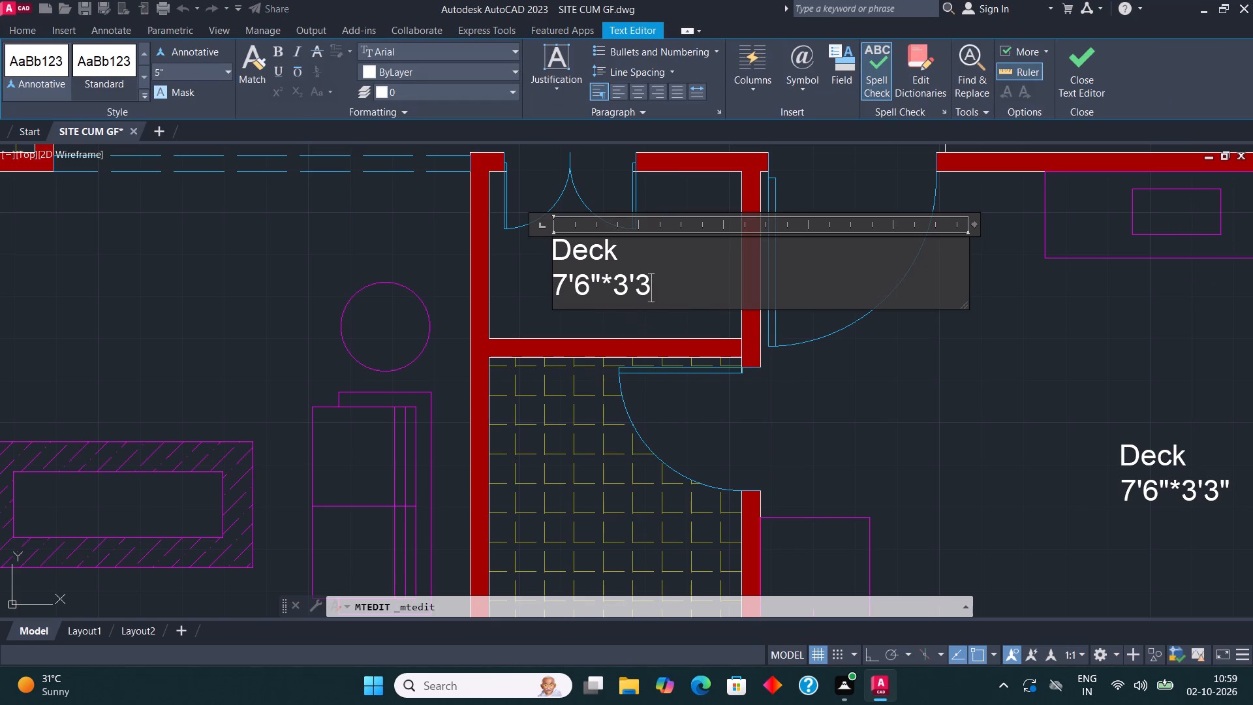
type("POOJA")
key("Return")
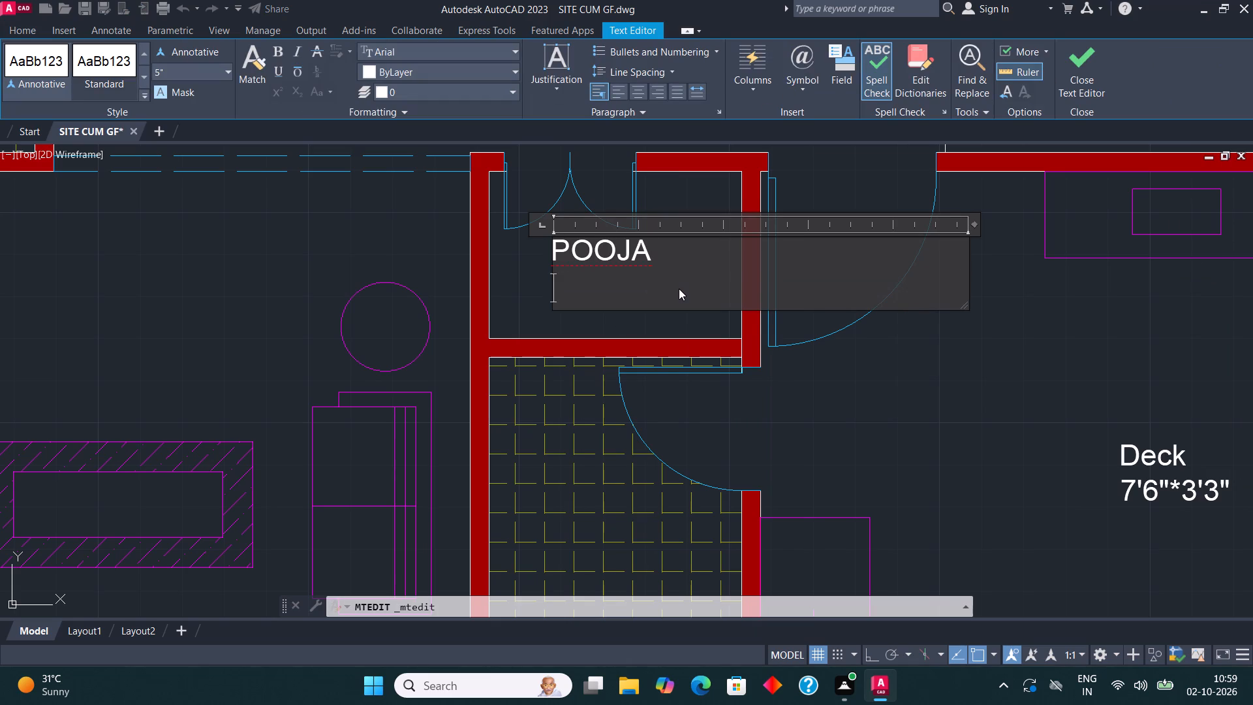
key("5")
type("'*")
key("3")
type("'7.5")
key("shift+quotedbl")
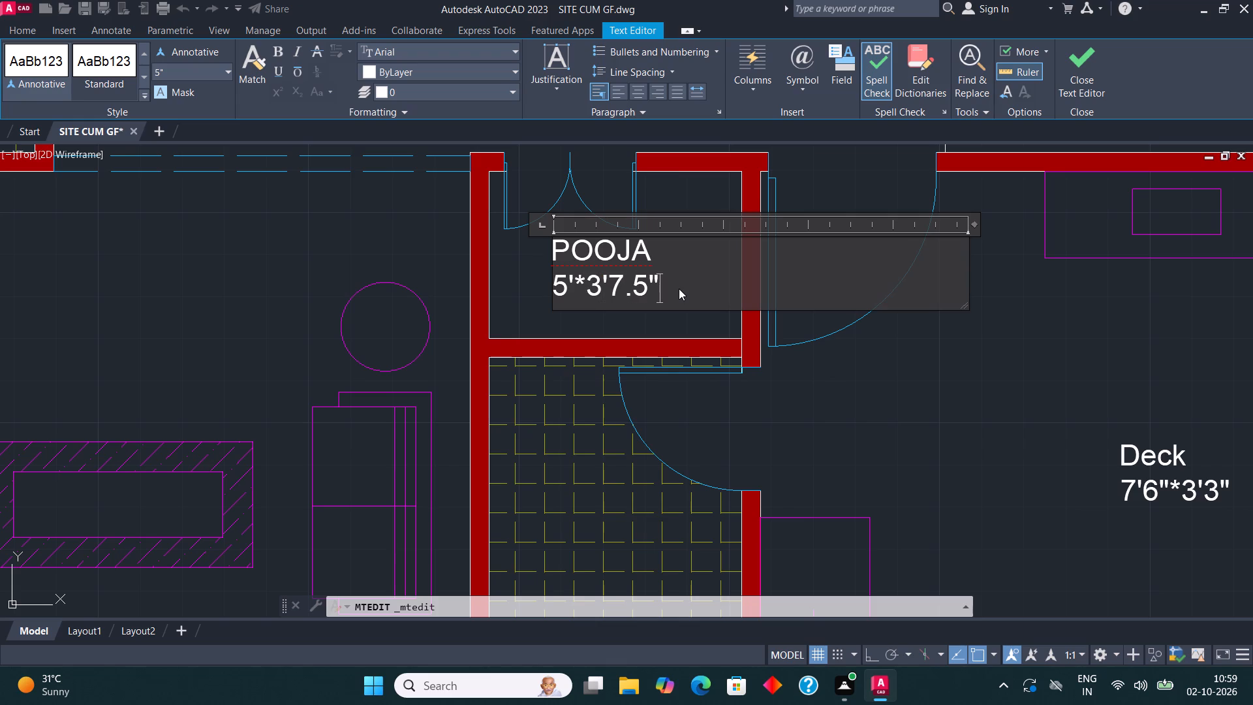
left_click(1094, 57)
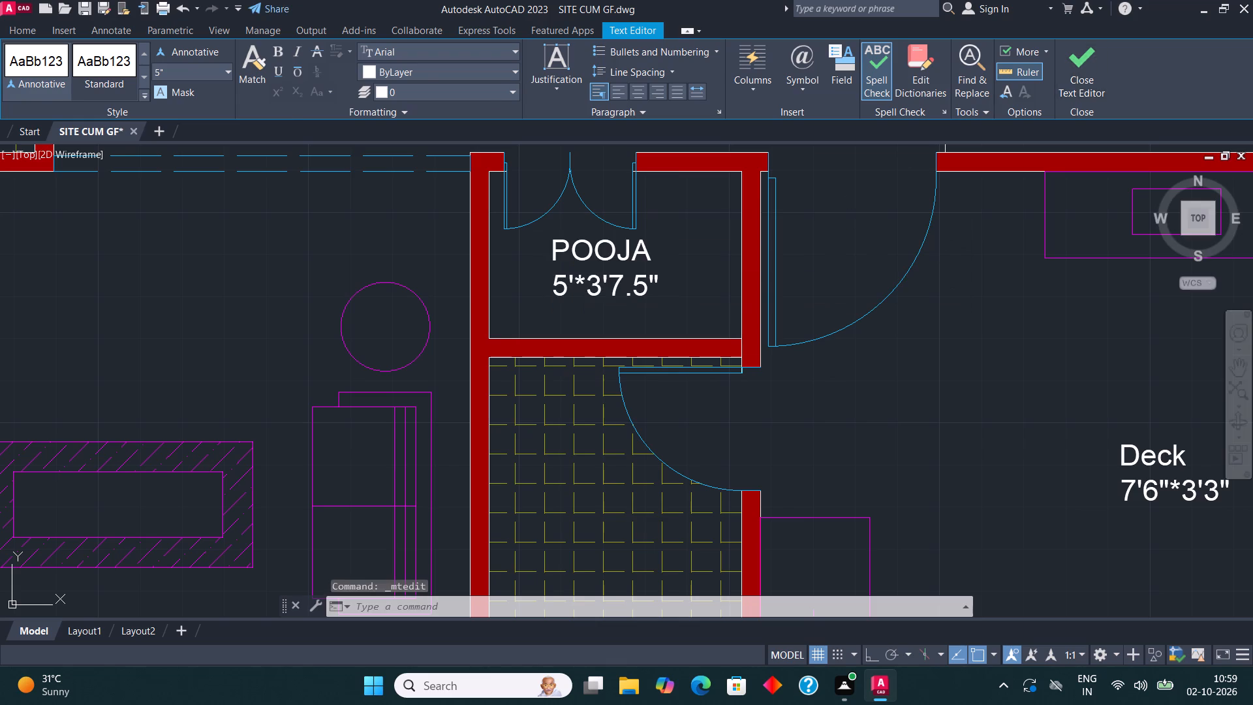
Change the Deck label in the tiled bathroom south of the pooja room to read TOILET with 5'*8' on the second line.
scroll(492, 304, "down", 2)
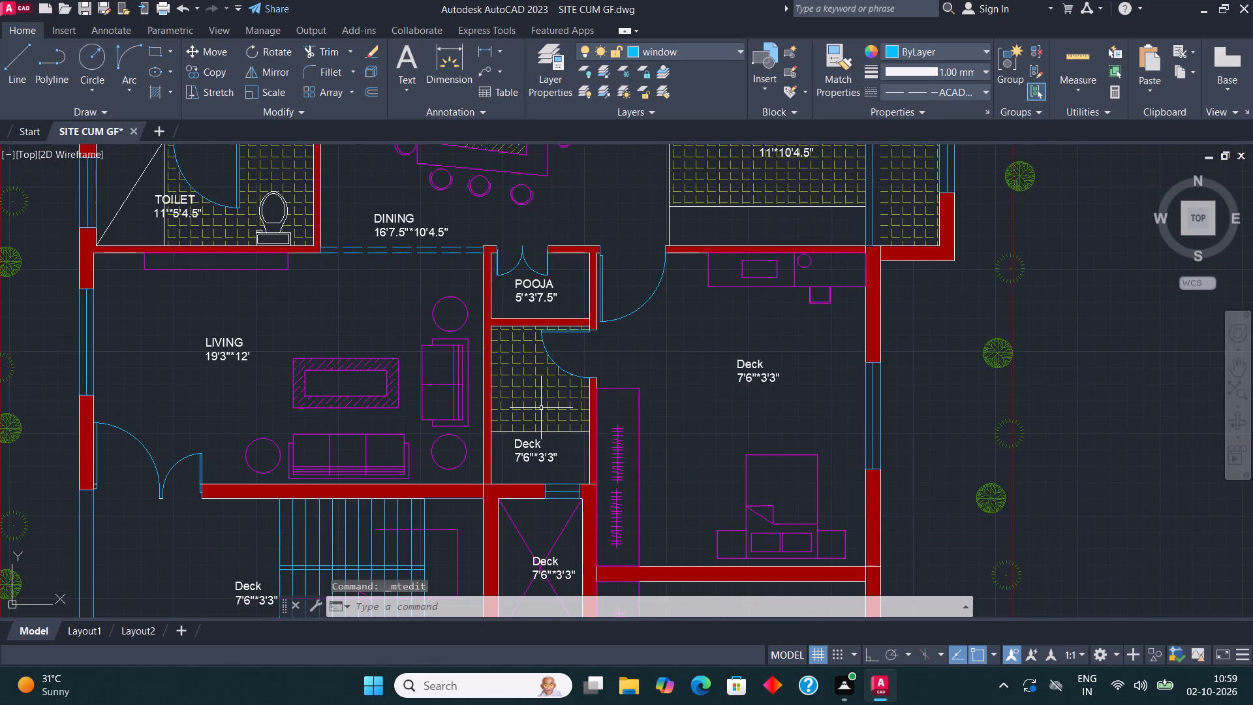
middle_click_drag(565, 399, 604, 366)
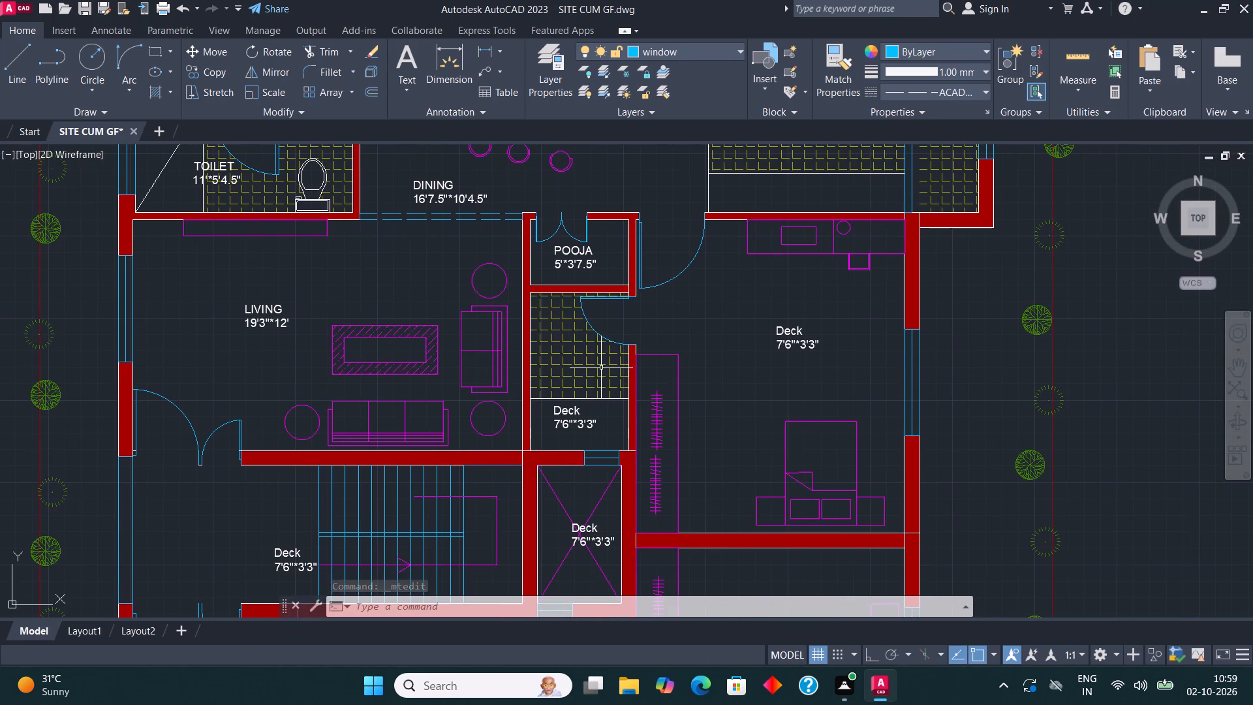
scroll(551, 420, "up", 3)
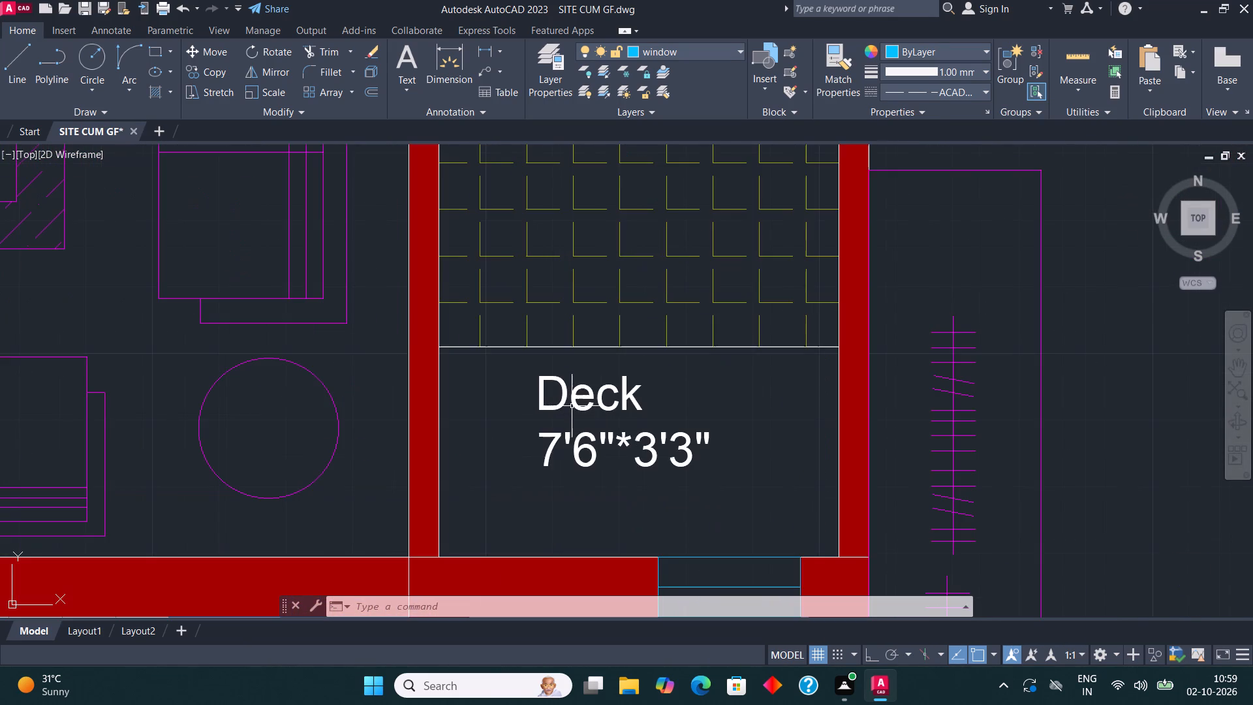
left_click(572, 406)
right_click(572, 405)
left_click(643, 255)
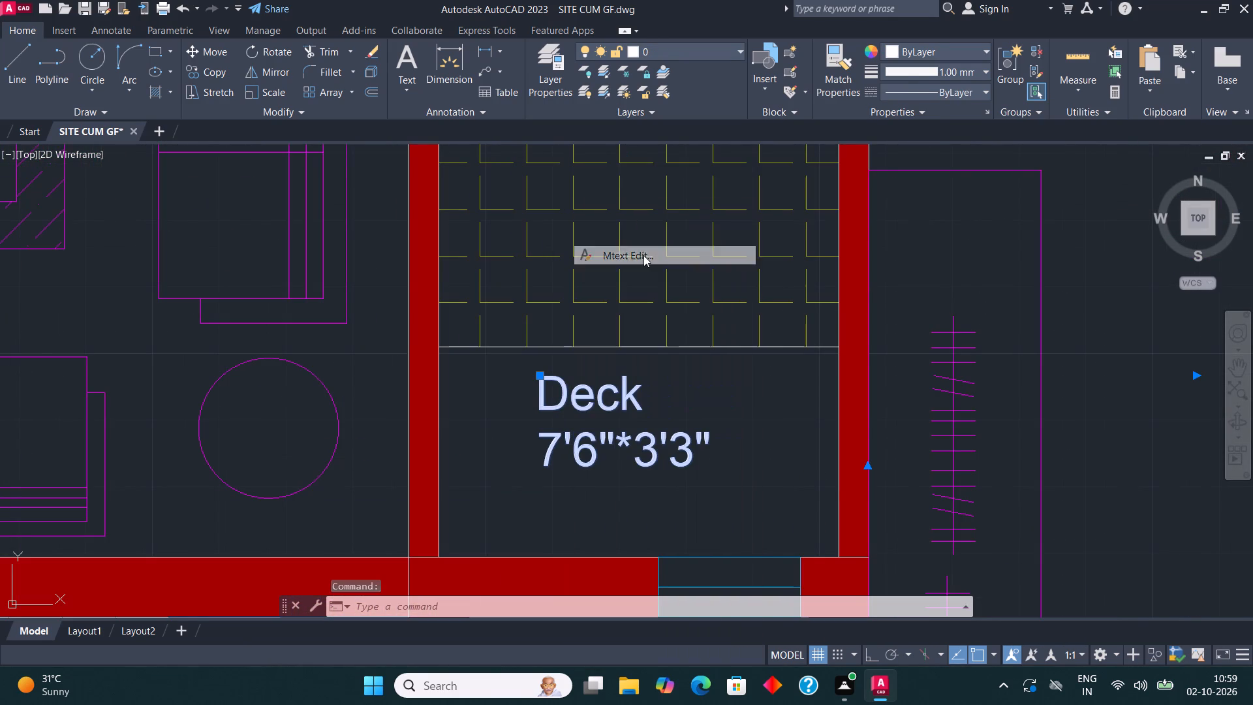
left_click(729, 460)
key("BackSpace")
key("BackSpace")
key("BackSpace")
key("BackSpace")
key("BackSpace")
key("BackSpace")
key("BackSpace")
key("BackSpace")
key("BackSpace")
key("BackSpace")
key("BackSpace")
key("BackSpace")
key("BackSpace")
key("BackSpace")
key("BackSpace")
key("BackSpace")
key("BackSpace")
key("BackSpace")
key("BackSpace")
key("BackSpace")
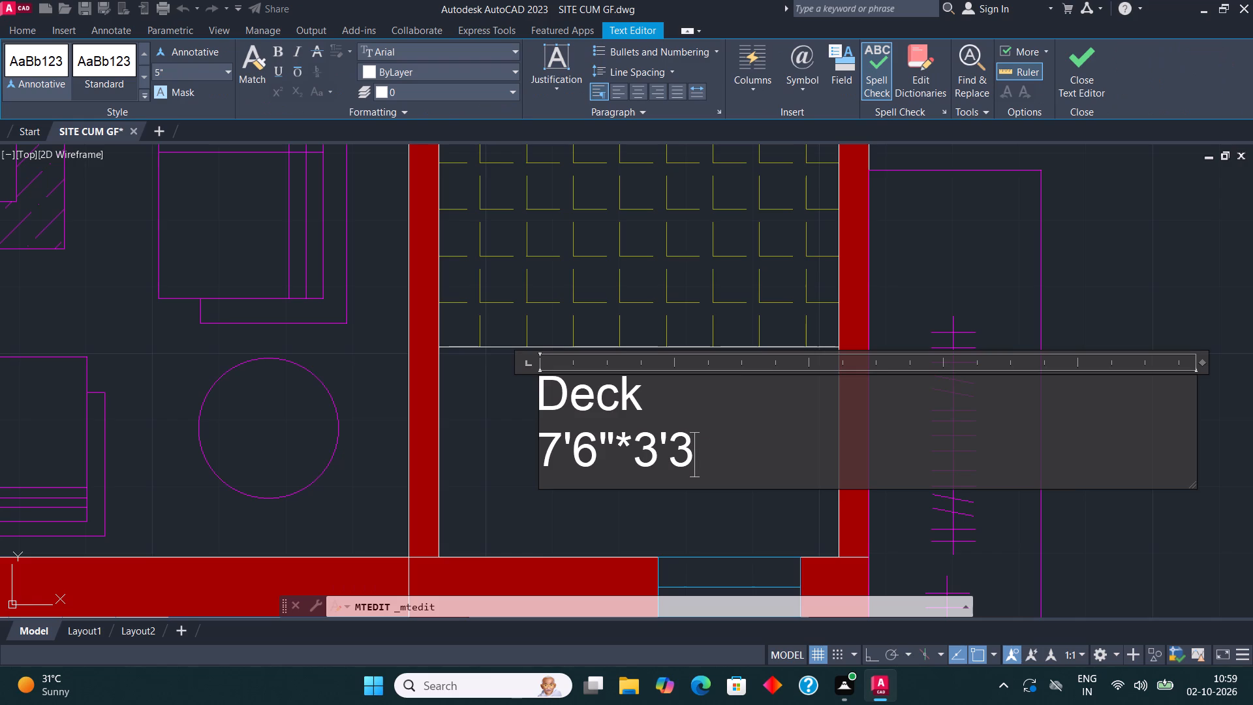
type("TOILET")
key("Return")
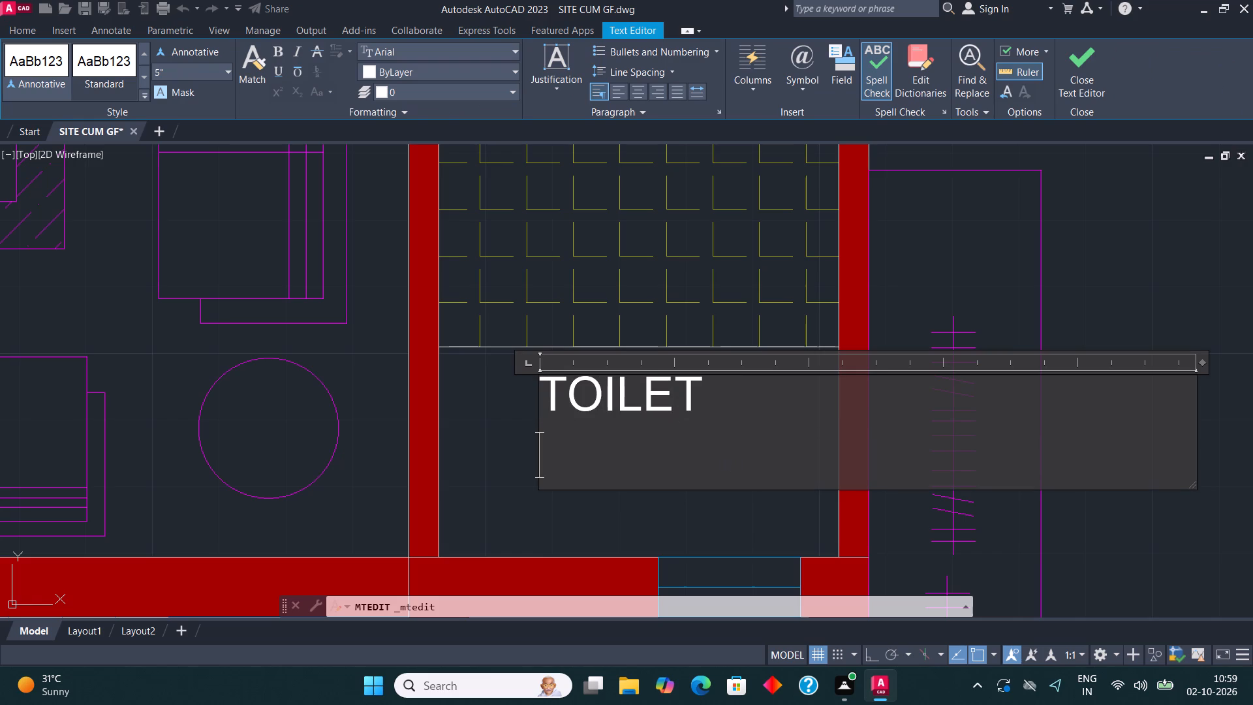
type("5'")
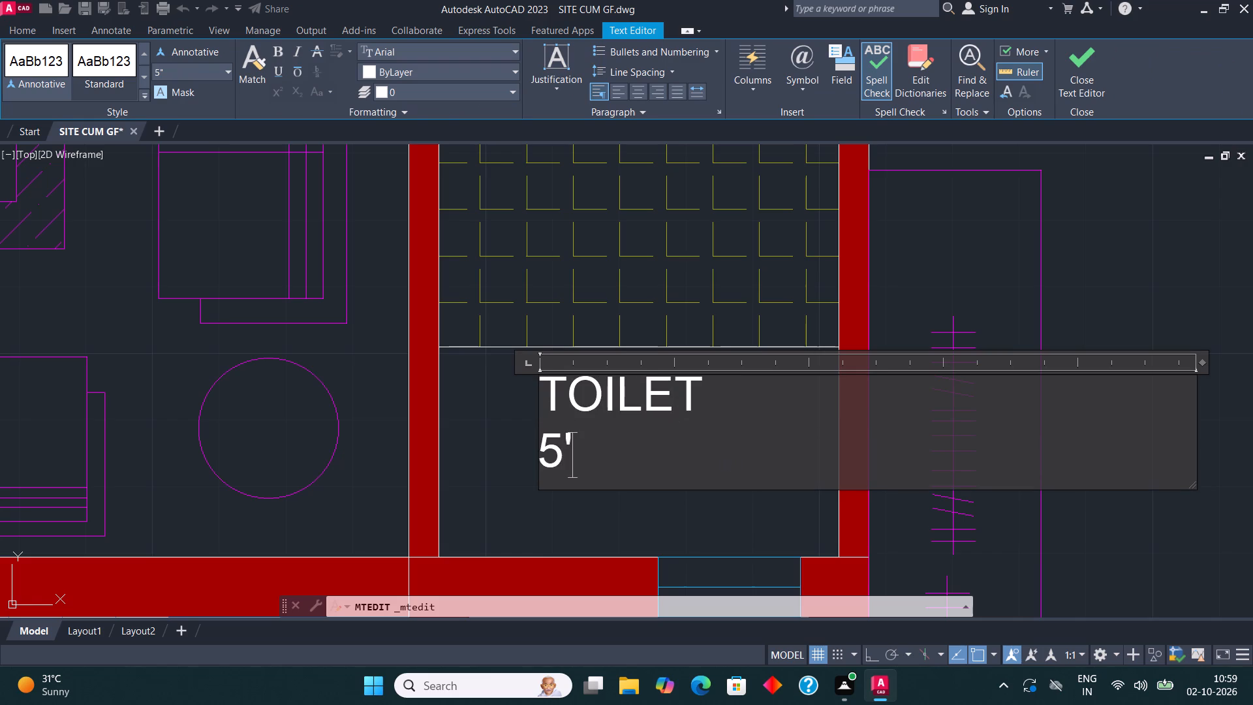
key("asterisk")
type("8'")
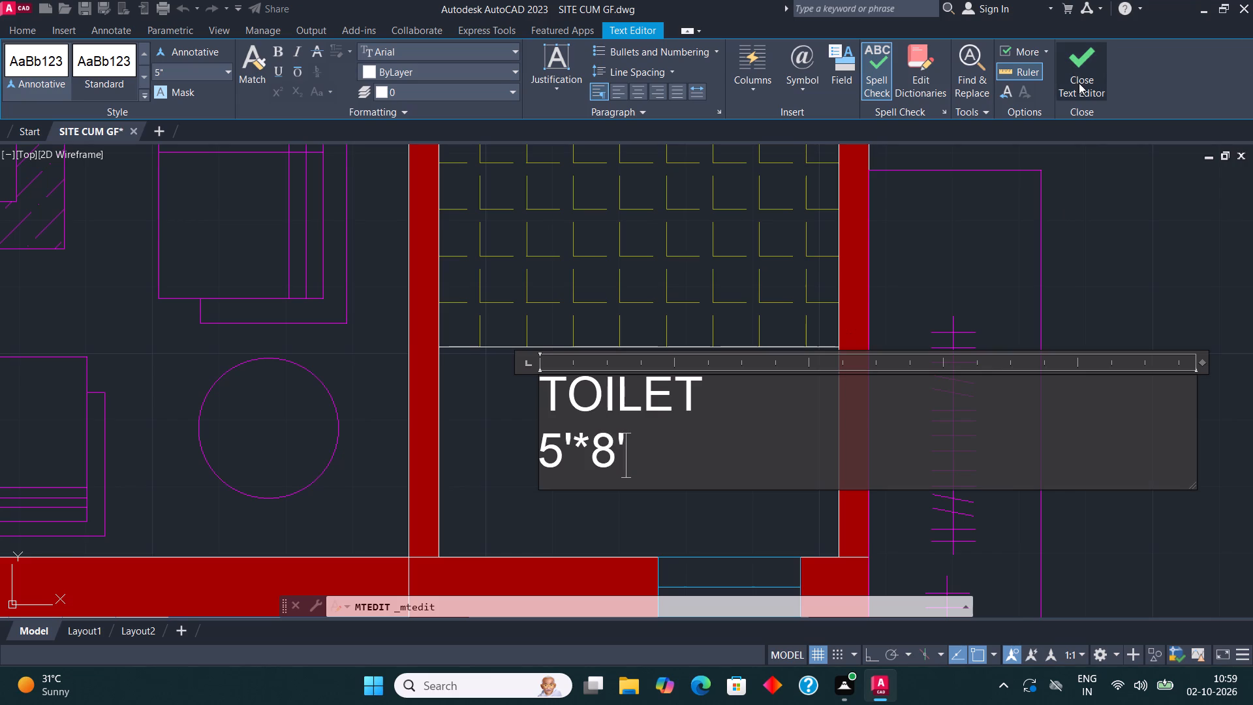
left_click(1079, 83)
Change the Deck label in the crossed shaft east of the staircase to read DUCT with 4'3"*7' on the second line.
scroll(411, 384, "down", 3)
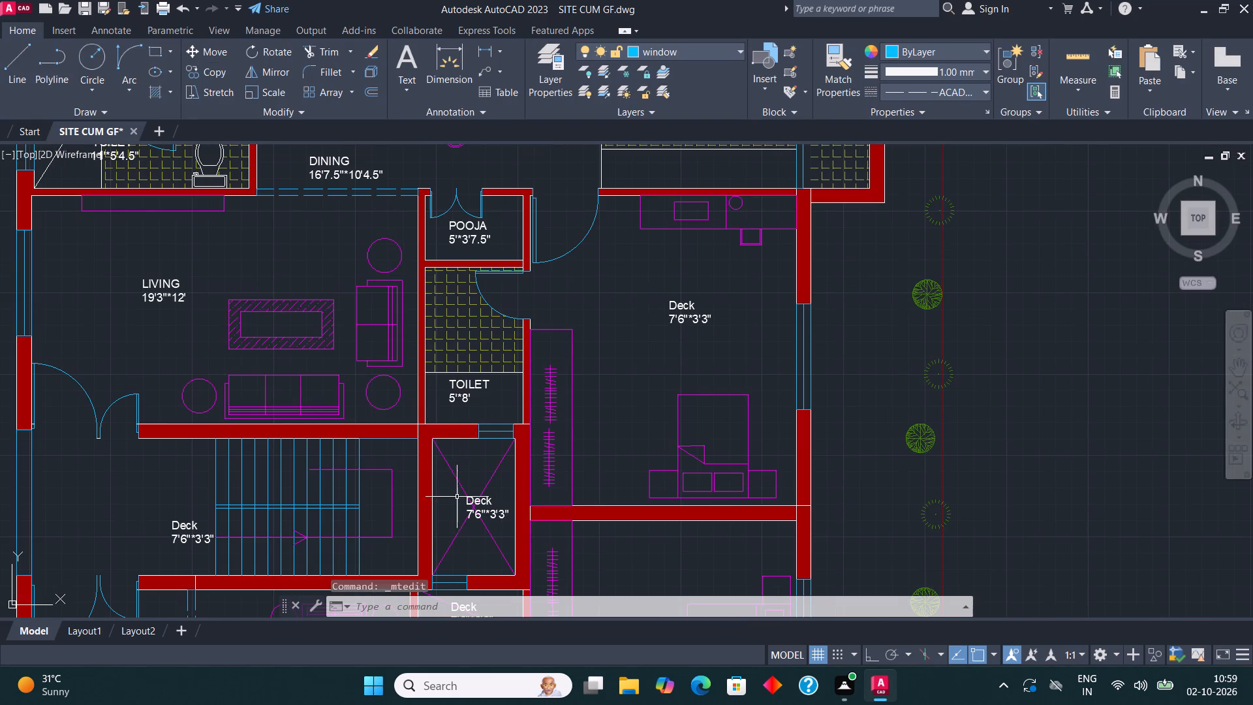
scroll(467, 554, "up", 3)
left_click(485, 408)
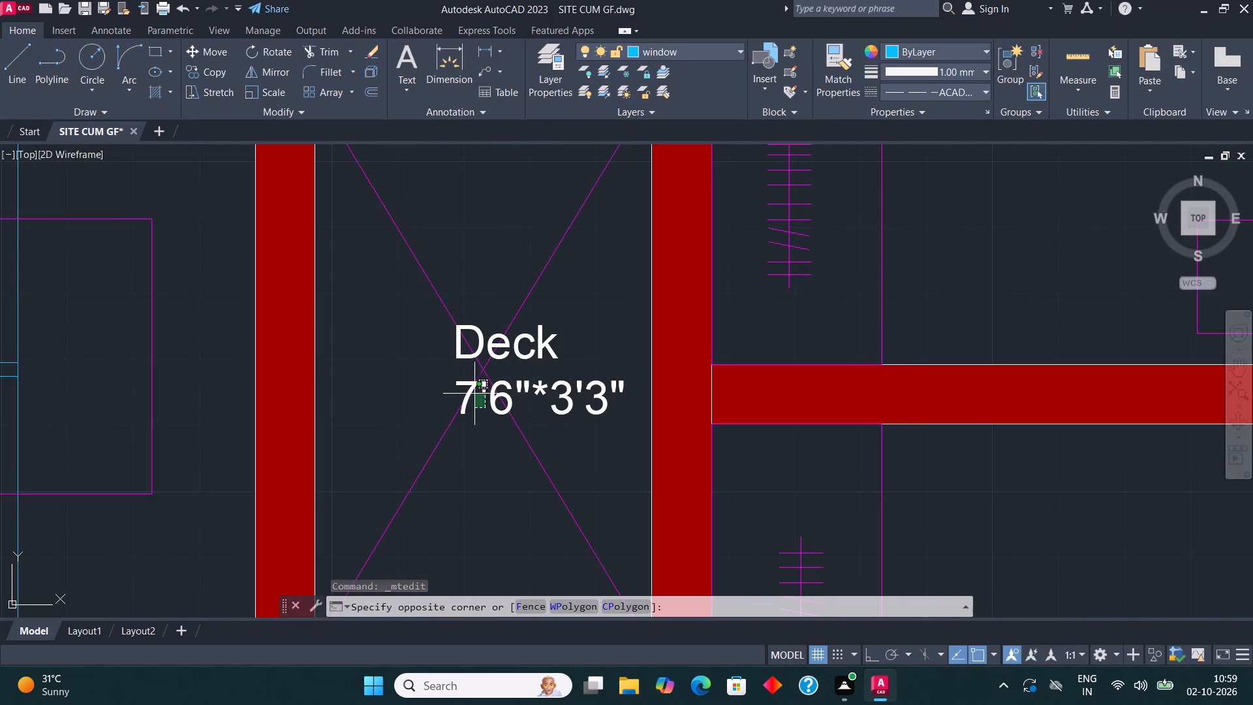
left_click(471, 392)
left_click(540, 349)
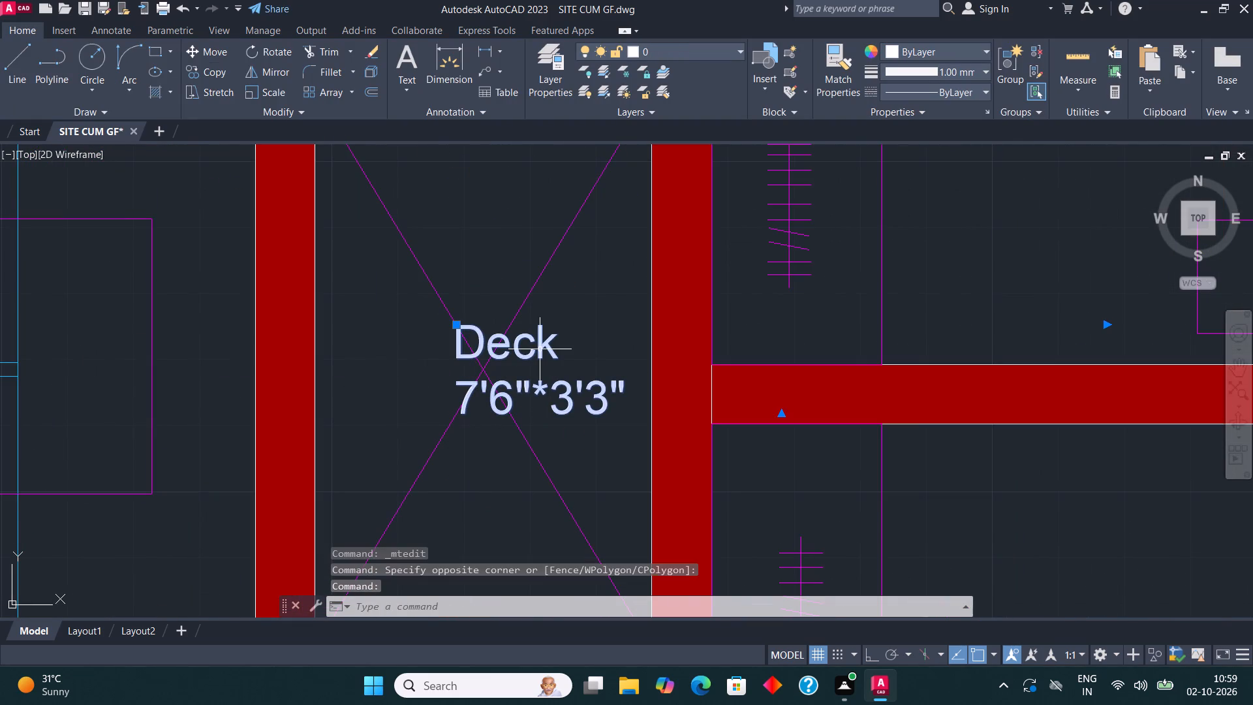
right_click(537, 349)
left_click(627, 255)
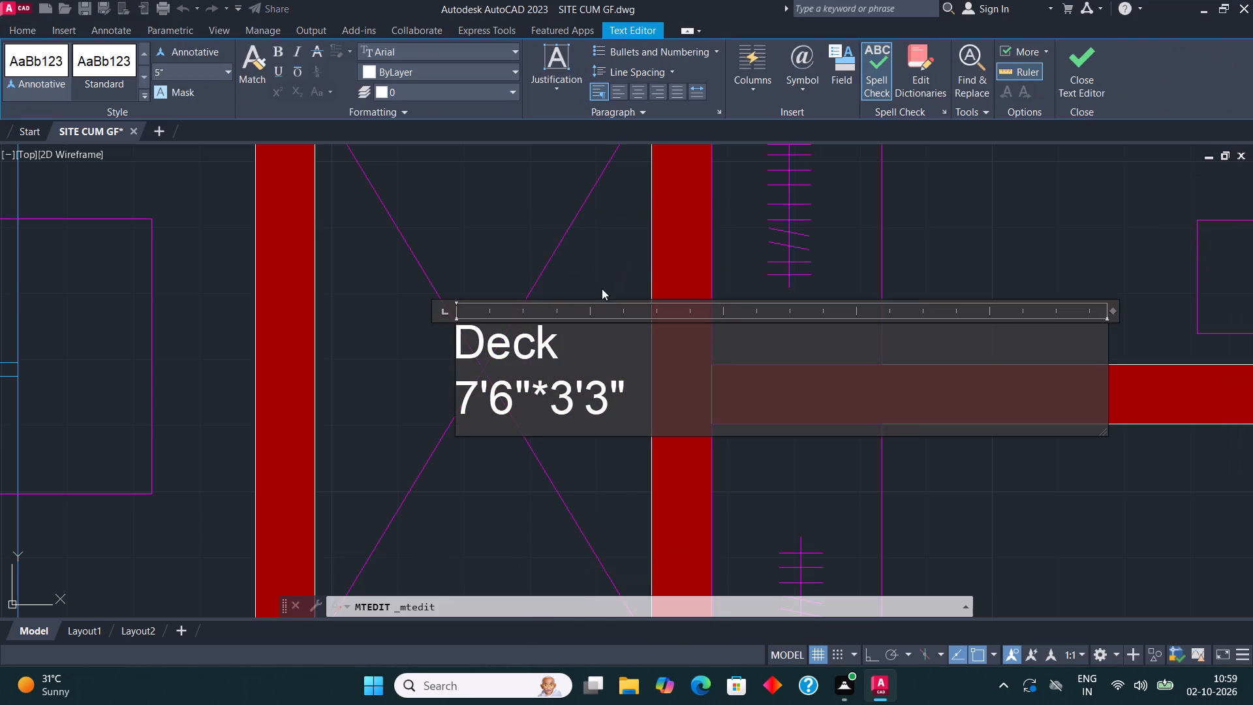
left_click(630, 395)
key("BackSpace")
key("BackSpace")
key("BackSpace")
key("BackSpace")
key("BackSpace")
key("BackSpace")
key("BackSpace")
key("BackSpace")
key("BackSpace")
key("BackSpace")
key("BackSpace")
key("BackSpace")
key("BackSpace")
key("BackSpace")
key("BackSpace")
key("BackSpace")
key("BackSpace")
key("BackSpace")
key("BackSpace")
key("BackSpace")
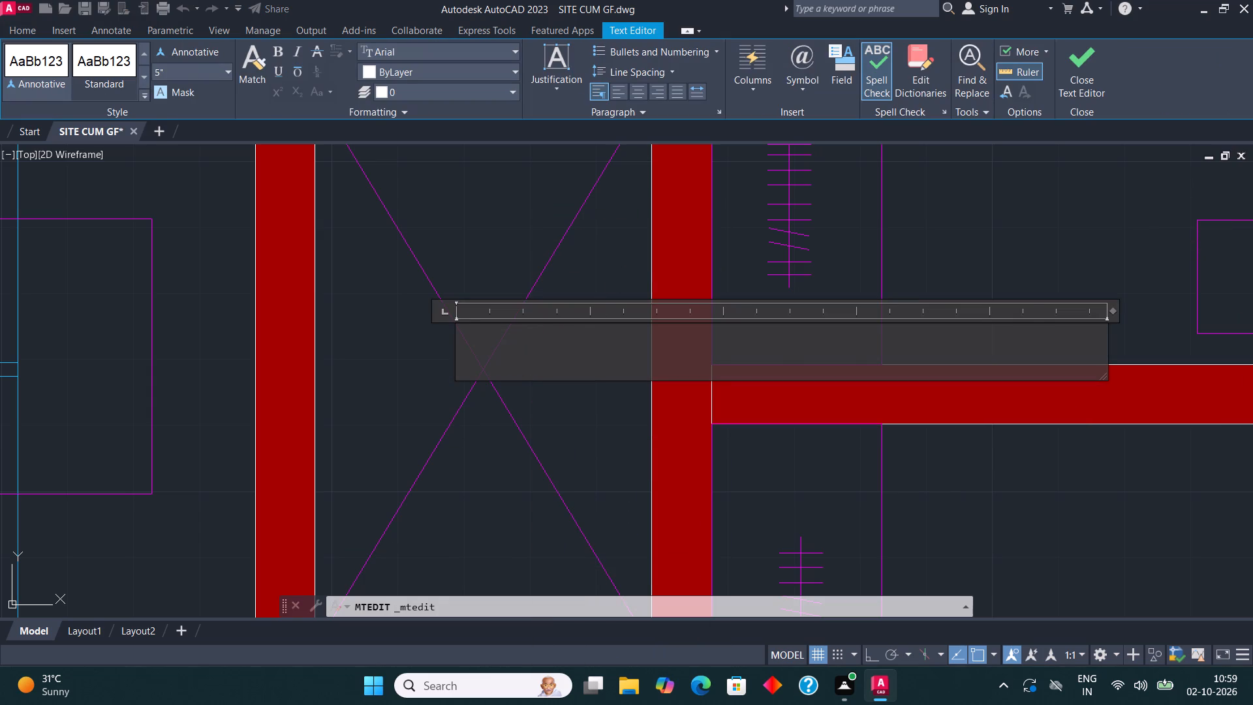
type("DUCT")
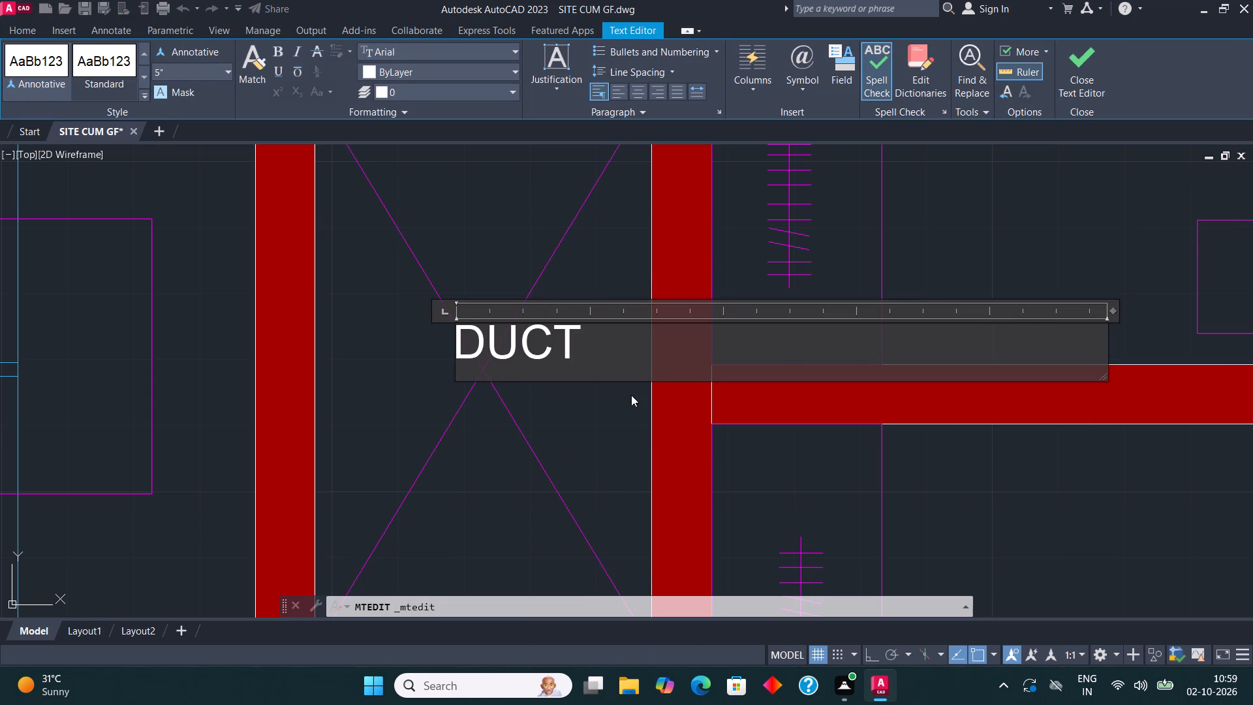
key("Return")
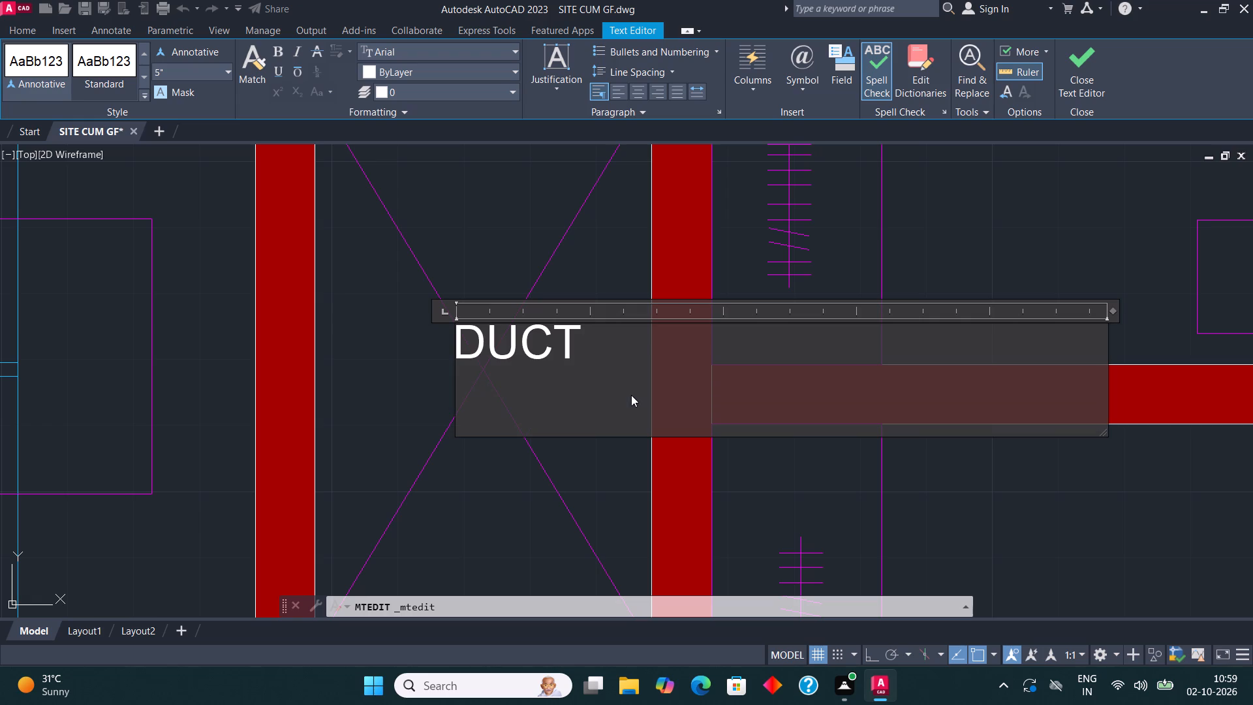
type("4'3\"*")
type("7'")
left_click(1051, 70)
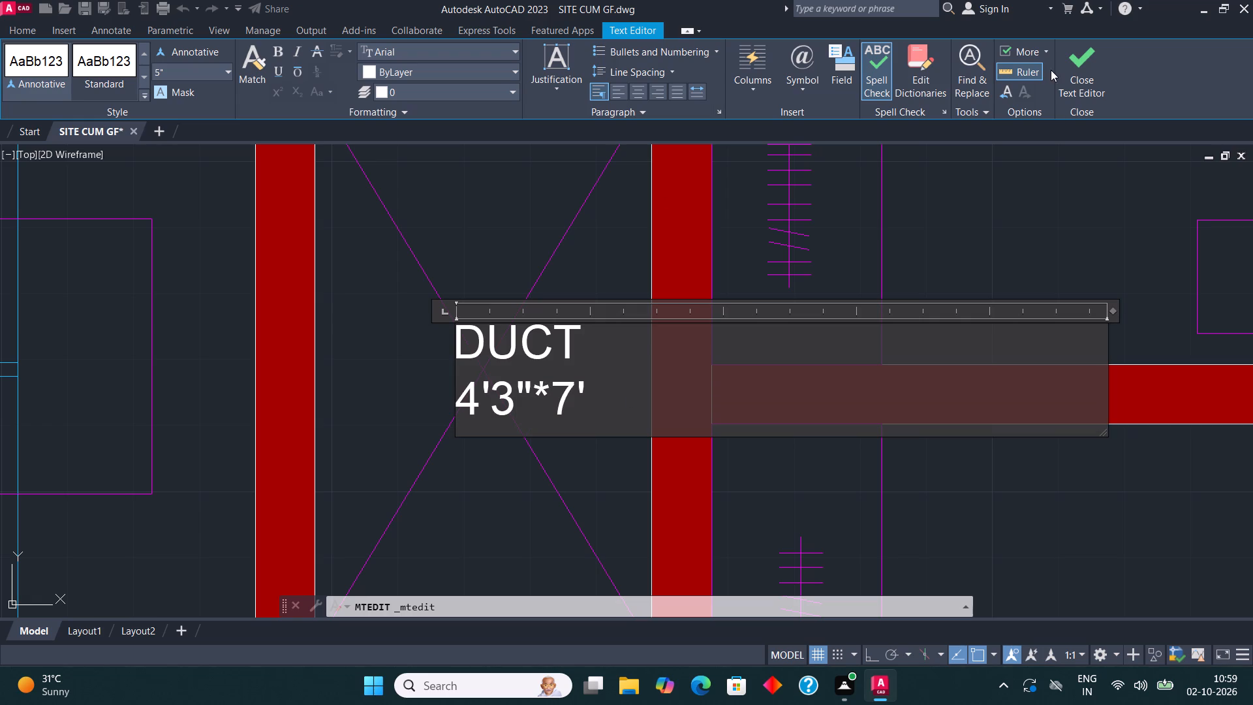
left_click(1074, 65)
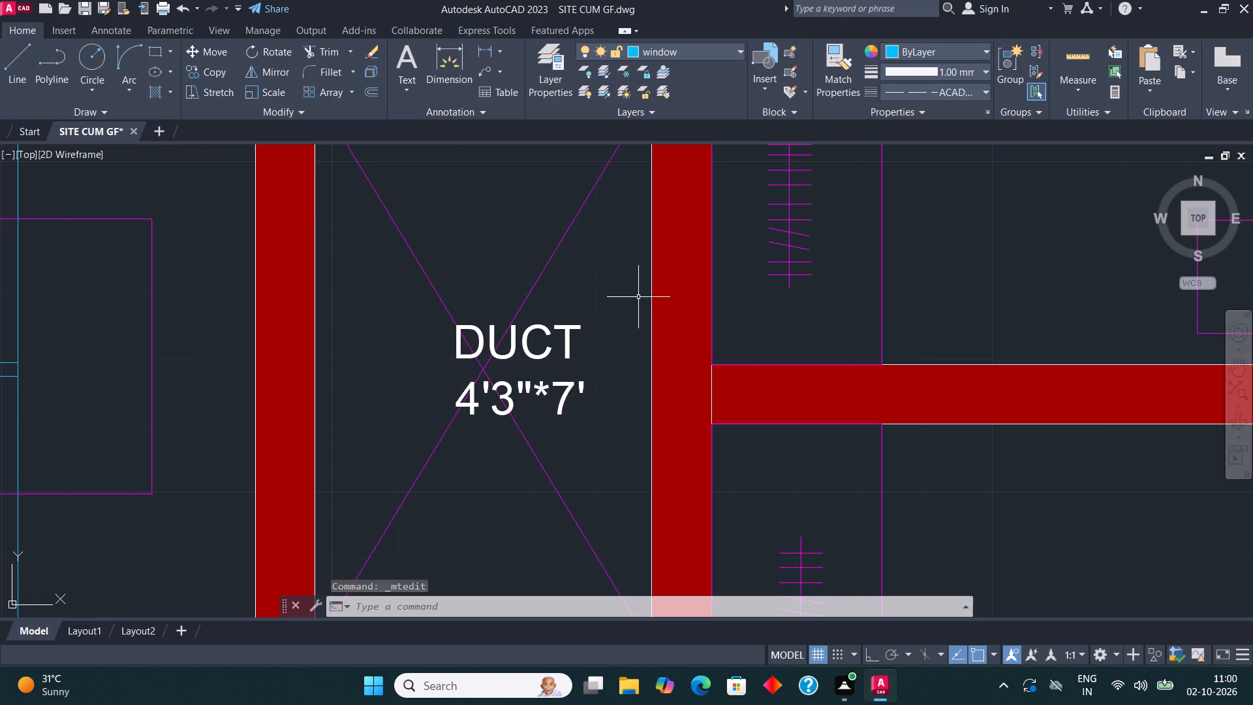
Change the Deck label beside the staircase to read only UP, and dismiss the chat notification.
scroll(638, 313, "down", 3)
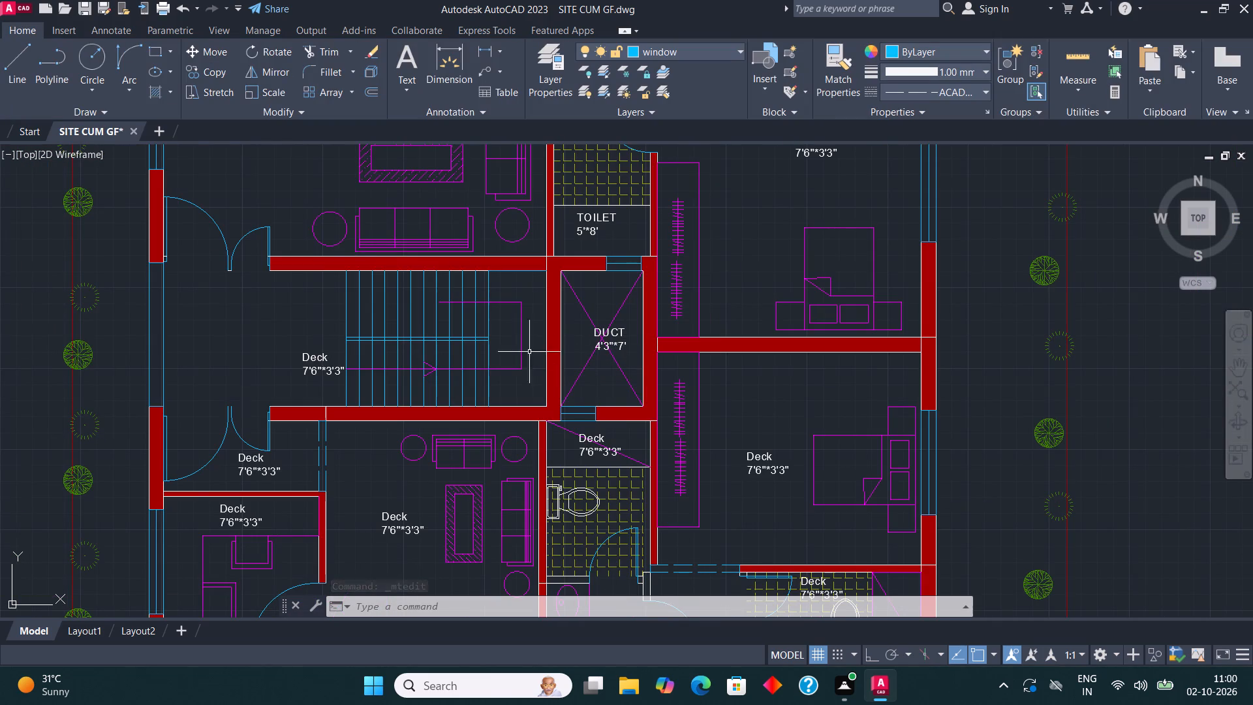
middle_click_drag(500, 324, 527, 463)
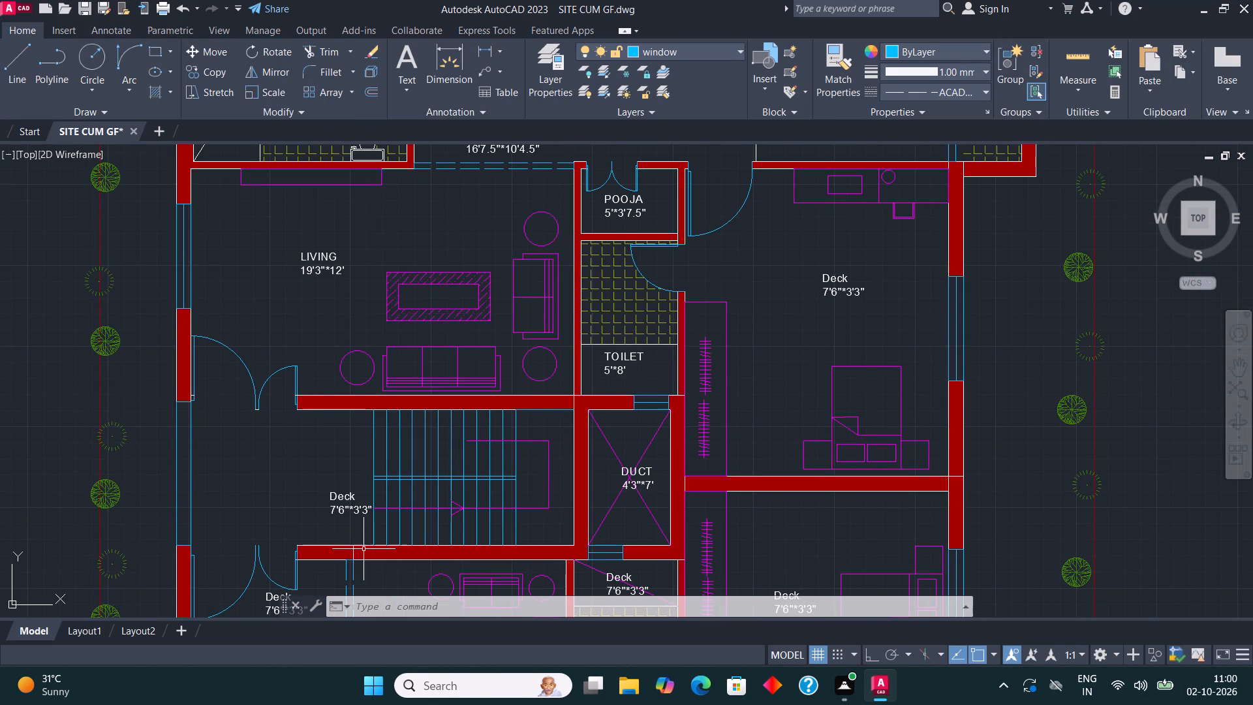
scroll(356, 552, "up", 2)
left_click(338, 419)
right_click(338, 419)
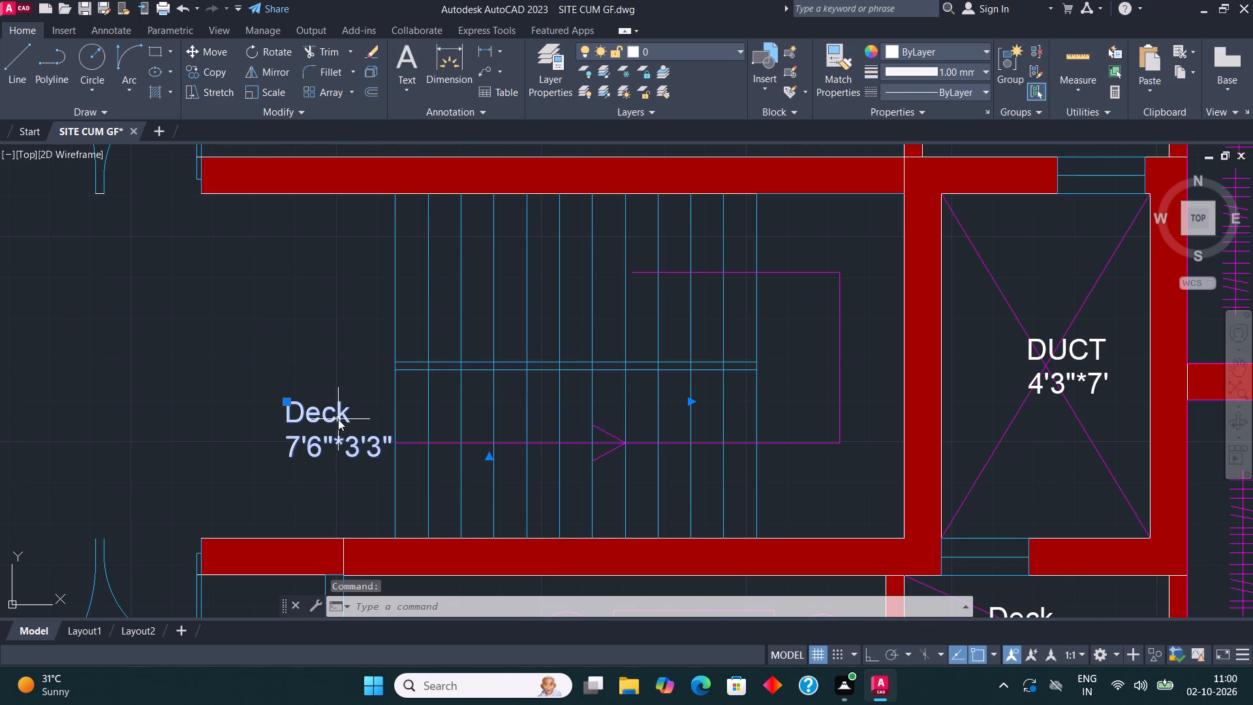
left_click(420, 259)
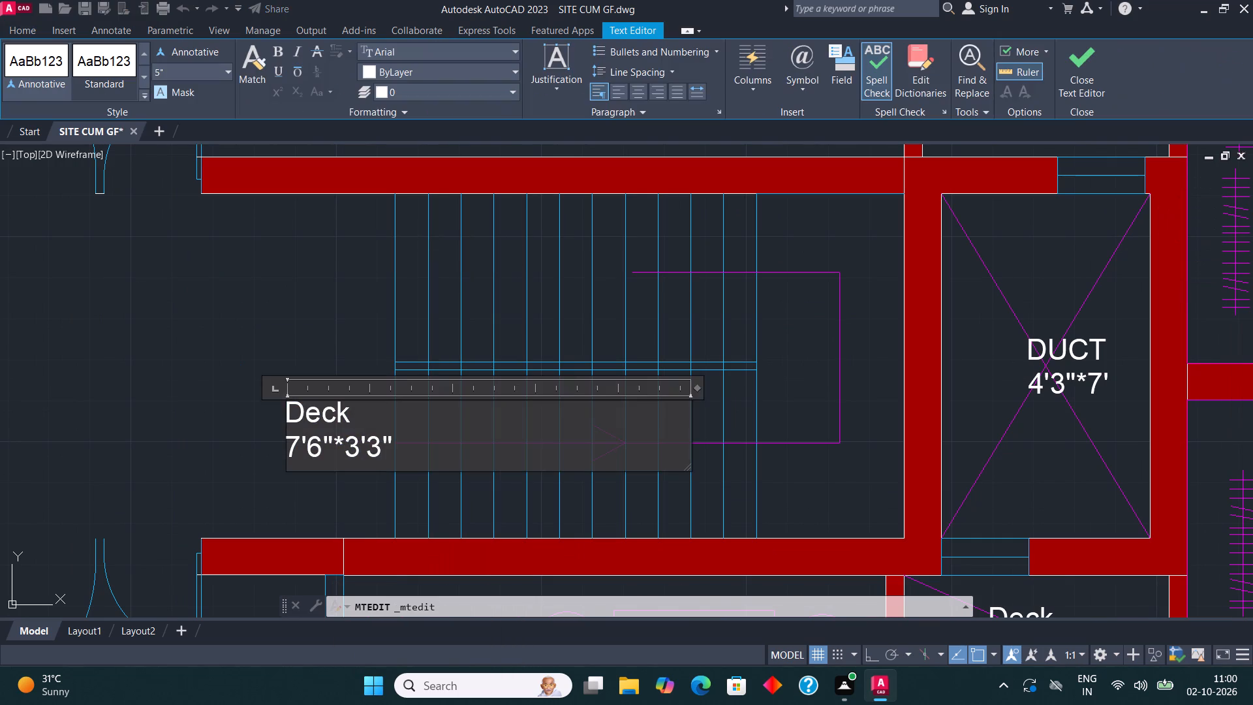
left_click(407, 456)
key("BackSpace")
key("BackSpace")
key("BackSpace")
key("BackSpace")
key("BackSpace")
key("BackSpace")
key("BackSpace")
key("BackSpace")
key("BackSpace")
key("BackSpace")
key("BackSpace")
key("BackSpace")
key("BackSpace")
key("BackSpace")
key("BackSpace")
key("BackSpace")
key("BackSpace")
key("BackSpace")
key("BackSpace")
key("BackSpace")
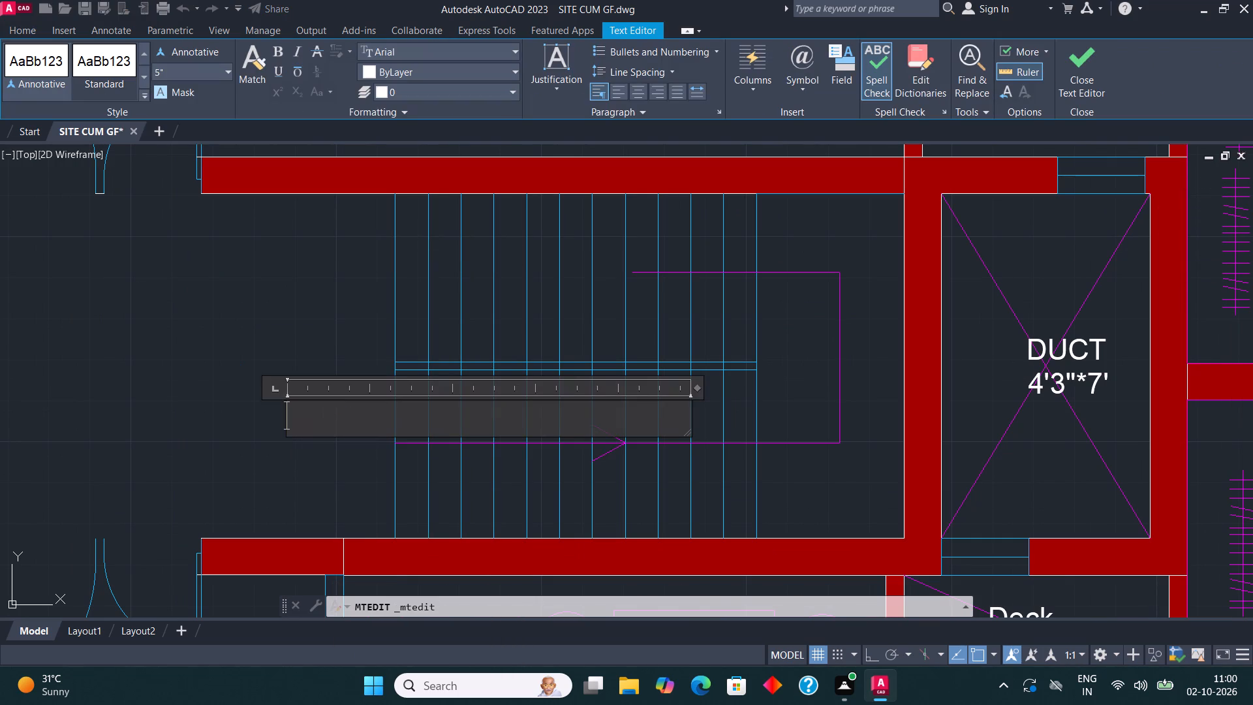
type("UP")
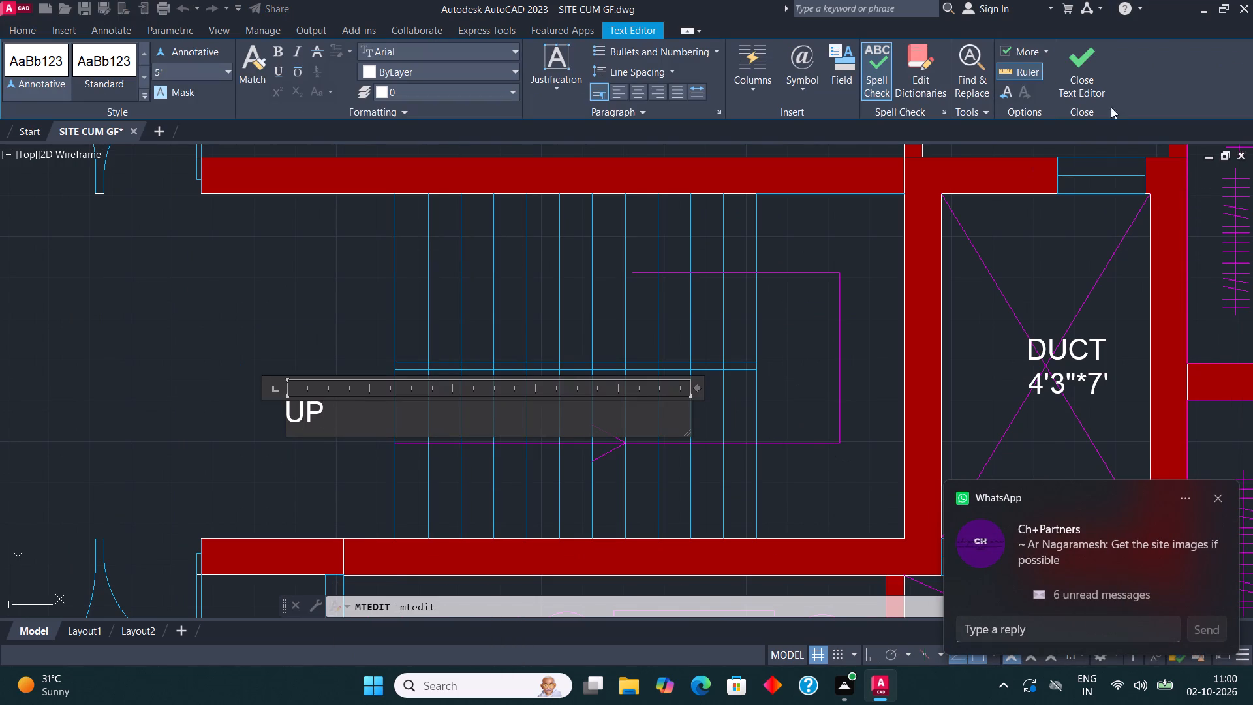
left_click(1055, 64)
left_click(1070, 61)
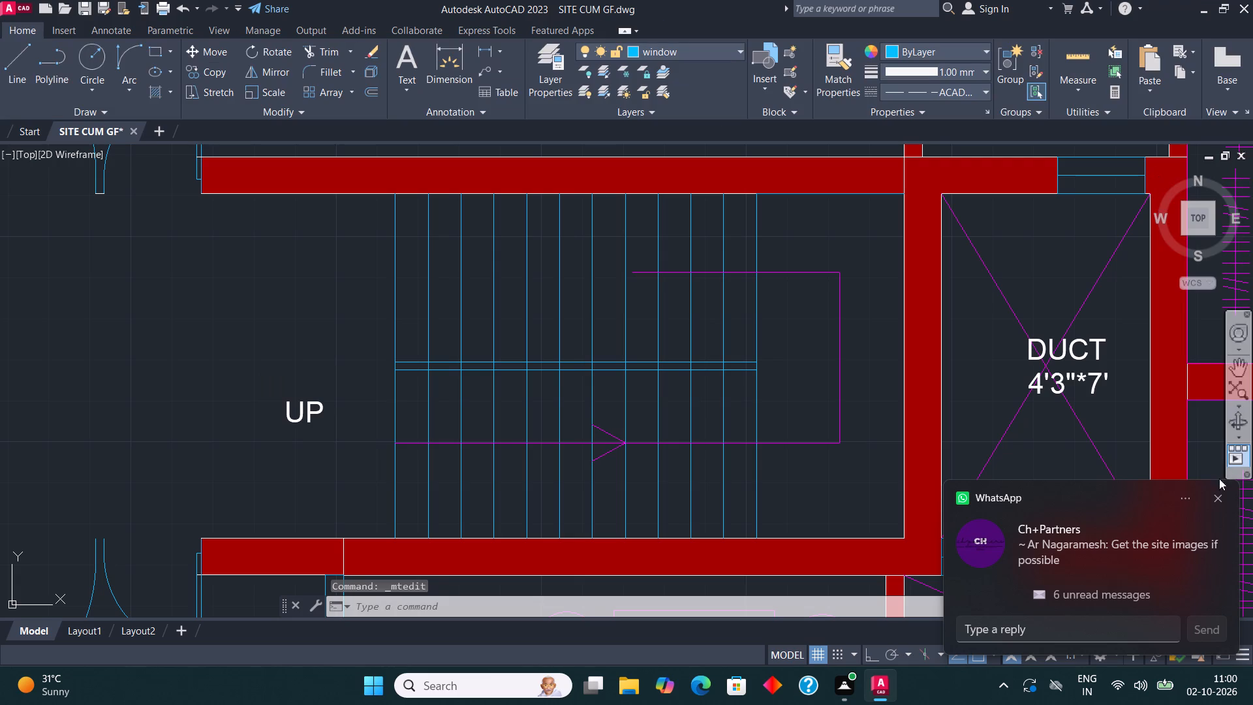
left_click(1222, 498)
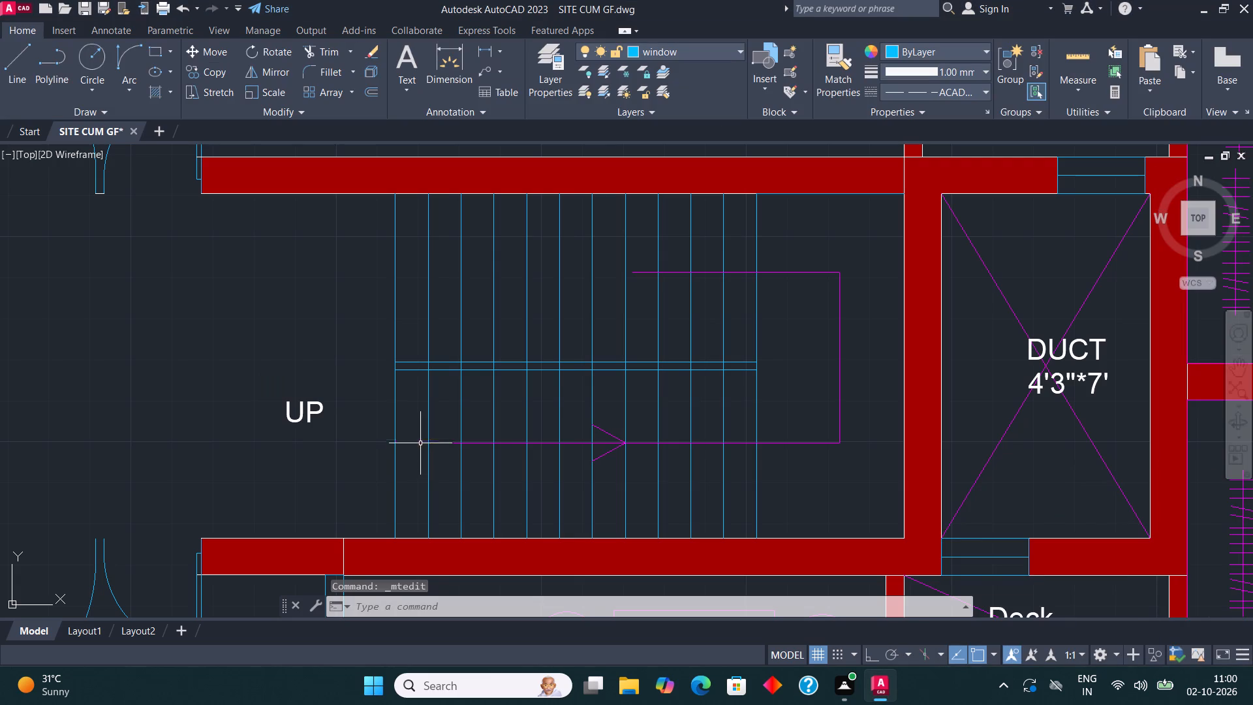
Move the UP label next to the start of the staircase direction arrow, in line with it.
scroll(304, 421, "up", 1)
left_click(299, 408)
left_click(223, 53)
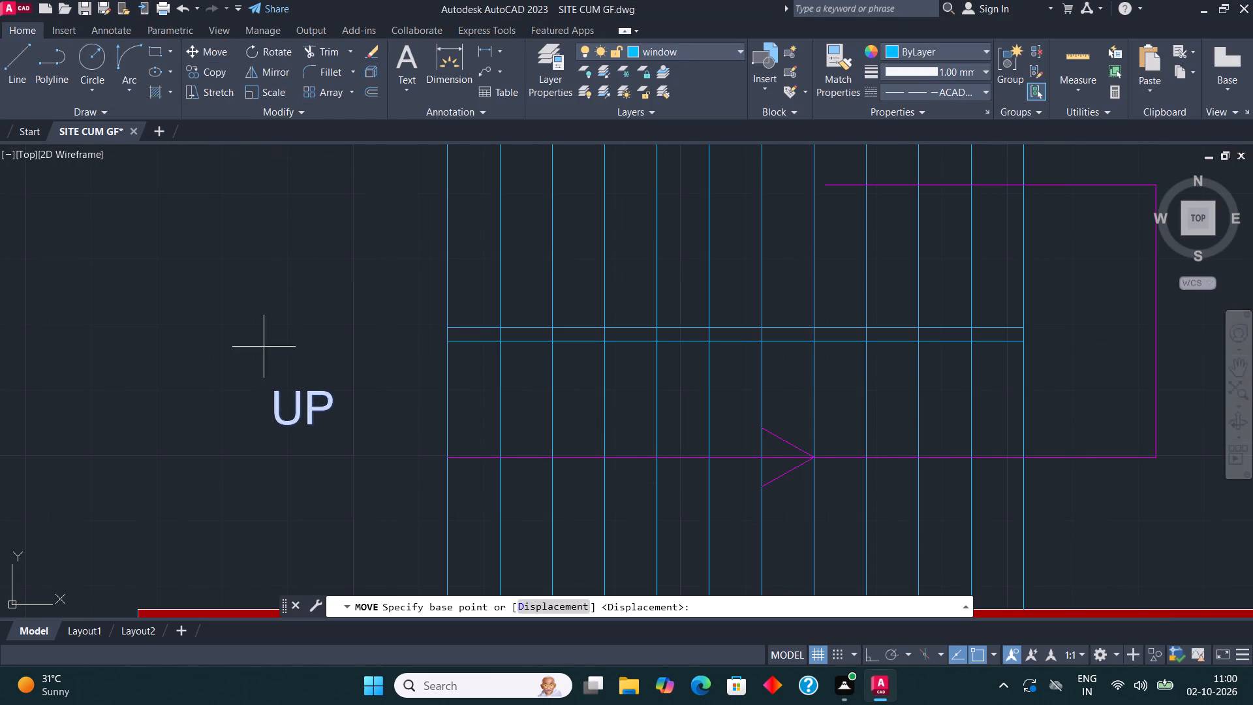
left_click(280, 393)
left_click(371, 450)
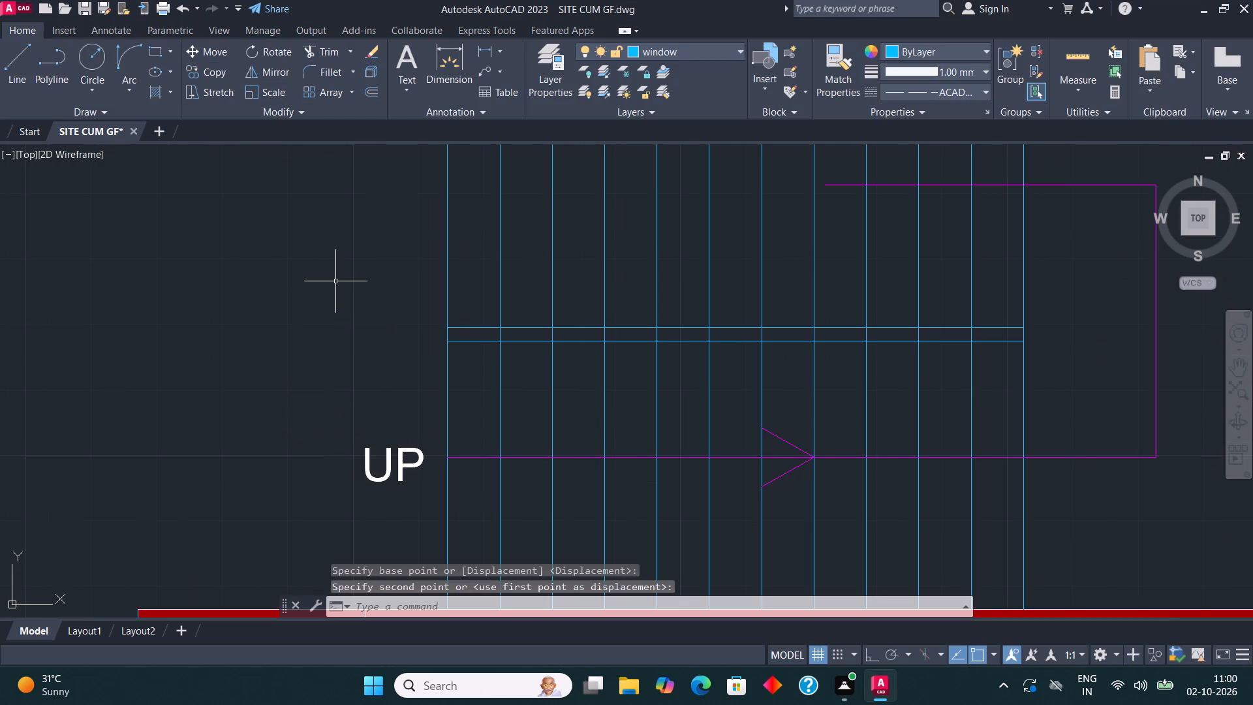
Change the Deck label below the double-leaf entrance door to read FOYER with 8'*3'7.5" on the second line.
scroll(335, 283, "down", 2)
scroll(405, 358, "down", 1)
scroll(213, 456, "up", 2)
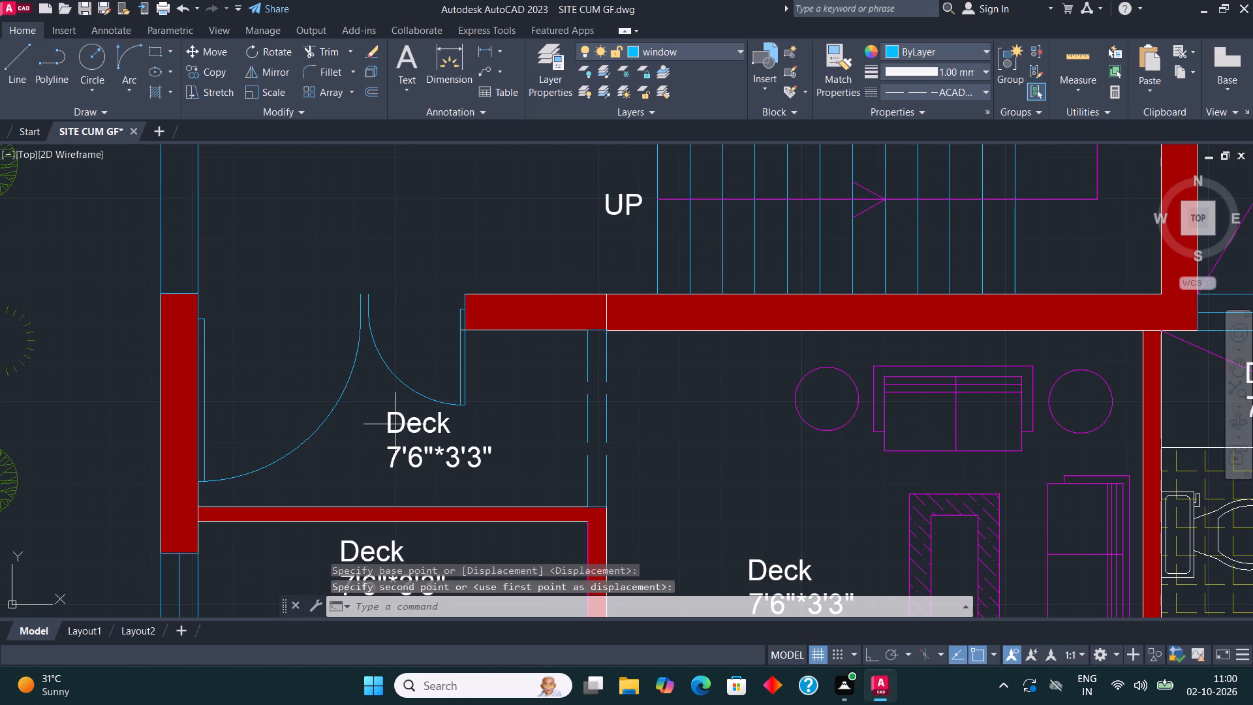
left_click(395, 424)
right_click(394, 423)
left_click(388, 435)
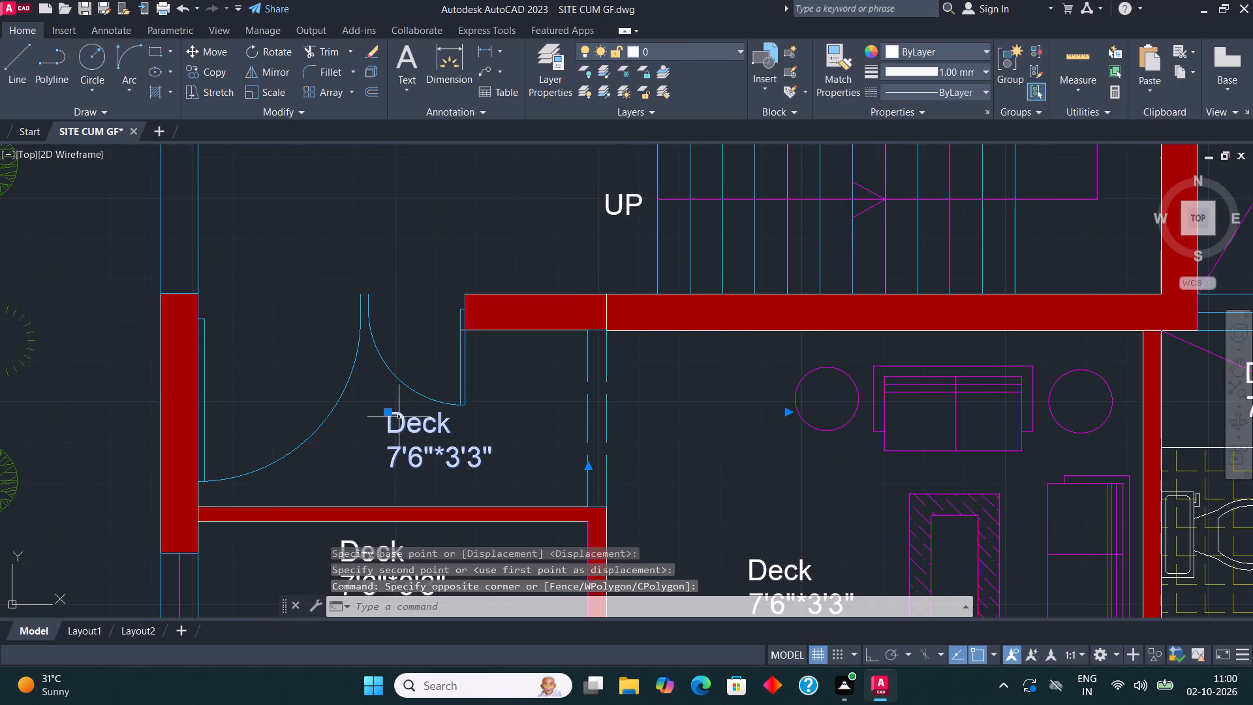
right_click(399, 416)
left_click(474, 255)
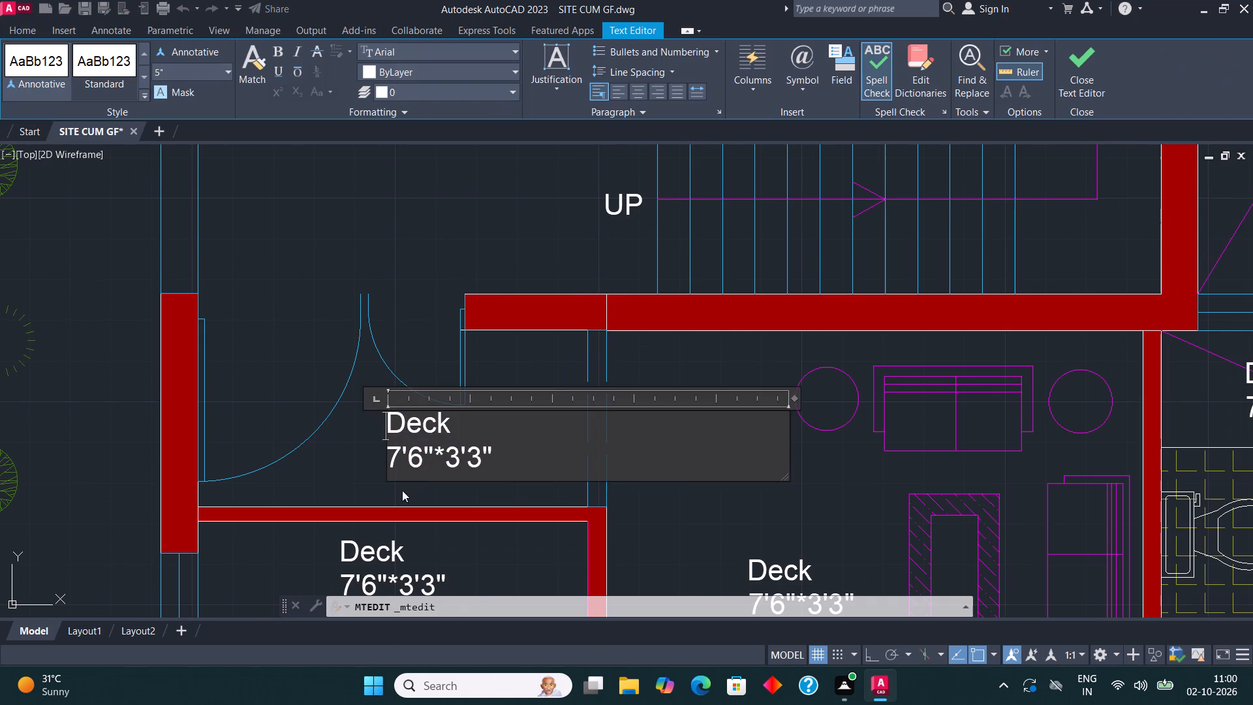
left_click(509, 446)
key("BackSpace")
key("BackSpace")
key("BackSpace")
key("BackSpace")
key("BackSpace")
key("BackSpace")
key("BackSpace")
key("BackSpace")
key("BackSpace")
key("BackSpace")
key("BackSpace")
key("BackSpace")
key("BackSpace")
key("BackSpace")
key("BackSpace")
key("BackSpace")
key("BackSpace")
key("BackSpace")
key("BackSpace")
key("BackSpace")
type("FOYER")
key("Return")
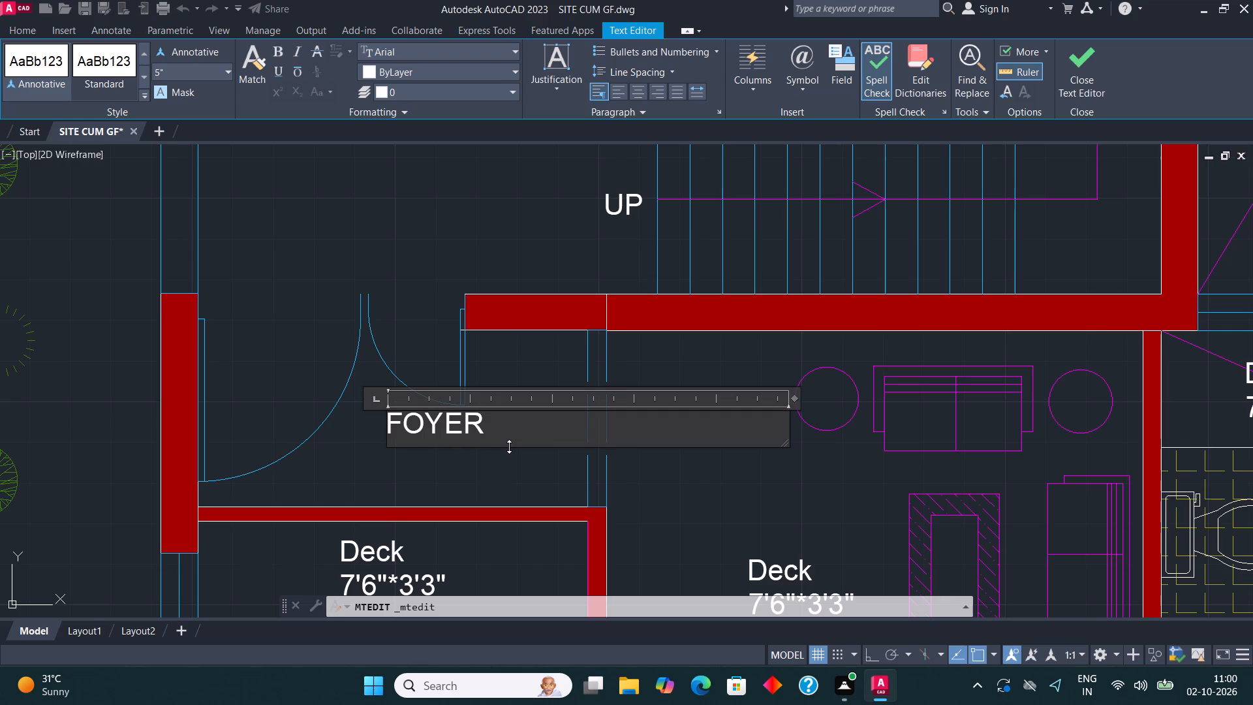
type("8'")
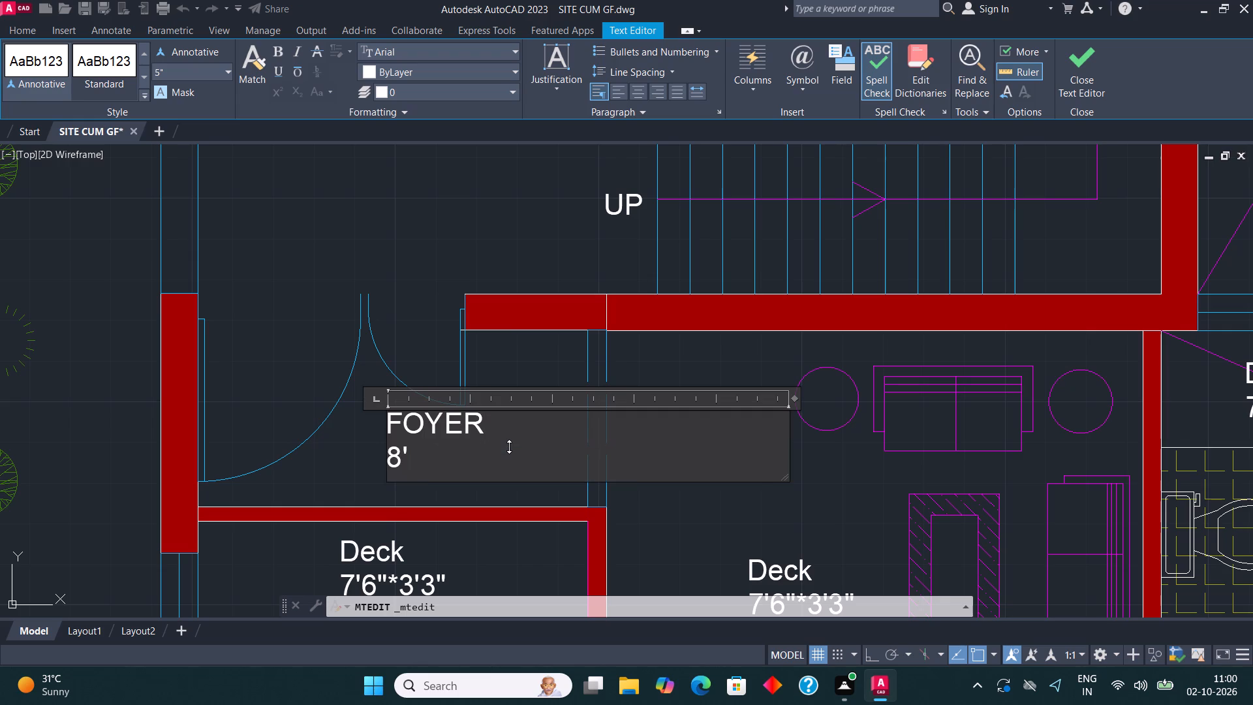
key("asterisk")
type("3'7.5\"")
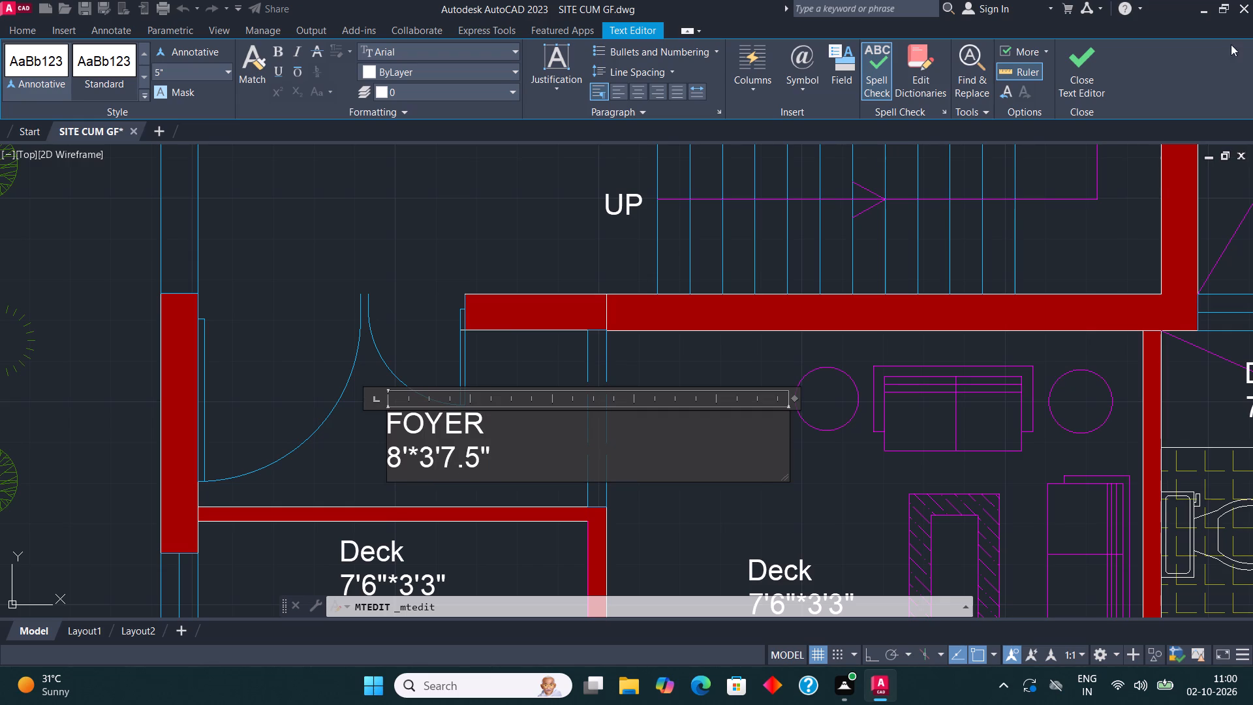
left_click(1072, 62)
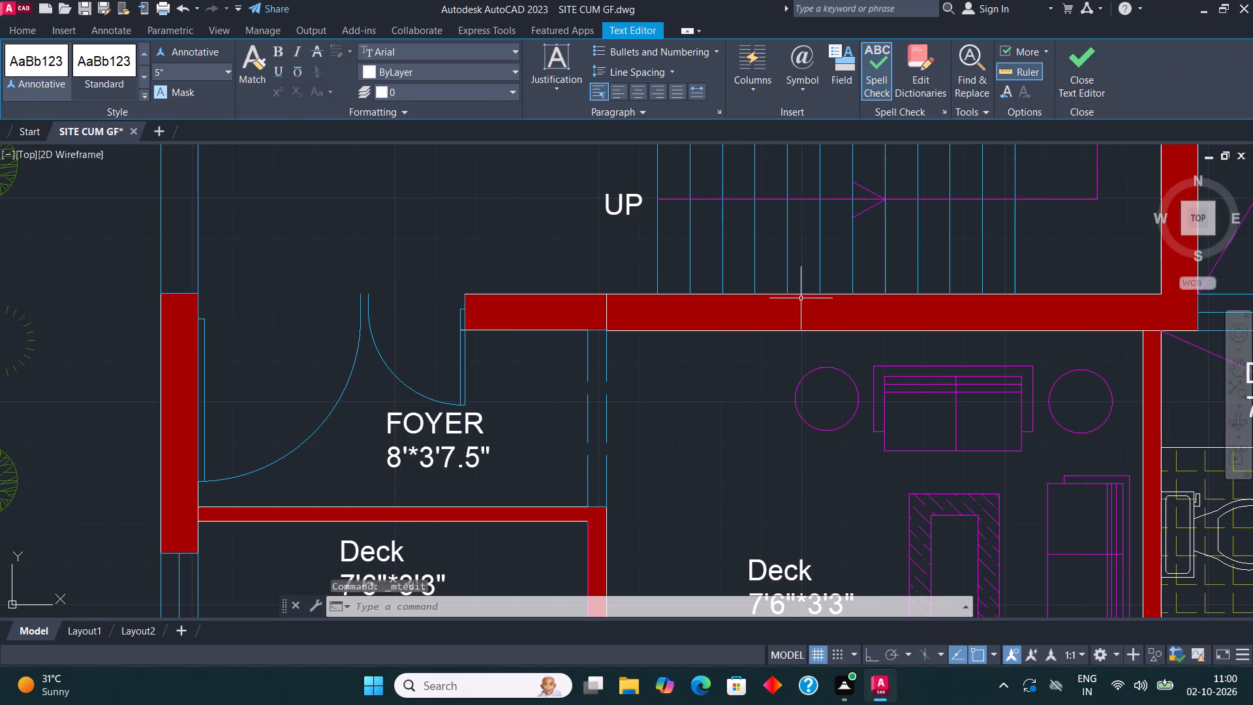
Move the FOYER label slightly southwest, clear of the smaller door leaf's swing.
scroll(612, 329, "down", 2)
scroll(580, 383, "up", 2)
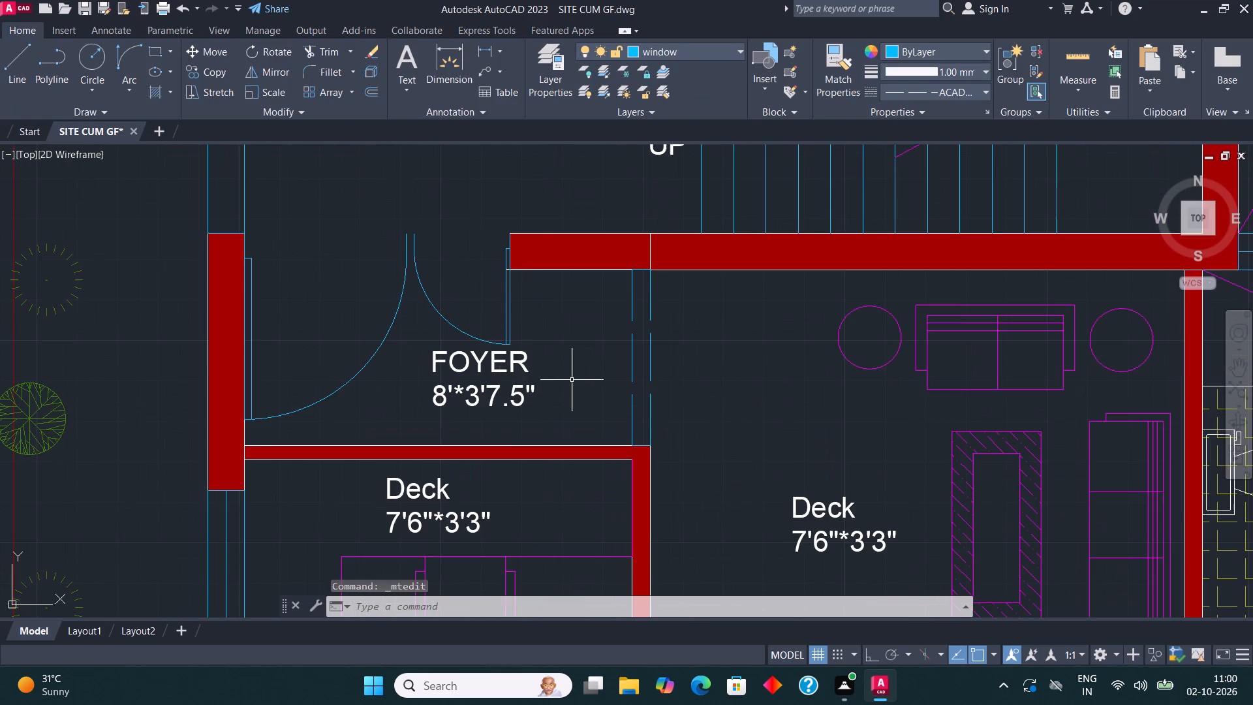
left_click(431, 358)
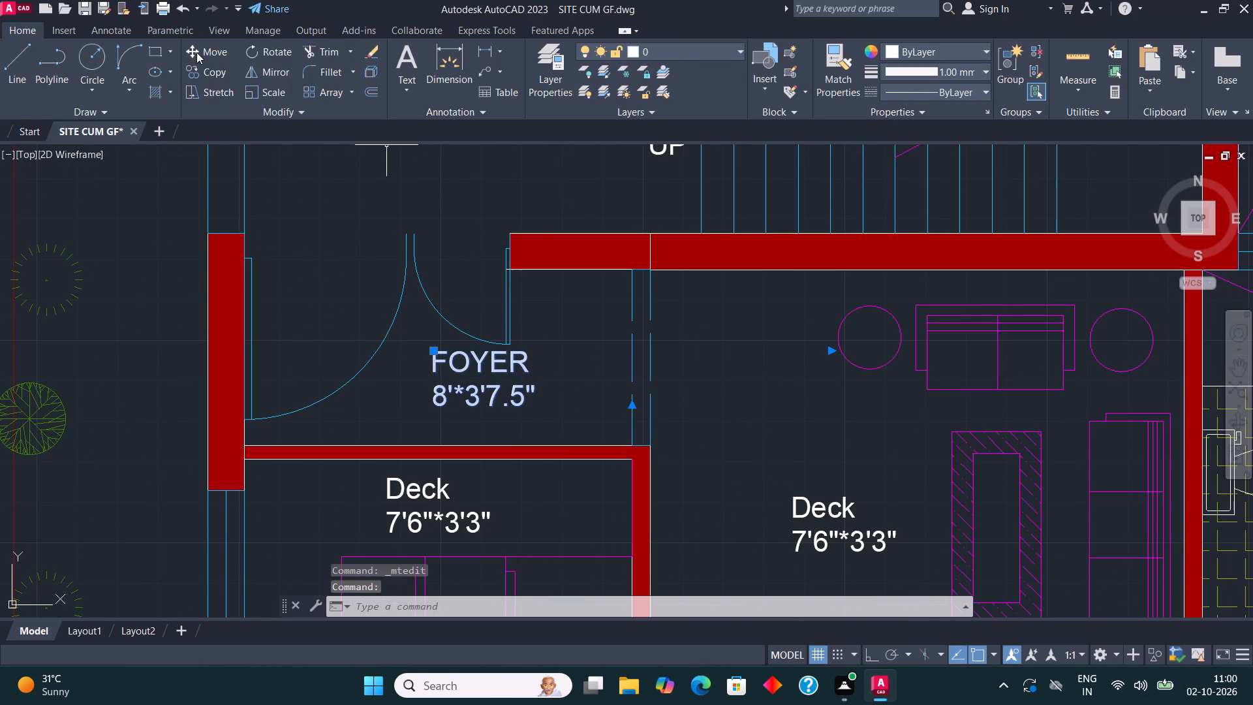
left_click(196, 52)
left_click(454, 373)
left_click(410, 362)
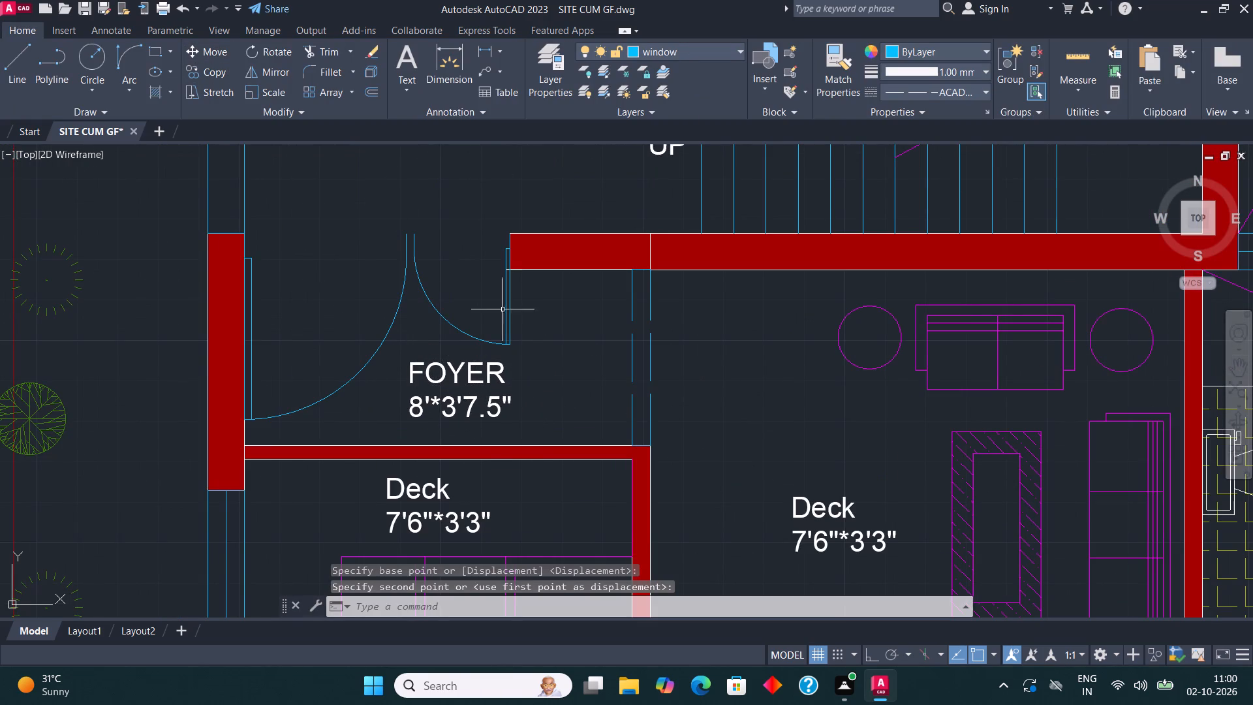
Draw a short line joining the open ends of the two entrance door swing arcs above the FOYER label.
scroll(407, 222, "up", 1)
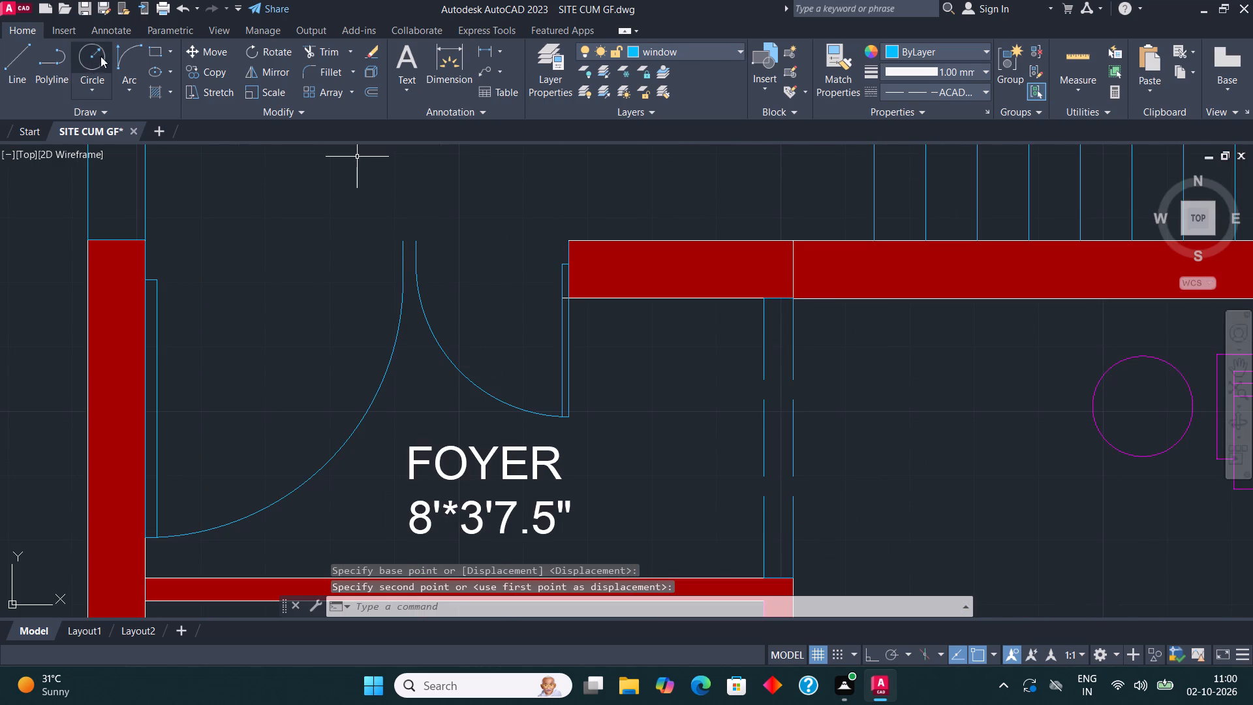
left_click(12, 63)
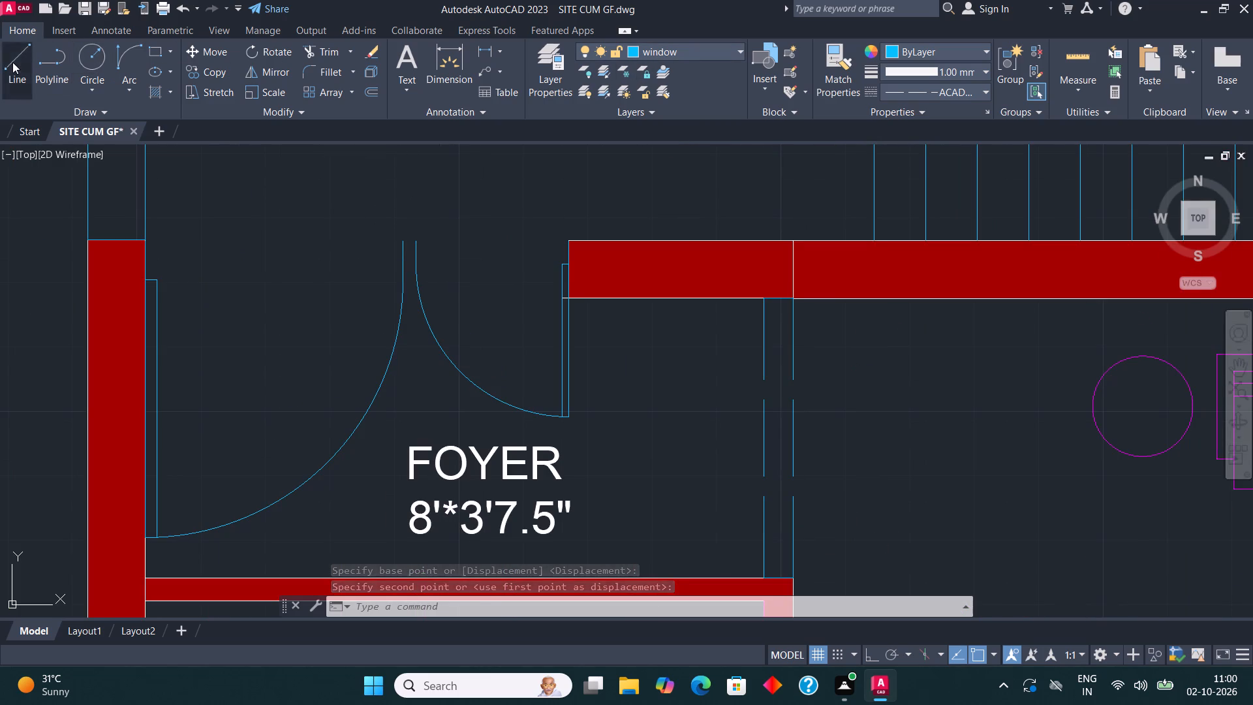
left_click(398, 240)
left_click(412, 241)
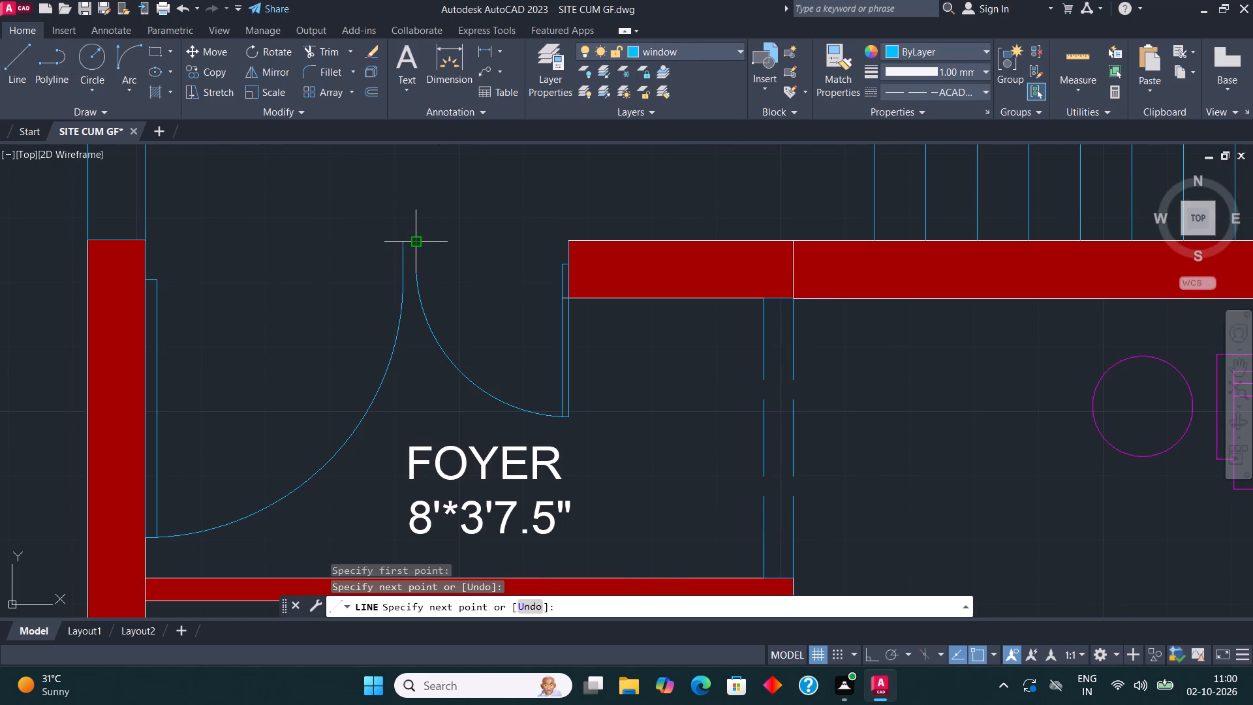
key("Escape")
Change the Deck label in the desk room south of the foyer to read STUDY with 8'*8' on the second line.
scroll(421, 217, "down", 2)
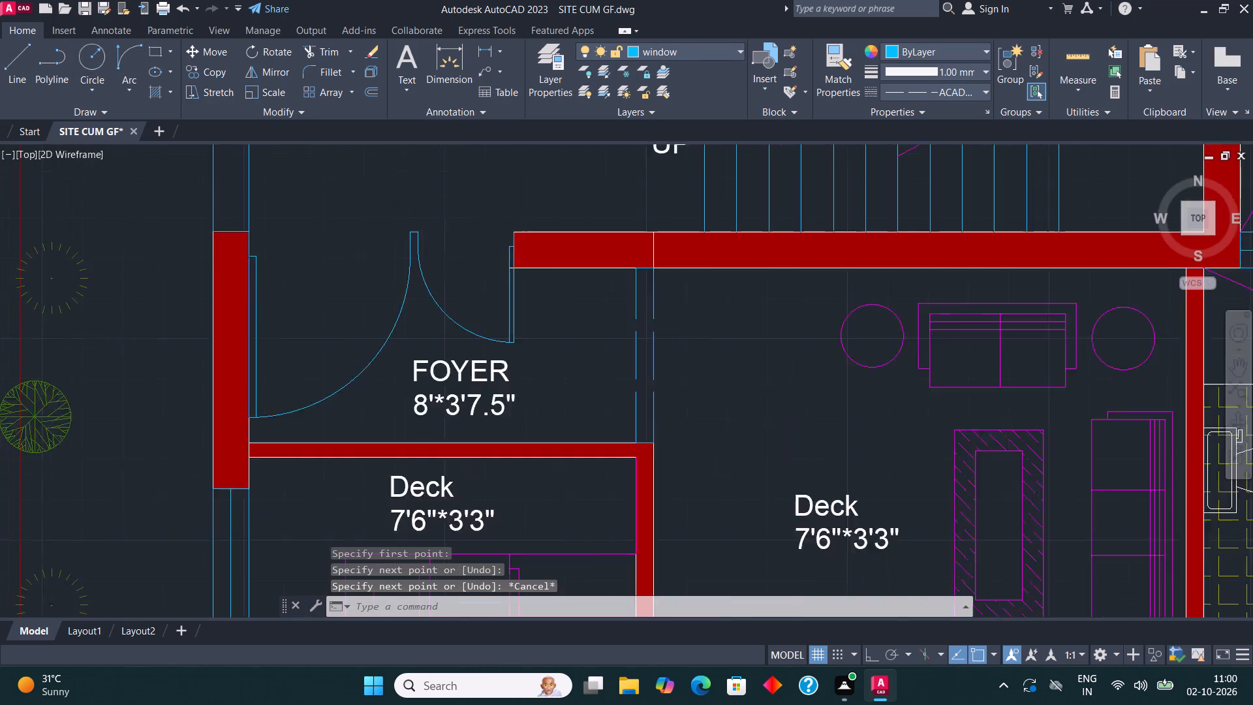
scroll(471, 424, "down", 1)
middle_click_drag(484, 411, 510, 319)
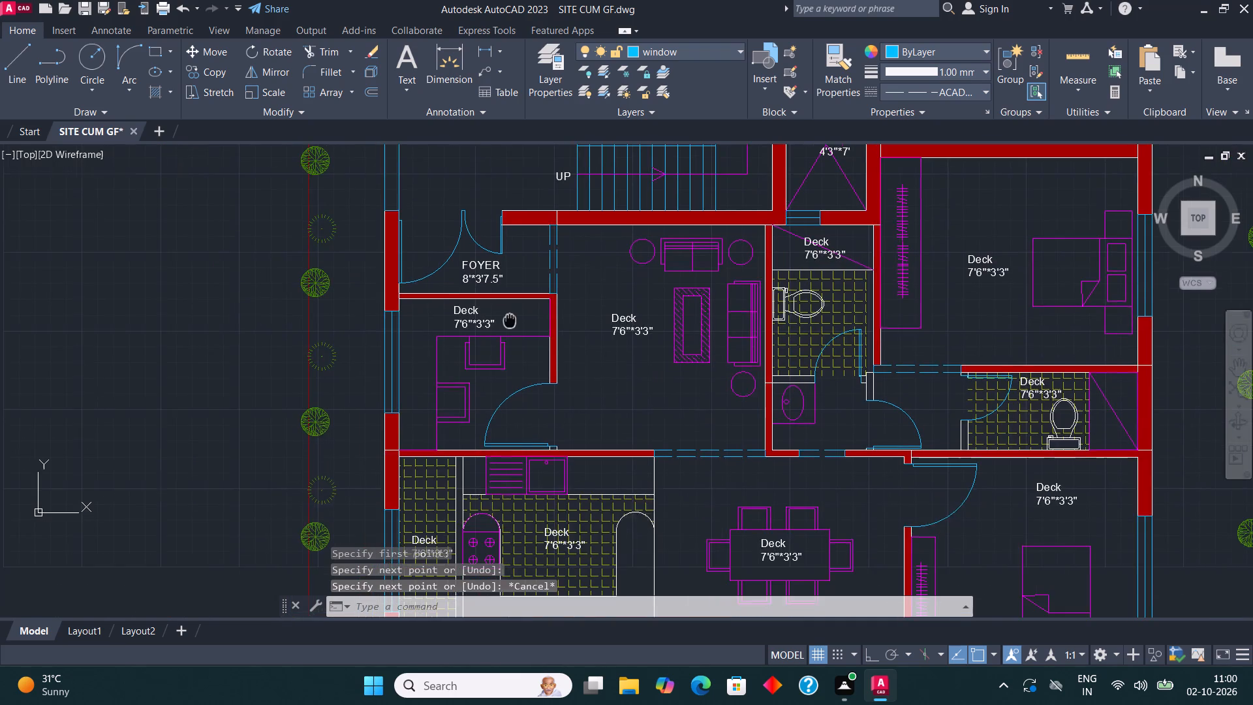
middle_click_drag(510, 319, 470, 371)
scroll(431, 366, "up", 3)
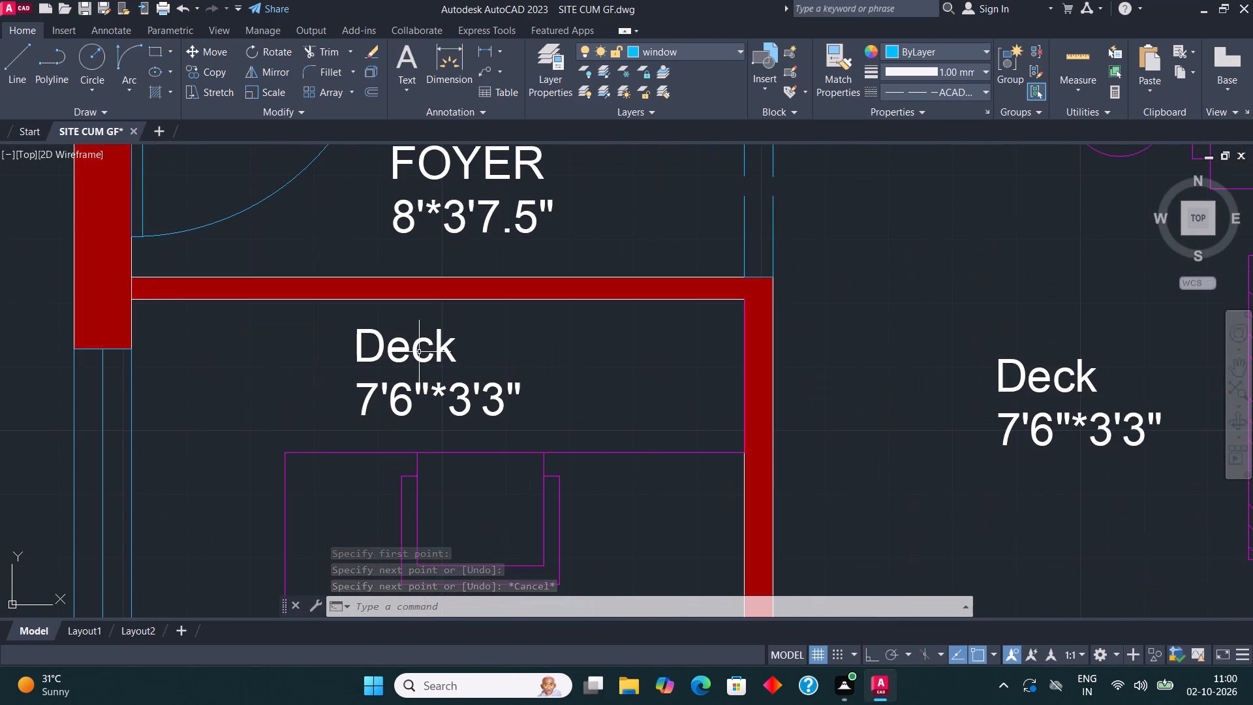
left_click(419, 352)
right_click(419, 351)
left_click(483, 248)
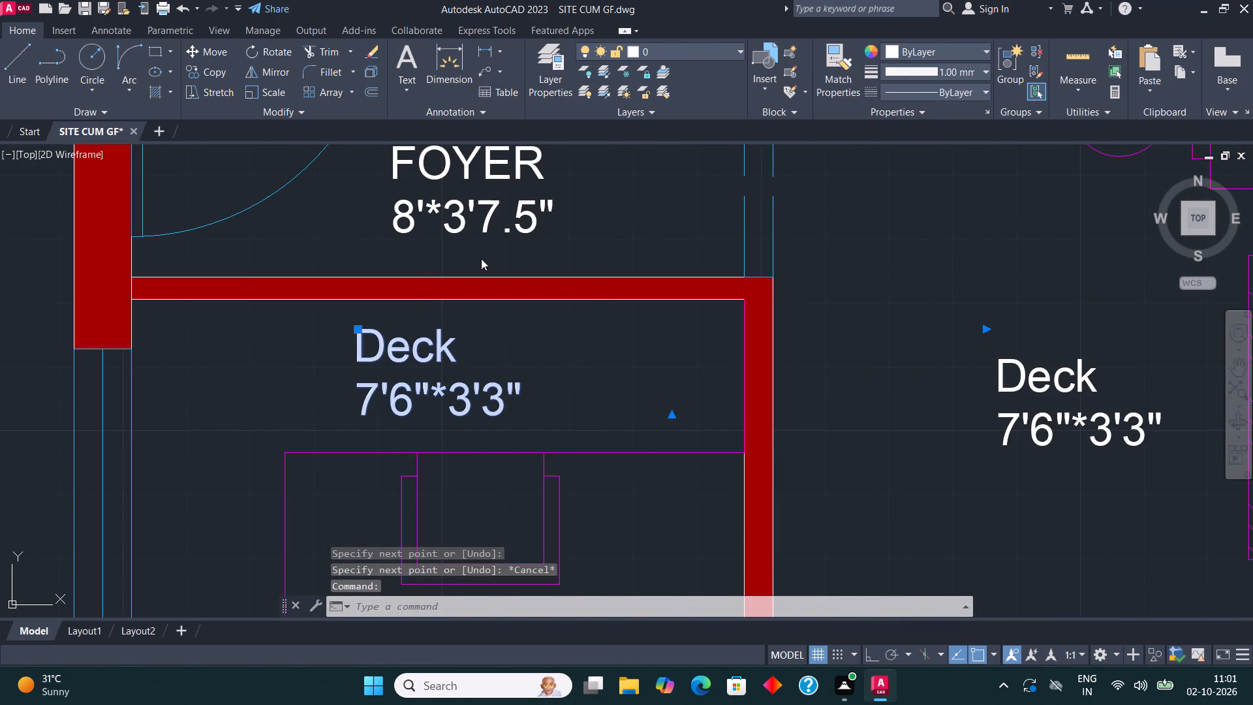
left_click(542, 392)
key("BackSpace")
key("BackSpace")
key("BackSpace")
key("BackSpace")
key("BackSpace")
key("BackSpace")
key("BackSpace")
key("BackSpace")
key("BackSpace")
key("BackSpace")
key("BackSpace")
key("BackSpace")
key("BackSpace")
key("BackSpace")
key("BackSpace")
key("BackSpace")
key("BackSpace")
key("BackSpace")
key("BackSpace")
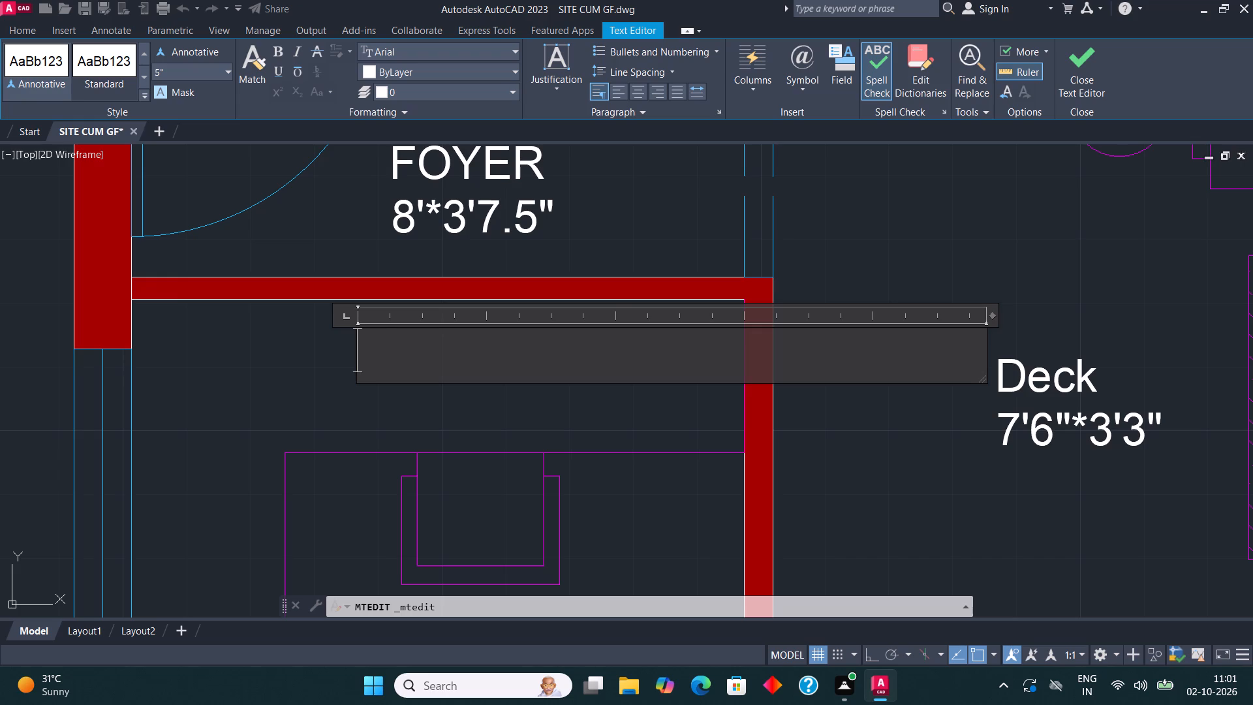
type("STUDY")
key("Return")
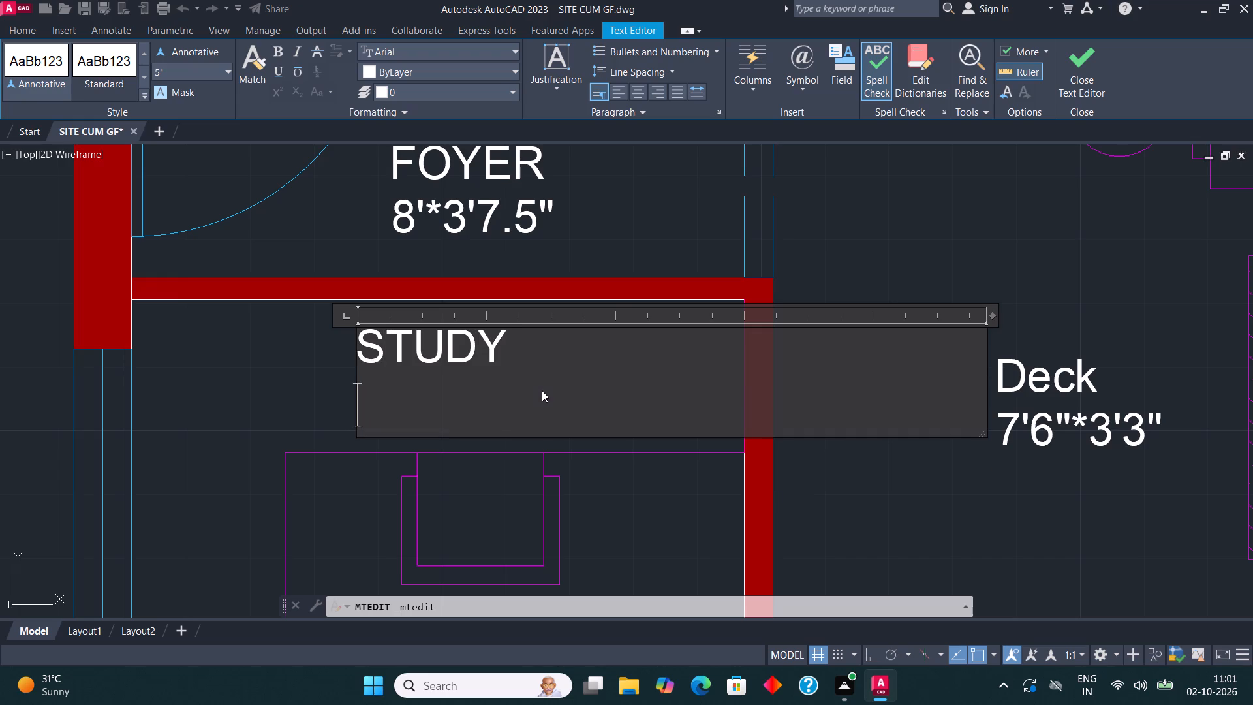
type("8'*")
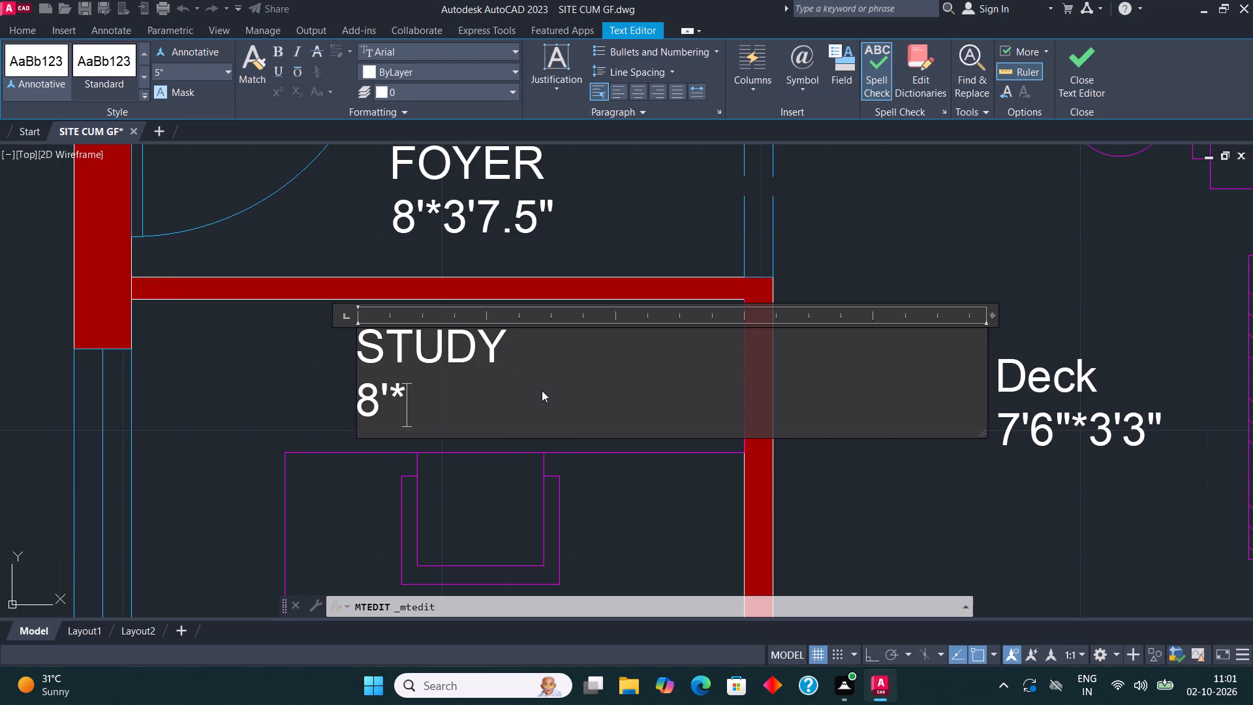
type("8'")
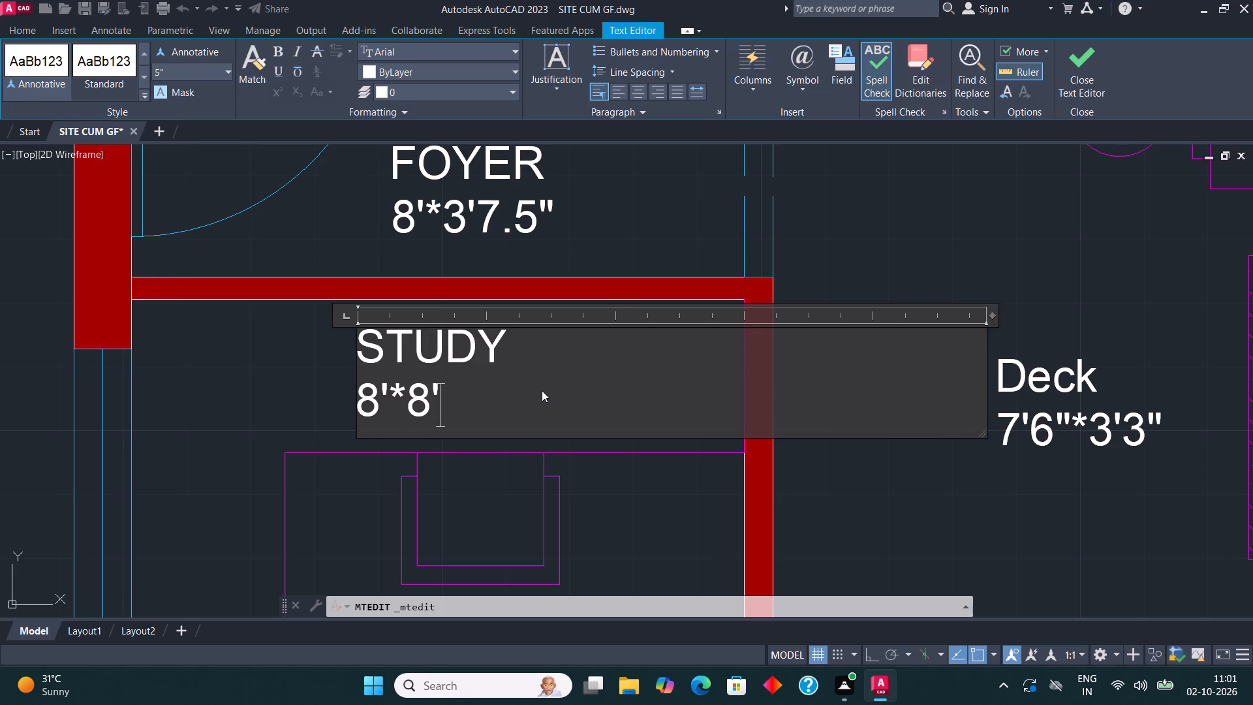
left_click(1076, 60)
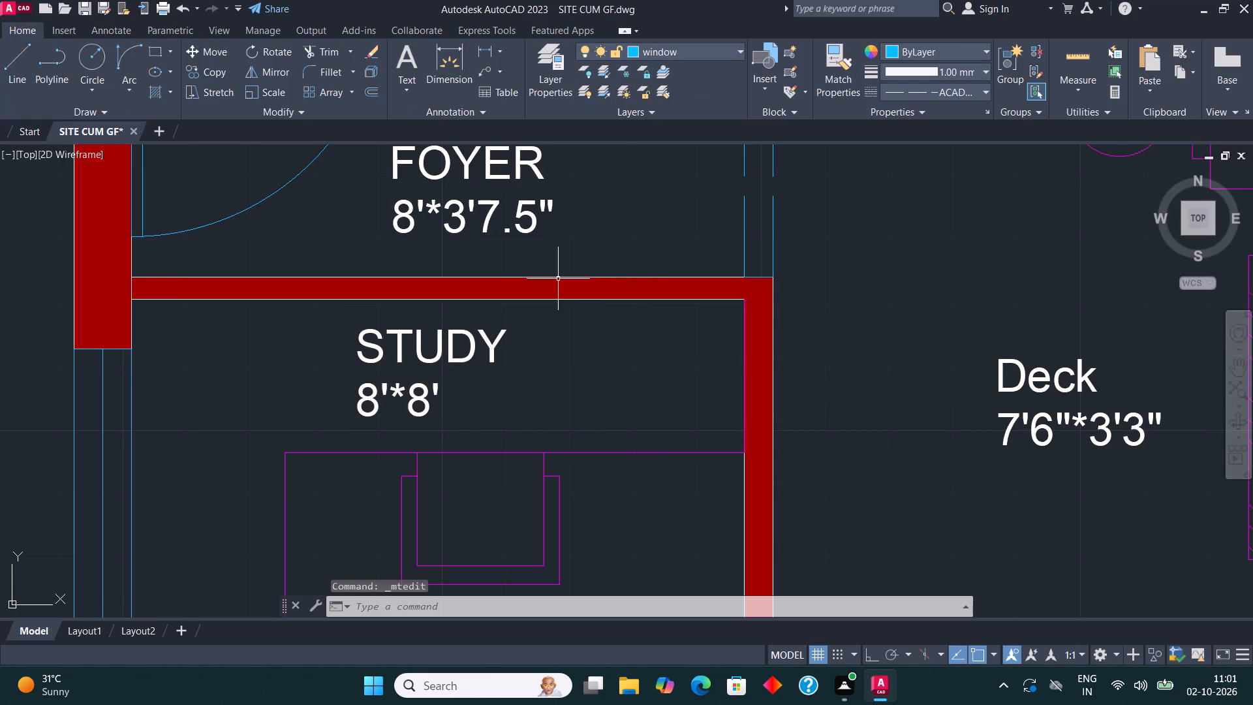
Change the Deck label in the sofa room east of the study to read LIVING with 10'10.5"*12' on the second line.
scroll(449, 271, "down", 2)
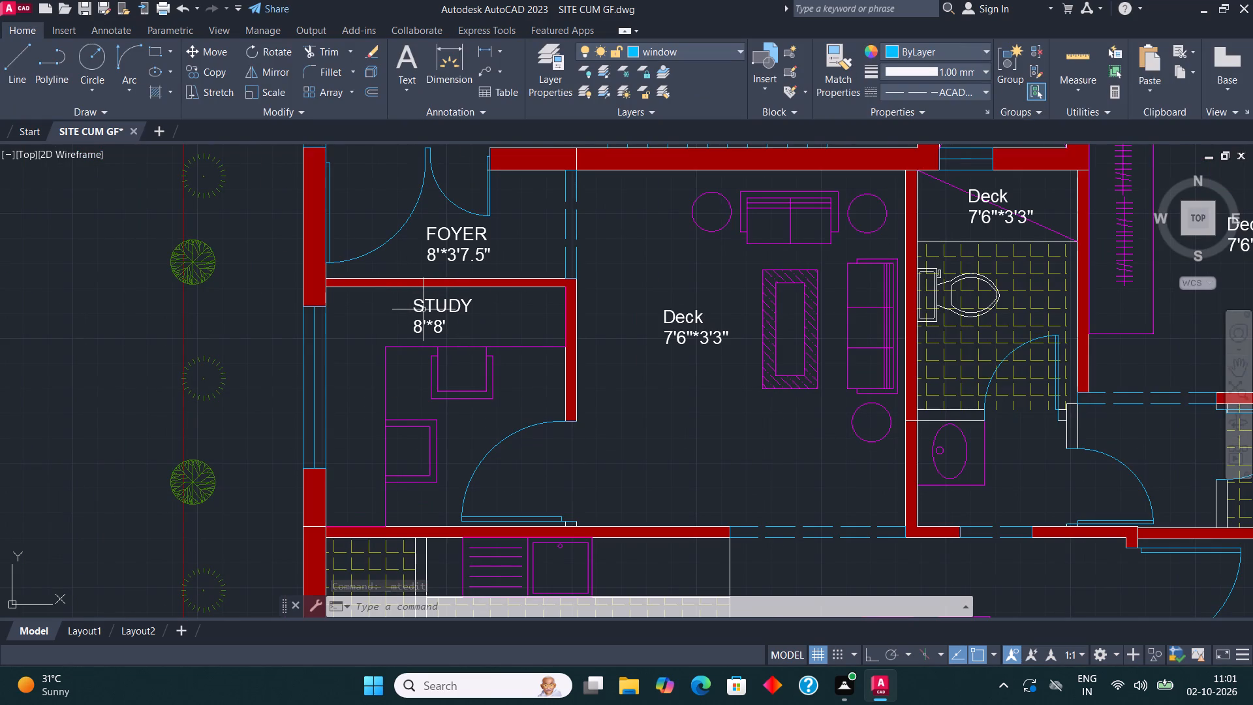
scroll(428, 313, "down", 1)
middle_click_drag(663, 315, 637, 359)
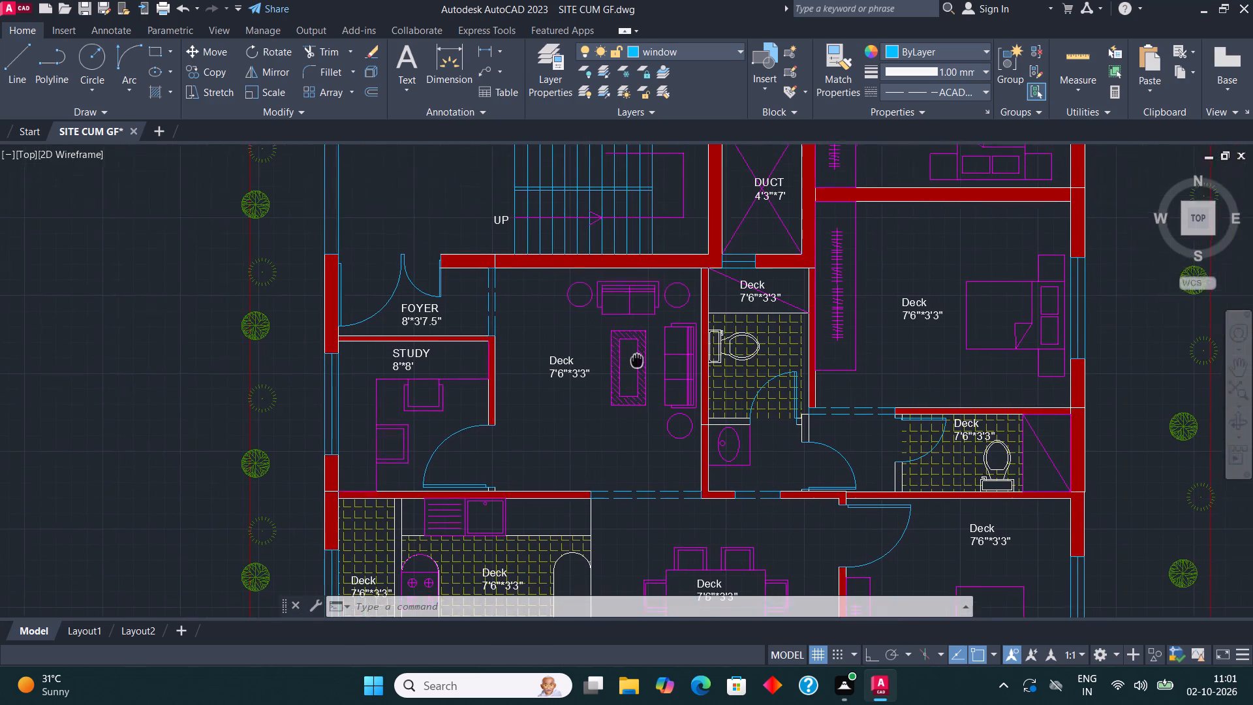
middle_click_drag(637, 359, 637, 409)
scroll(554, 423, "up", 2)
left_click(557, 391)
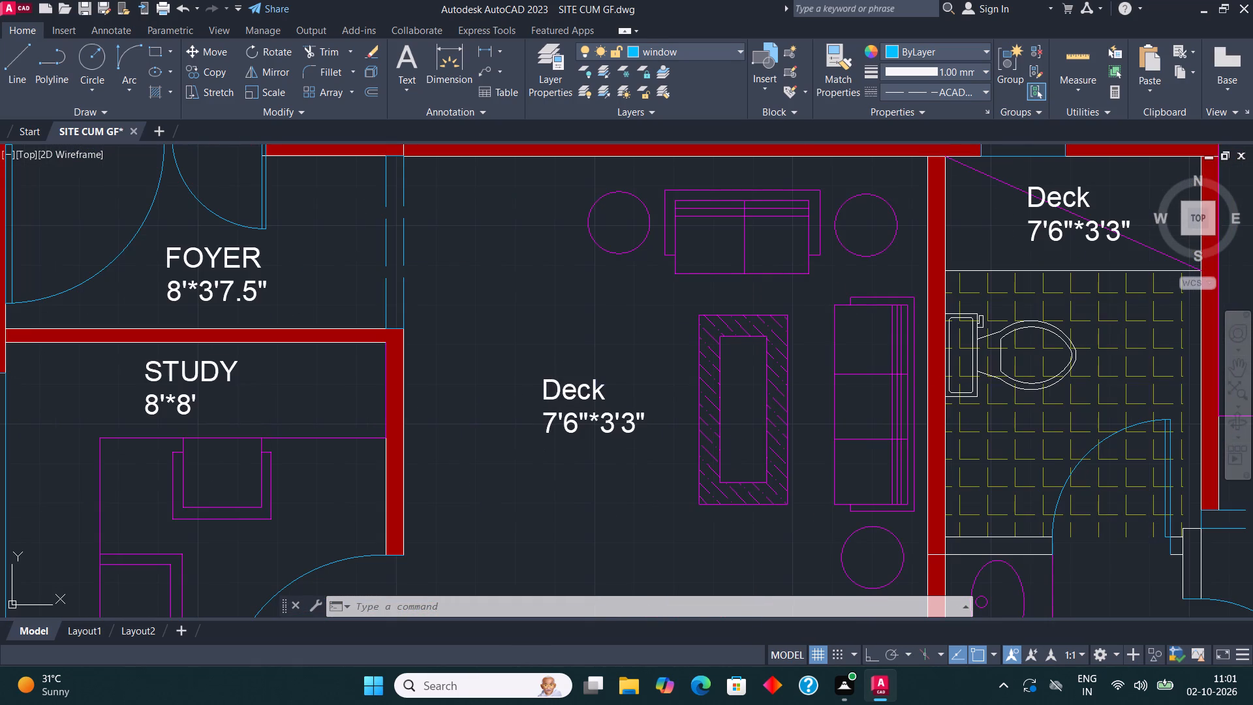
right_click(558, 389)
left_click(649, 255)
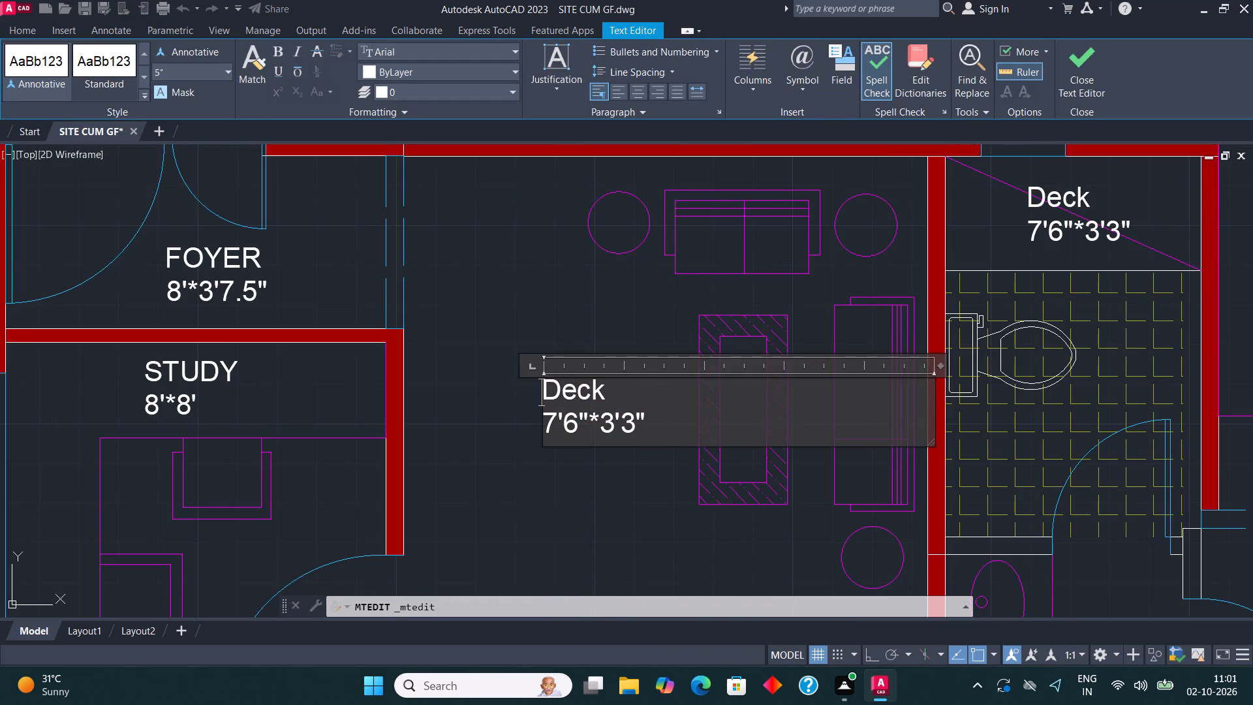
left_click(675, 422)
key("BackSpace")
key("BackSpace")
key("BackSpace")
key("BackSpace")
key("BackSpace")
key("BackSpace")
key("BackSpace")
key("BackSpace")
key("BackSpace")
key("BackSpace")
key("BackSpace")
key("BackSpace")
key("BackSpace")
key("BackSpace")
key("BackSpace")
key("BackSpace")
key("BackSpace")
key("BackSpace")
key("BackSpace")
key("BackSpace")
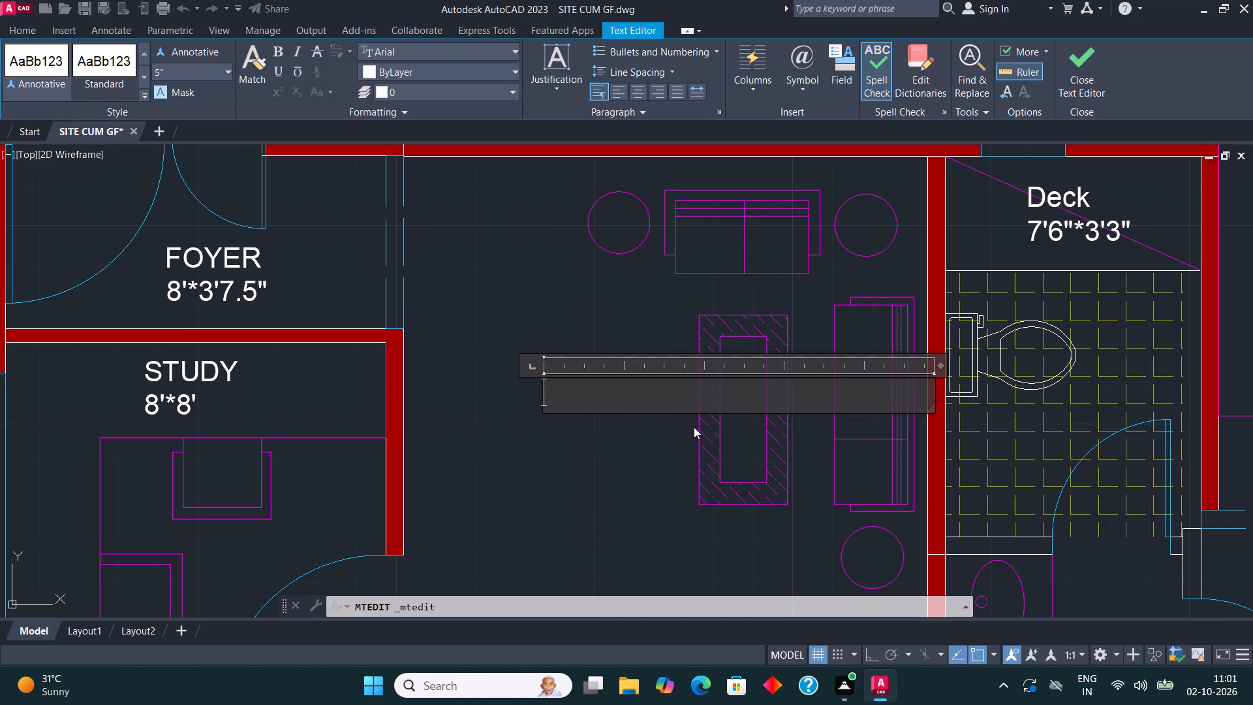
type("LIVING")
key("Return")
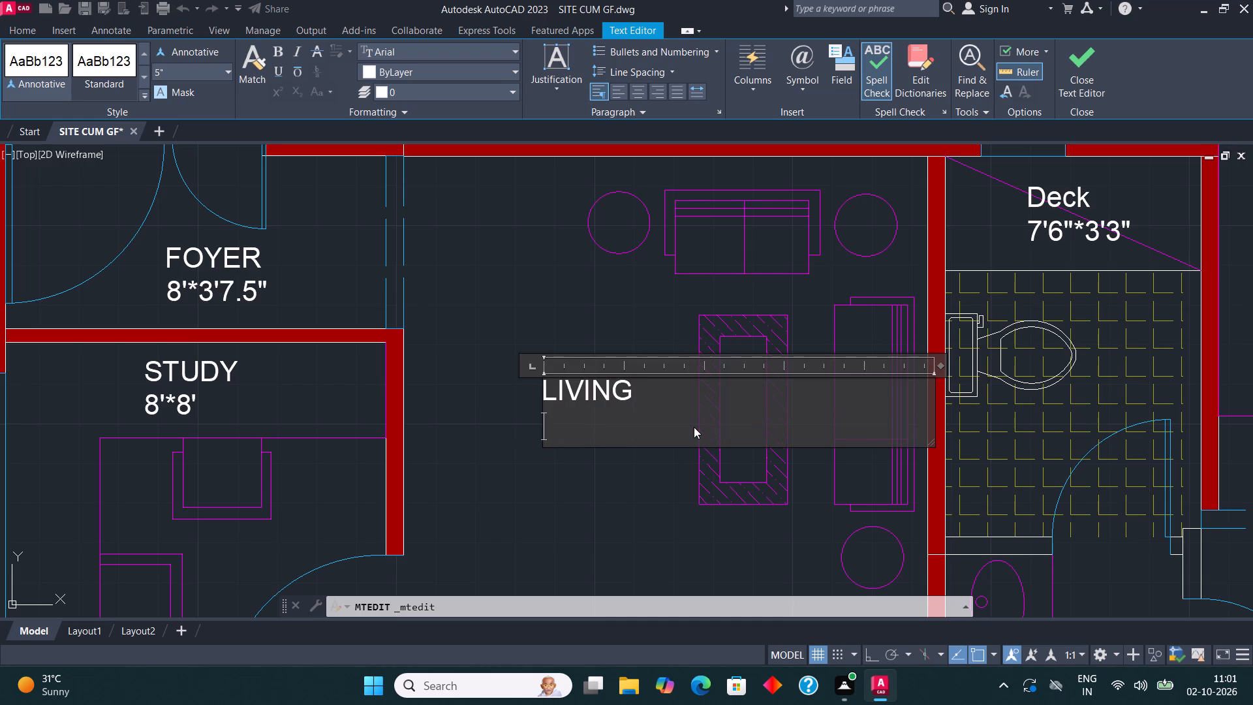
type("10'10\"*")
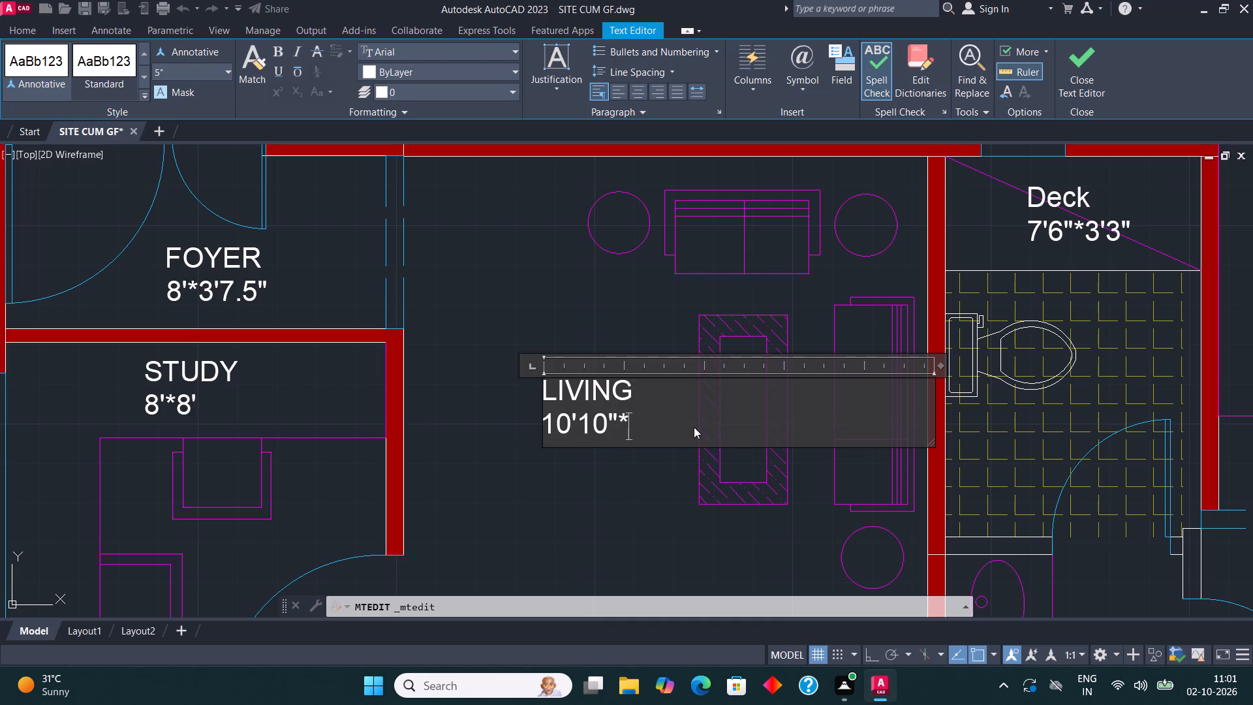
key("BackSpace")
key("BackSpace")
type(".5\"*")
type("12'")
left_click(1087, 63)
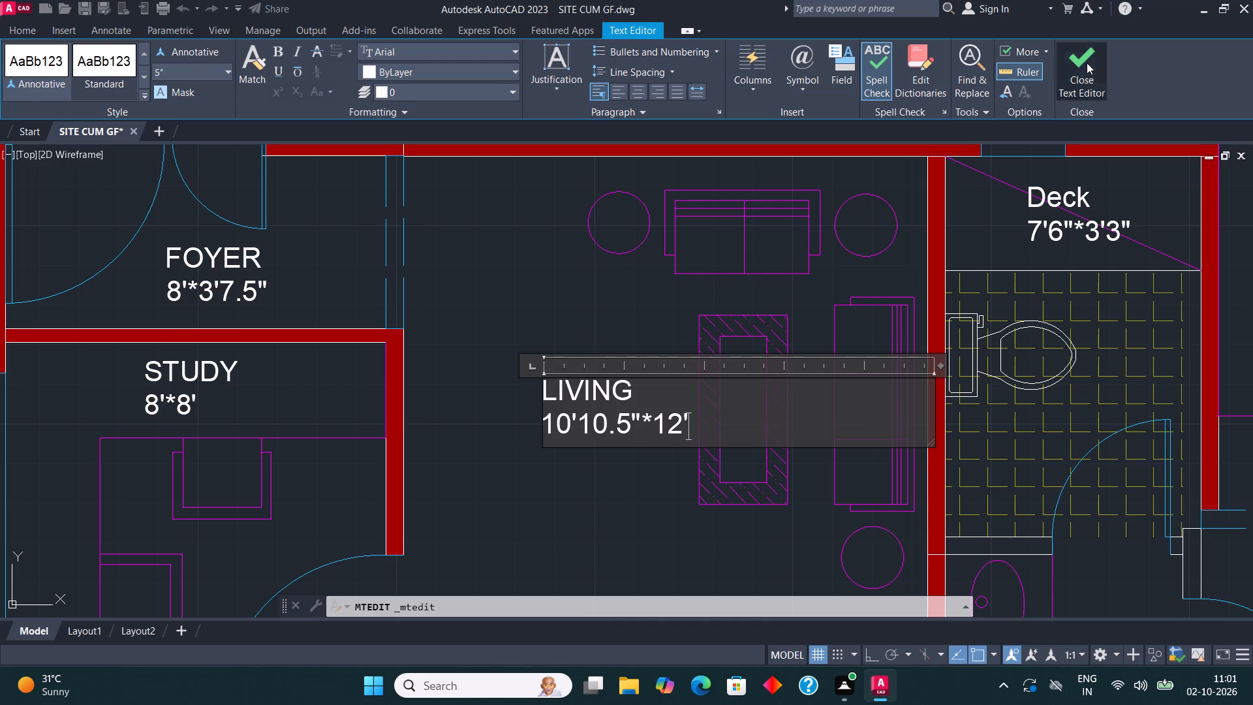
Change the Deck label in the bathroom directly south of the duct to read TOILET with 5'*8' on the second line.
scroll(422, 317, "down", 2)
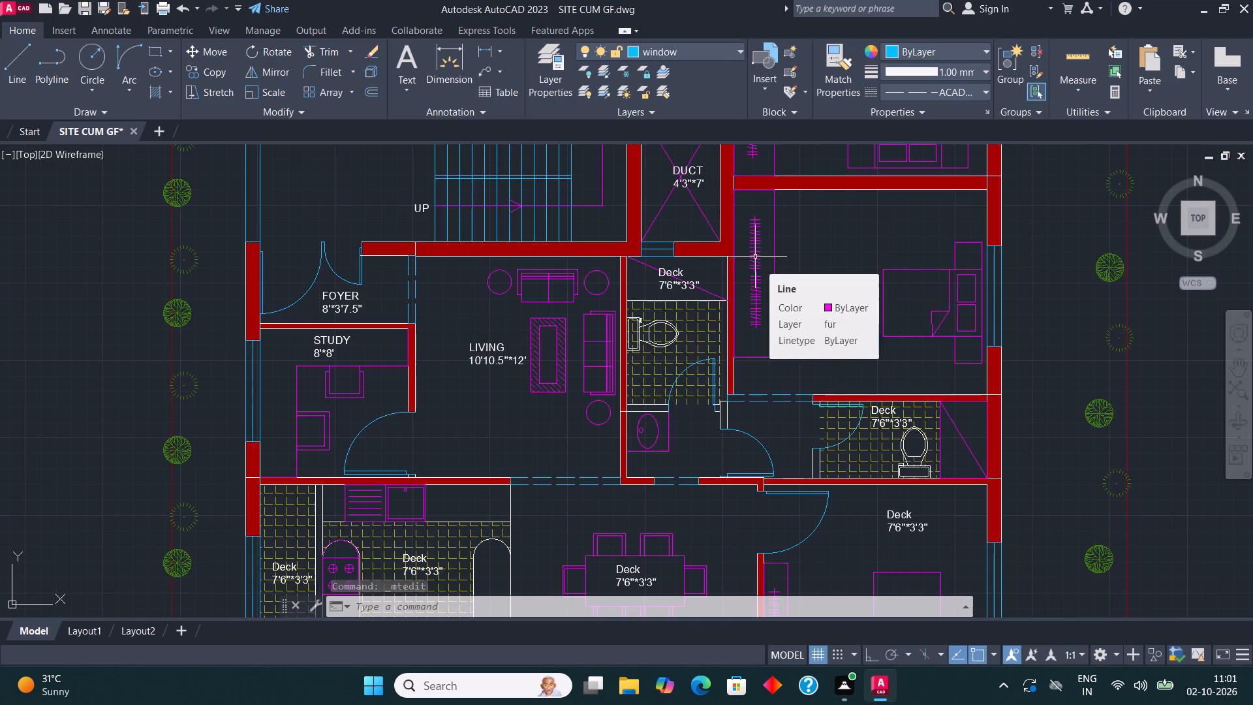
key("Escape")
key("space")
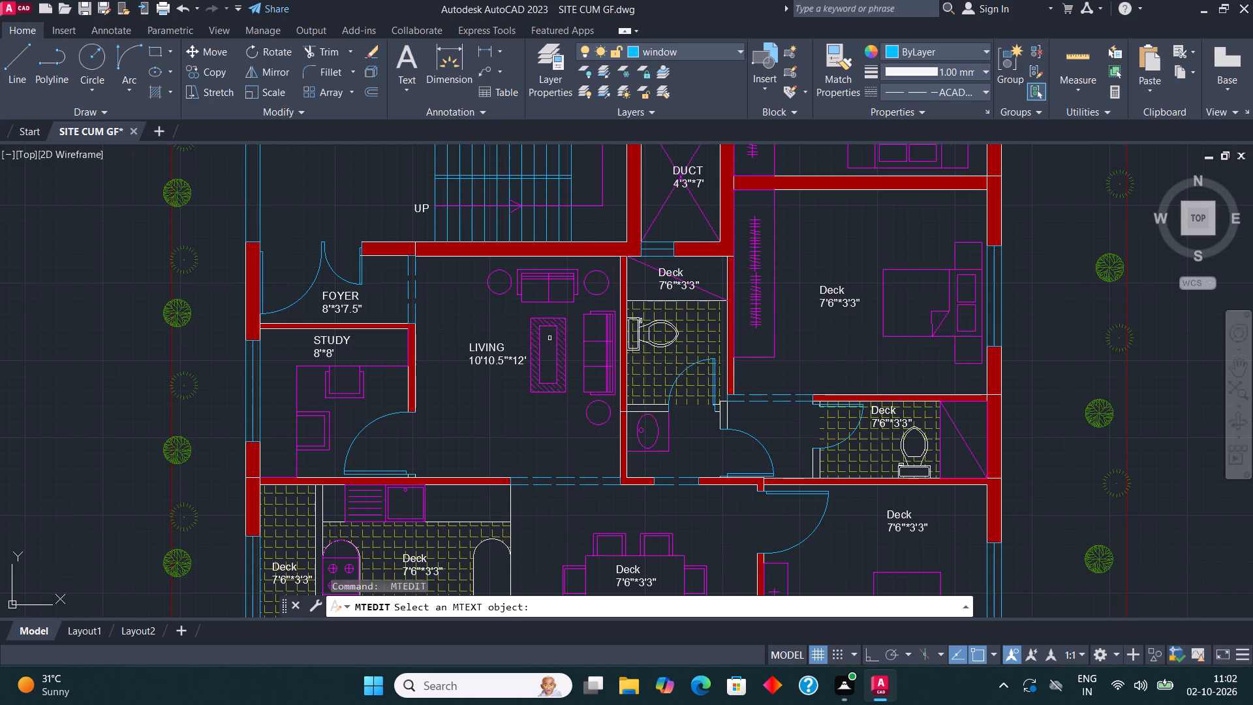
key("Escape")
middle_click_drag(777, 262, 679, 327)
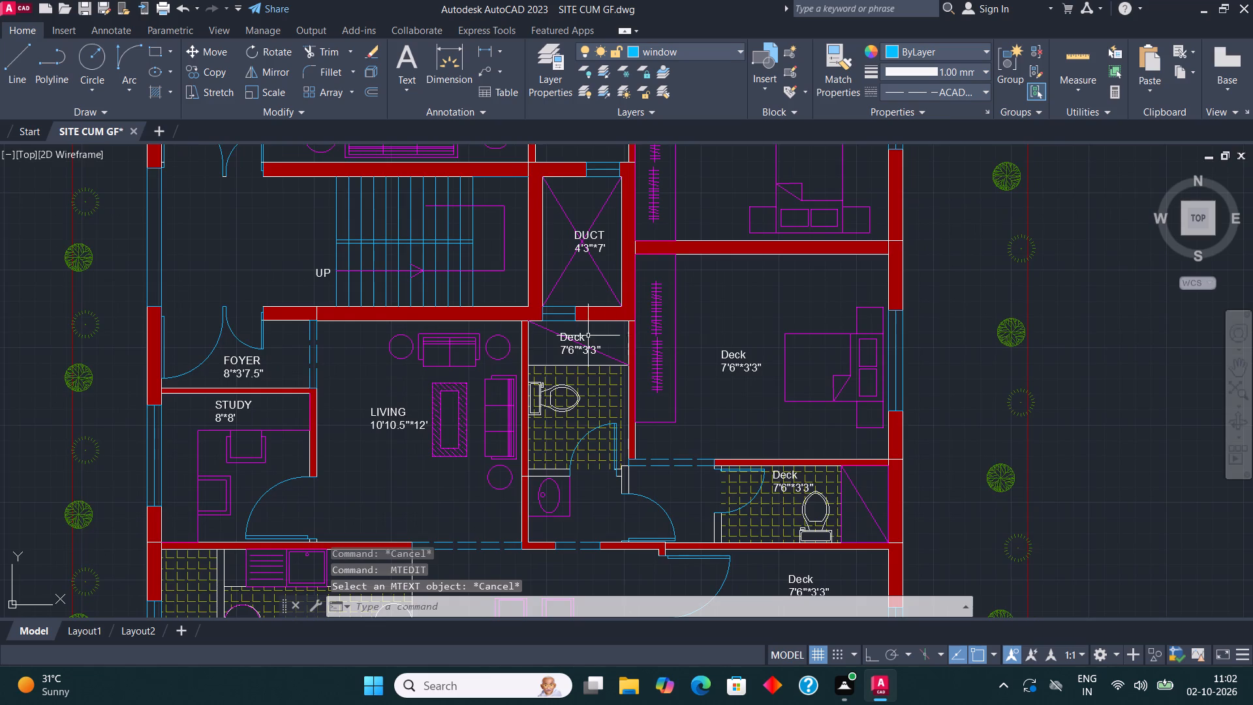
scroll(588, 336, "up", 2)
left_click(566, 337)
right_click(565, 343)
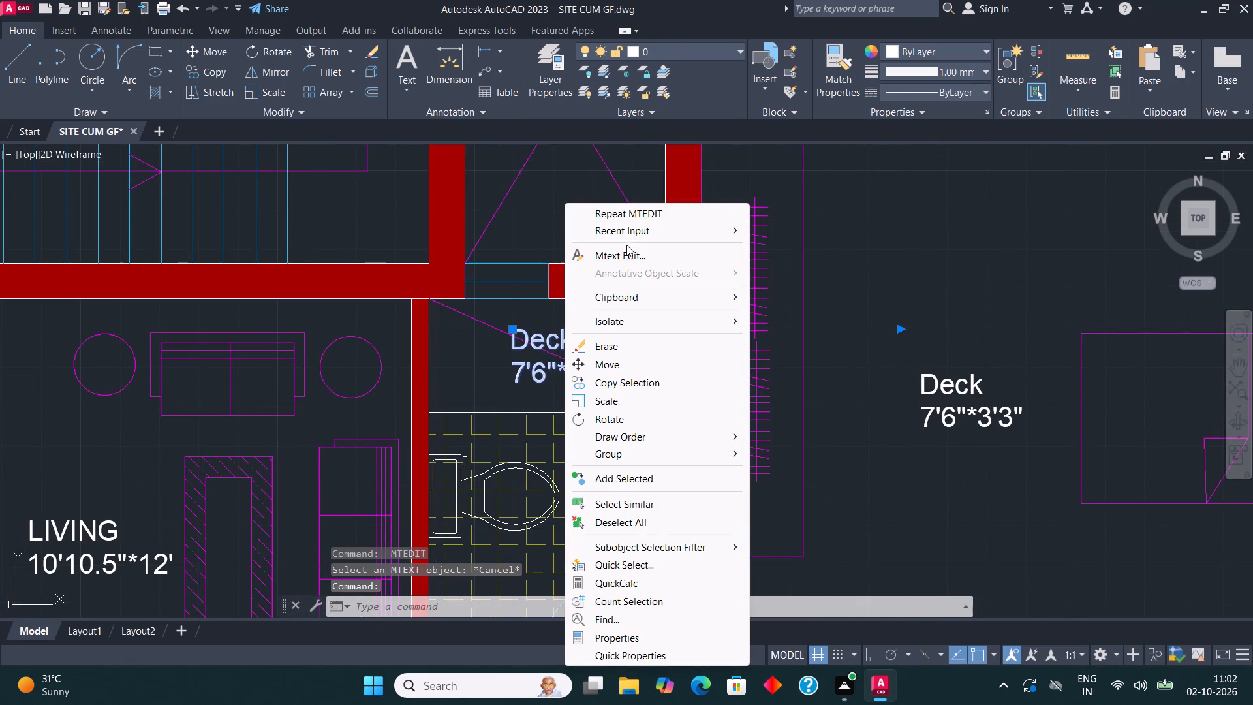
left_click(626, 253)
left_click(635, 379)
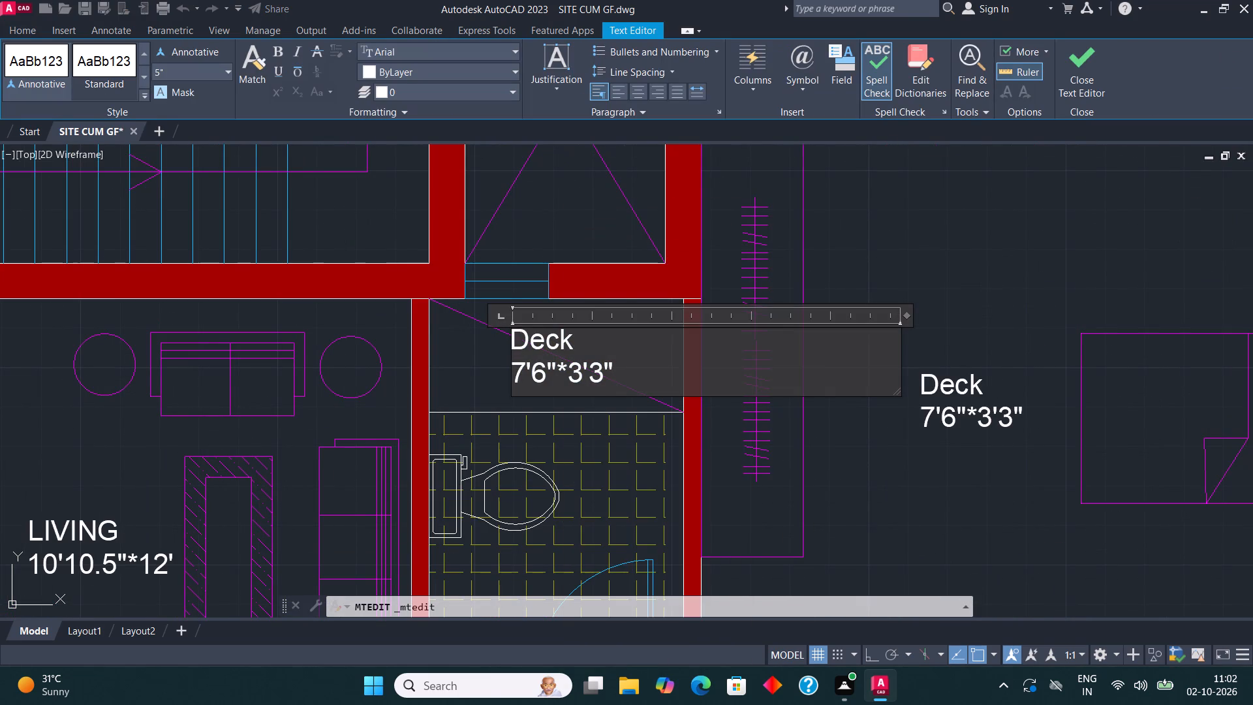
key("BackSpace")
key("BackSpace")
key("BackSpace")
key("BackSpace")
key("BackSpace")
key("BackSpace")
key("BackSpace")
key("BackSpace")
key("BackSpace")
key("BackSpace")
key("BackSpace")
key("BackSpace")
key("BackSpace")
key("BackSpace")
key("BackSpace")
key("BackSpace")
key("BackSpace")
key("BackSpace")
key("BackSpace")
key("BackSpace")
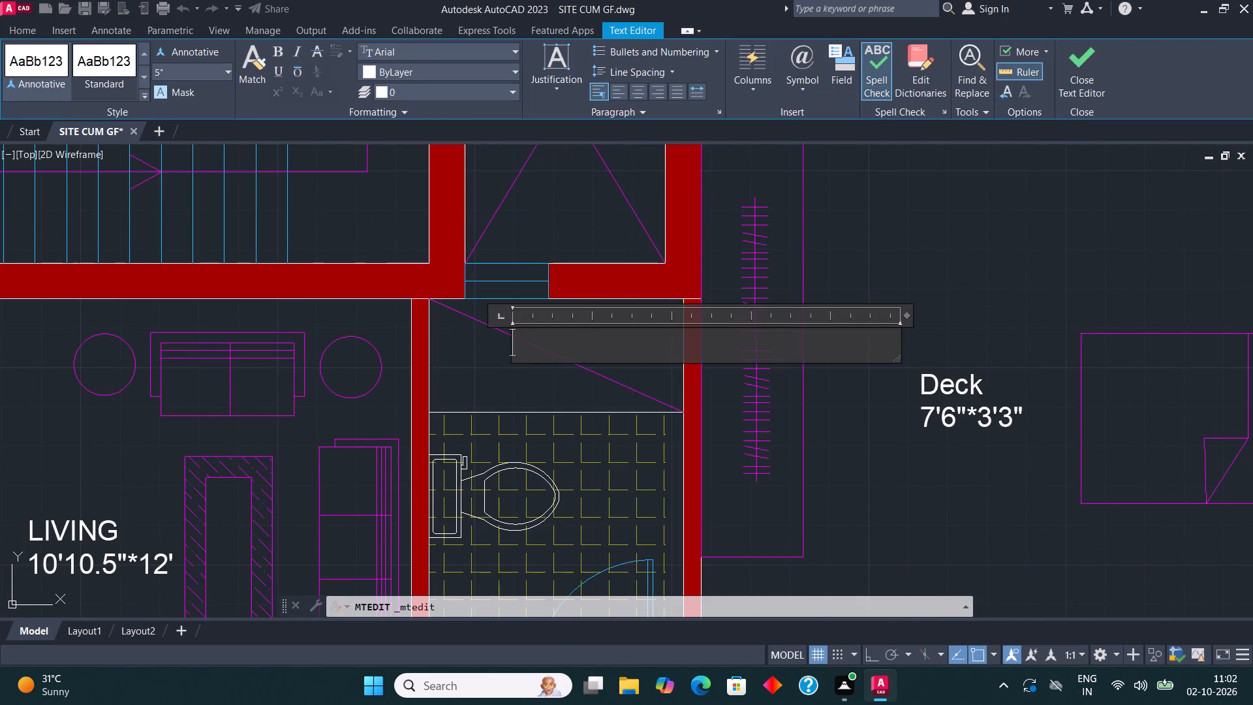
type("TOILET")
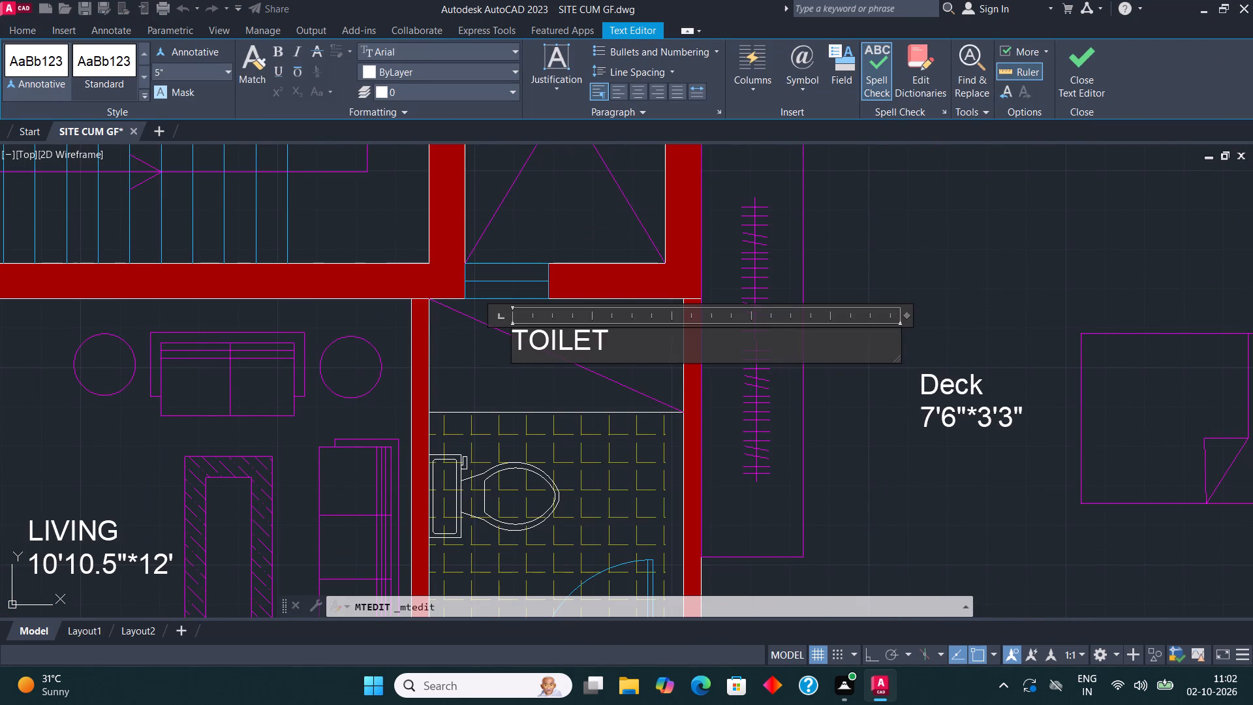
key("Return")
type("5'")
key("asterisk")
type("8'")
left_click(1080, 55)
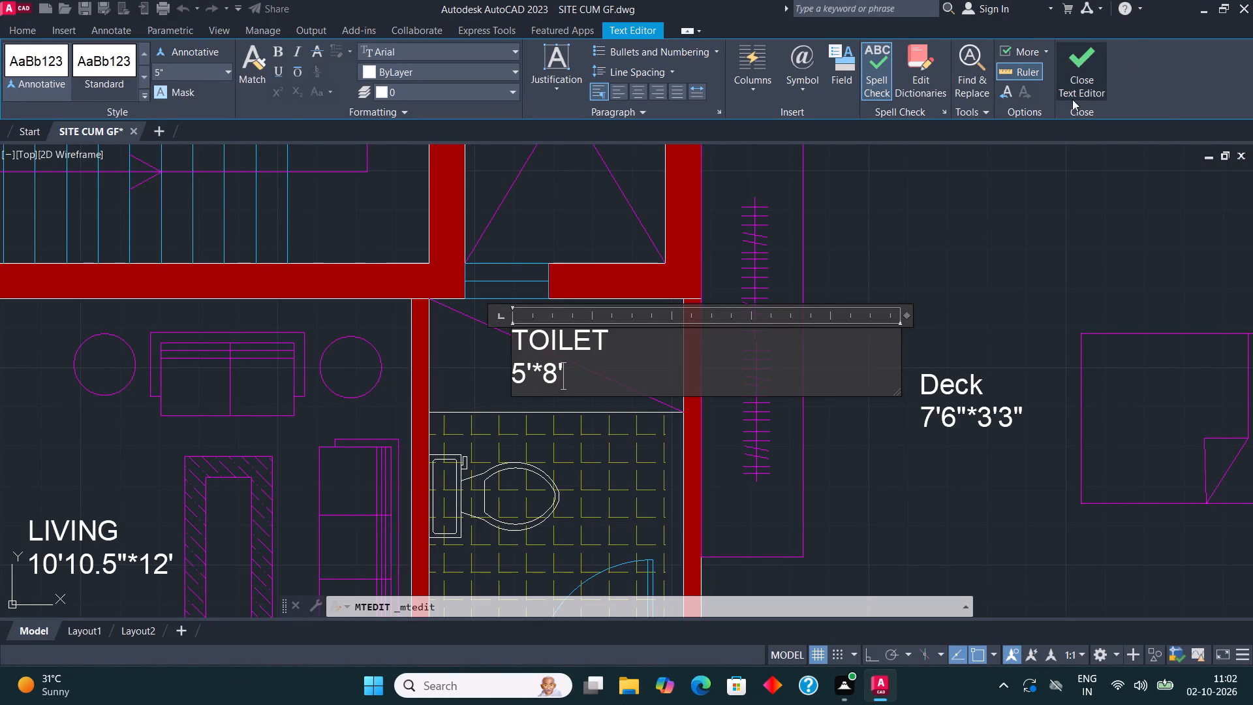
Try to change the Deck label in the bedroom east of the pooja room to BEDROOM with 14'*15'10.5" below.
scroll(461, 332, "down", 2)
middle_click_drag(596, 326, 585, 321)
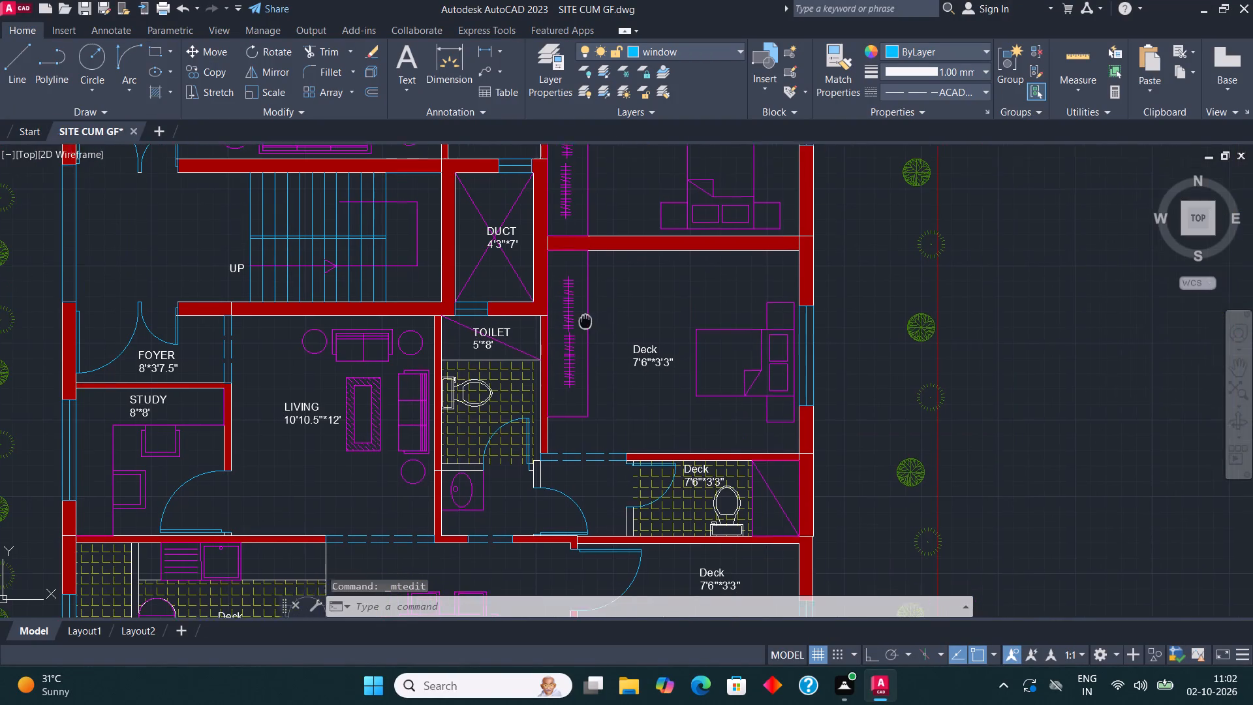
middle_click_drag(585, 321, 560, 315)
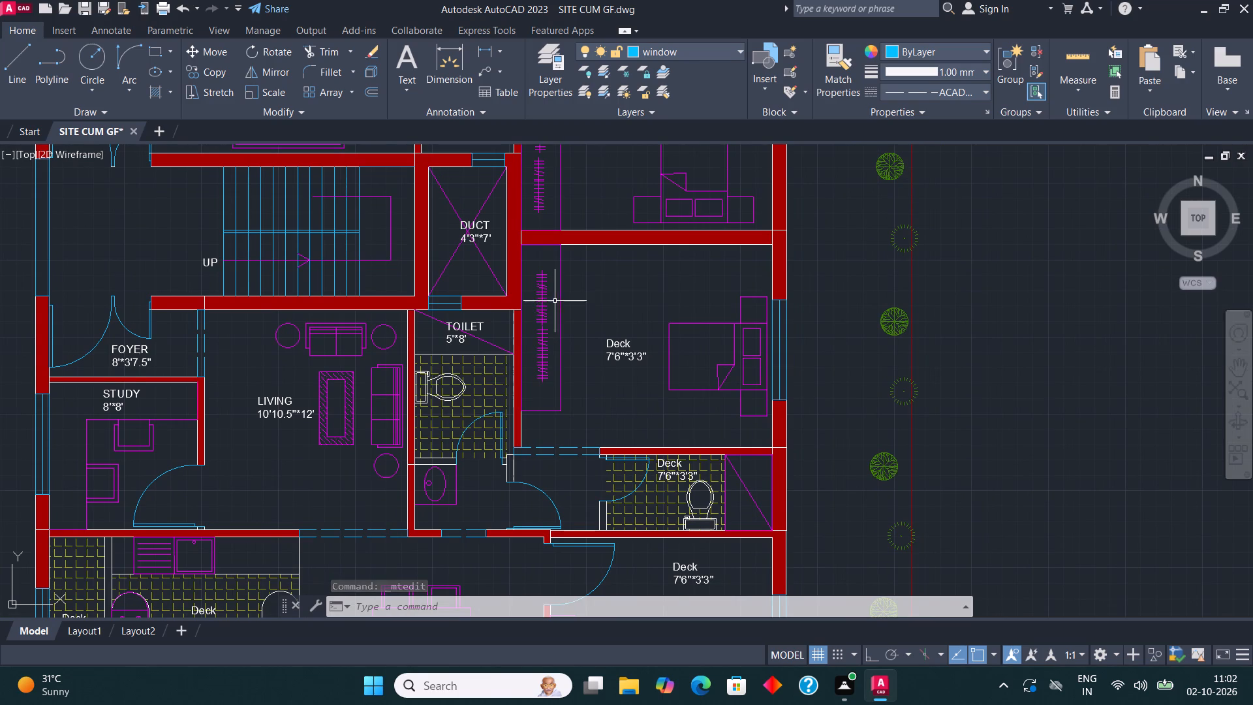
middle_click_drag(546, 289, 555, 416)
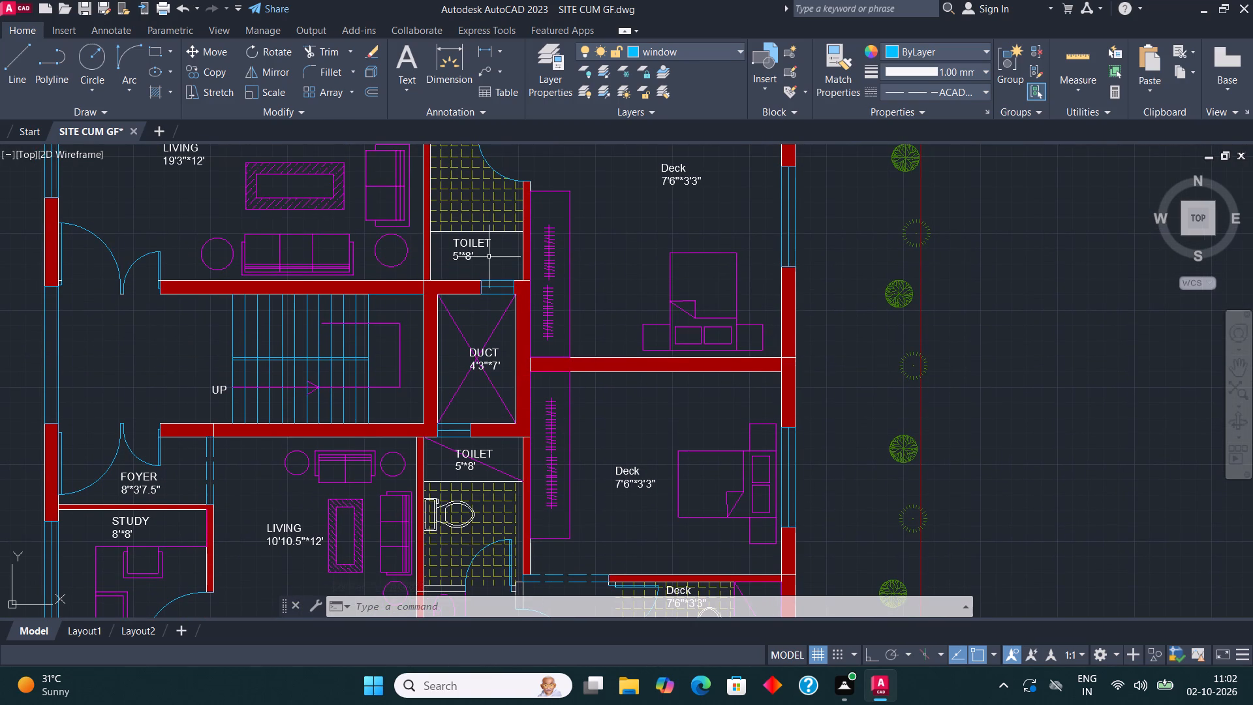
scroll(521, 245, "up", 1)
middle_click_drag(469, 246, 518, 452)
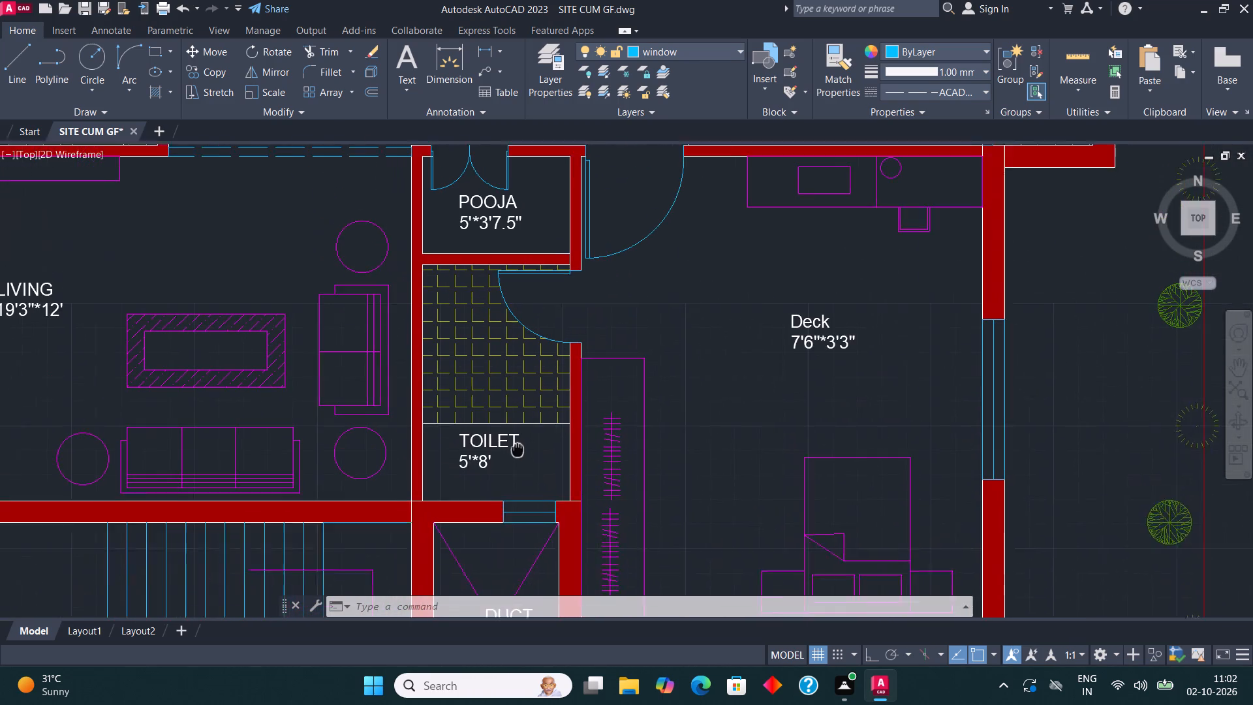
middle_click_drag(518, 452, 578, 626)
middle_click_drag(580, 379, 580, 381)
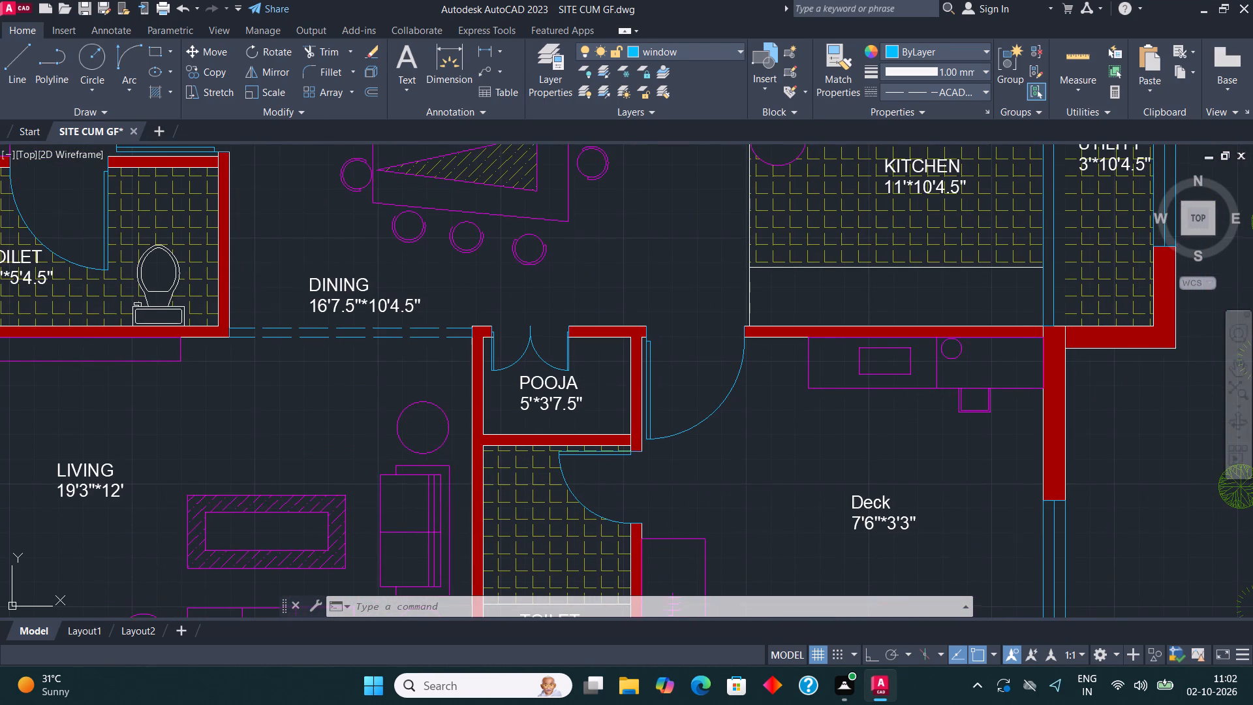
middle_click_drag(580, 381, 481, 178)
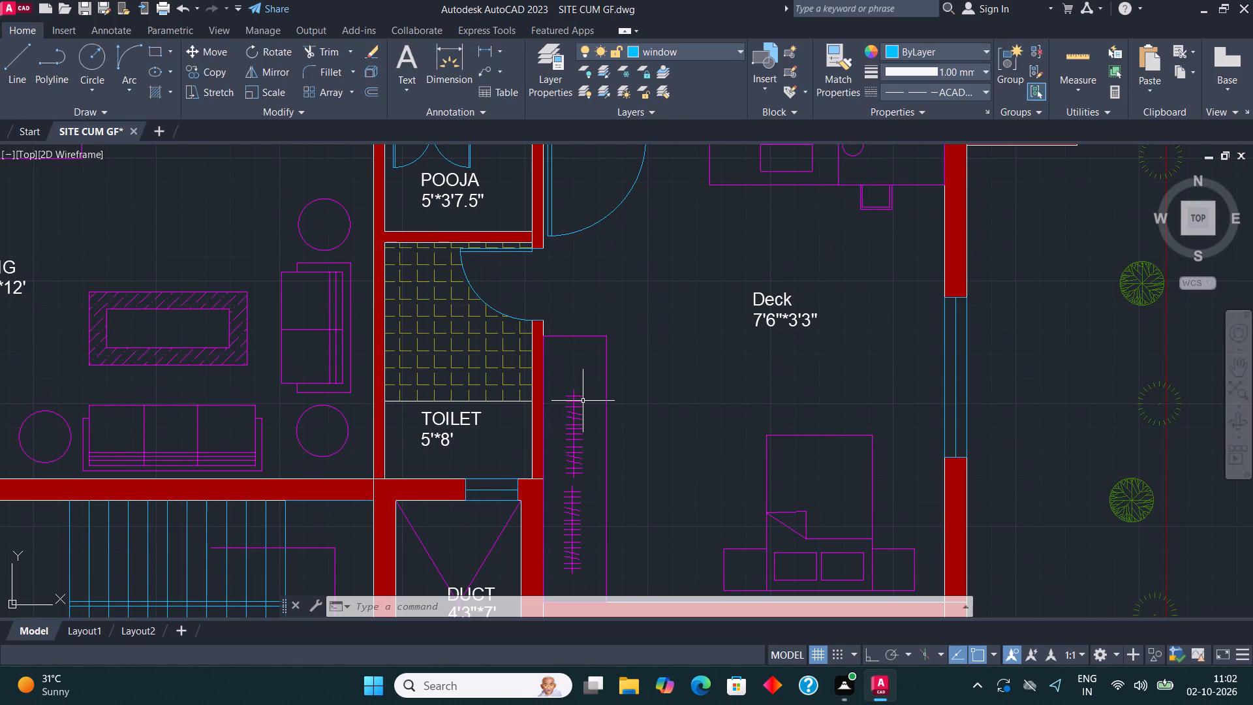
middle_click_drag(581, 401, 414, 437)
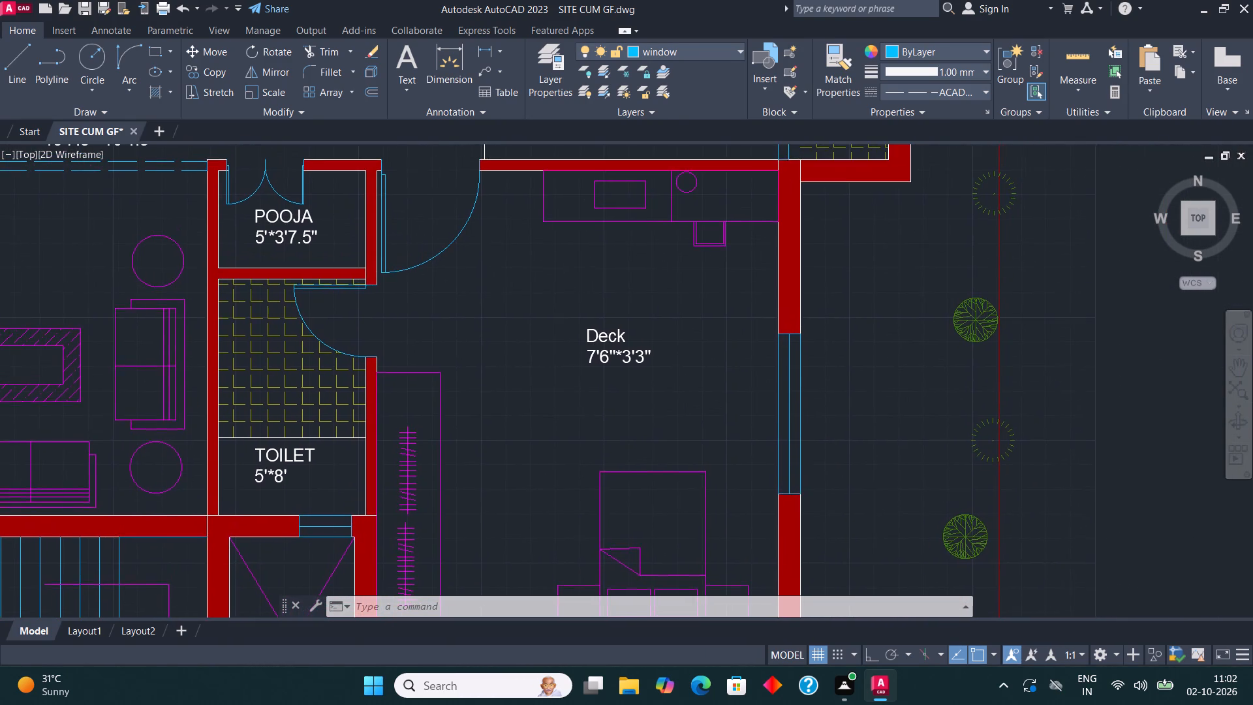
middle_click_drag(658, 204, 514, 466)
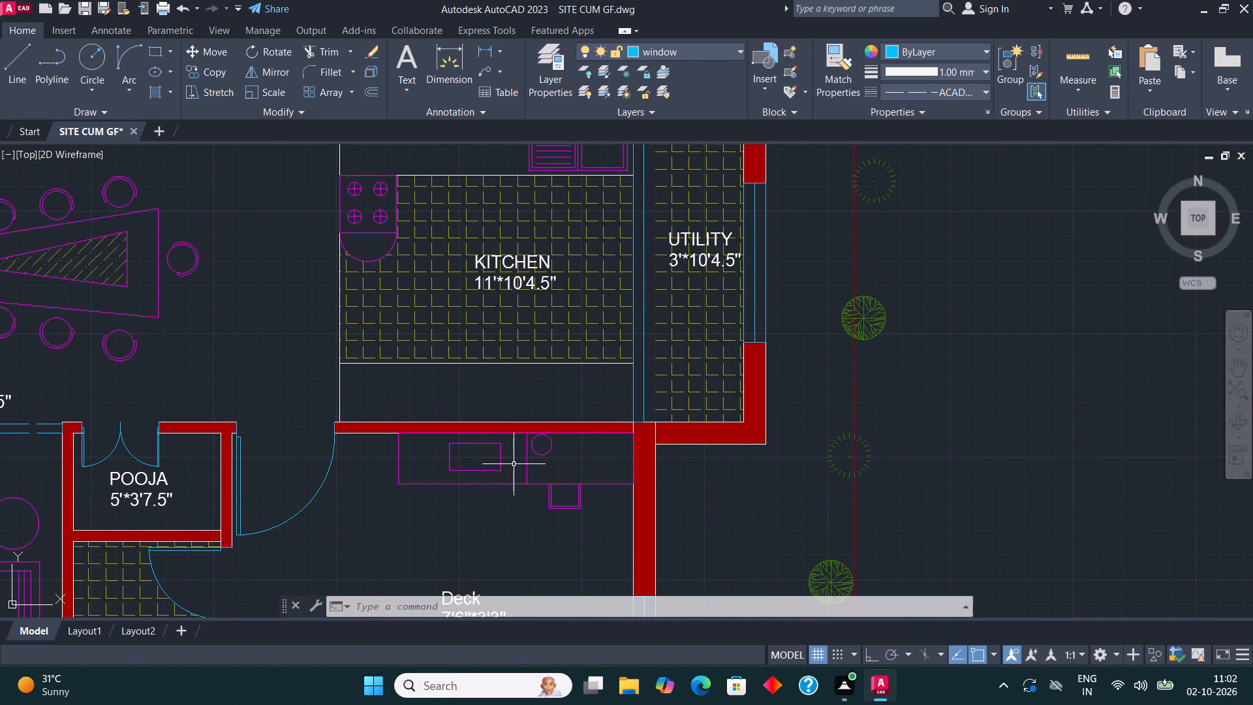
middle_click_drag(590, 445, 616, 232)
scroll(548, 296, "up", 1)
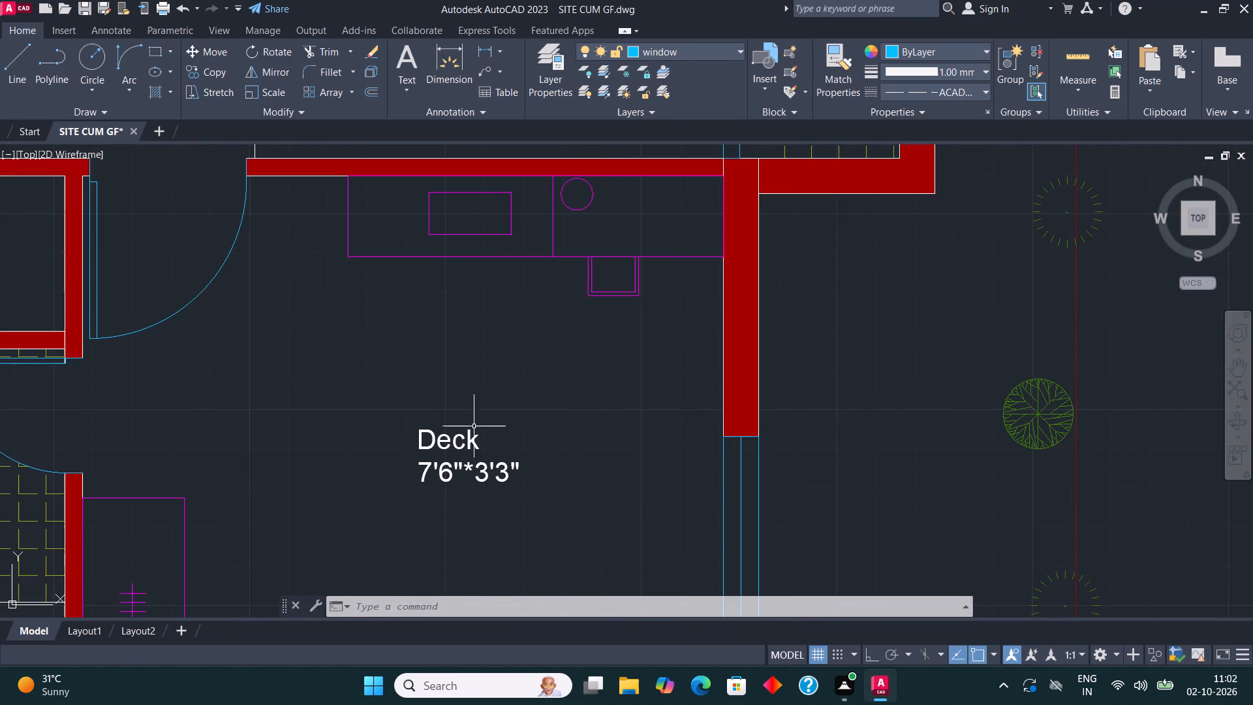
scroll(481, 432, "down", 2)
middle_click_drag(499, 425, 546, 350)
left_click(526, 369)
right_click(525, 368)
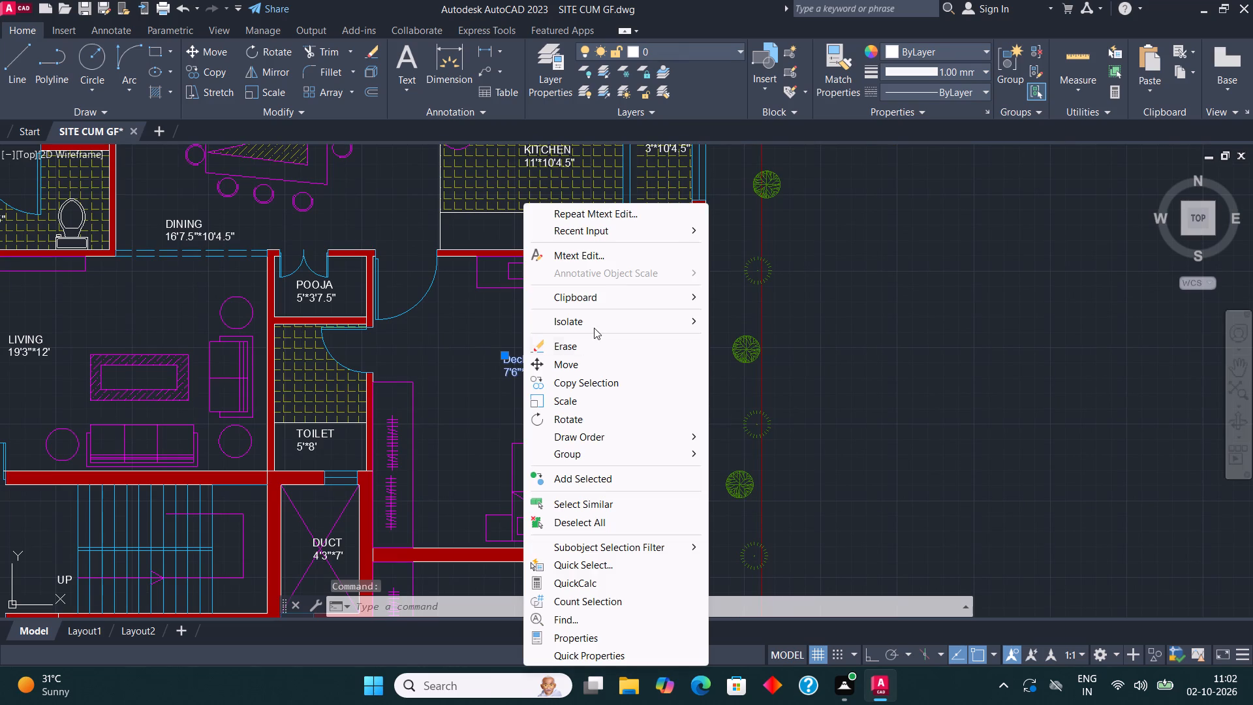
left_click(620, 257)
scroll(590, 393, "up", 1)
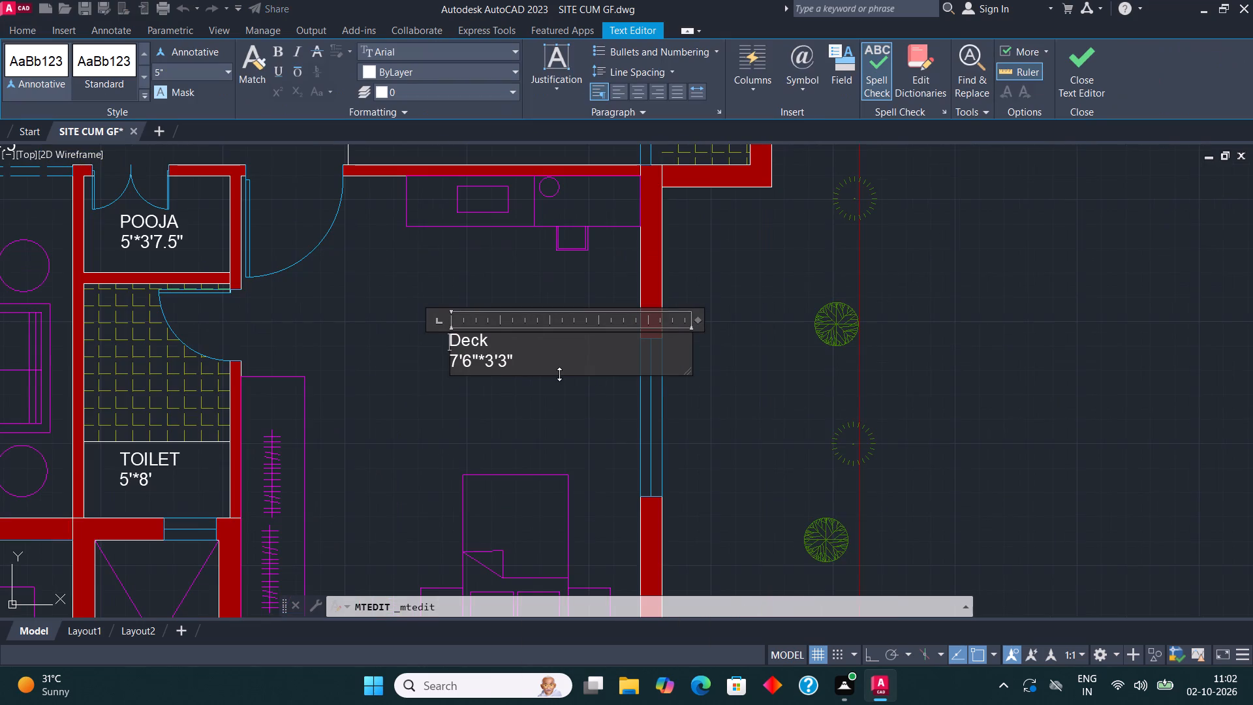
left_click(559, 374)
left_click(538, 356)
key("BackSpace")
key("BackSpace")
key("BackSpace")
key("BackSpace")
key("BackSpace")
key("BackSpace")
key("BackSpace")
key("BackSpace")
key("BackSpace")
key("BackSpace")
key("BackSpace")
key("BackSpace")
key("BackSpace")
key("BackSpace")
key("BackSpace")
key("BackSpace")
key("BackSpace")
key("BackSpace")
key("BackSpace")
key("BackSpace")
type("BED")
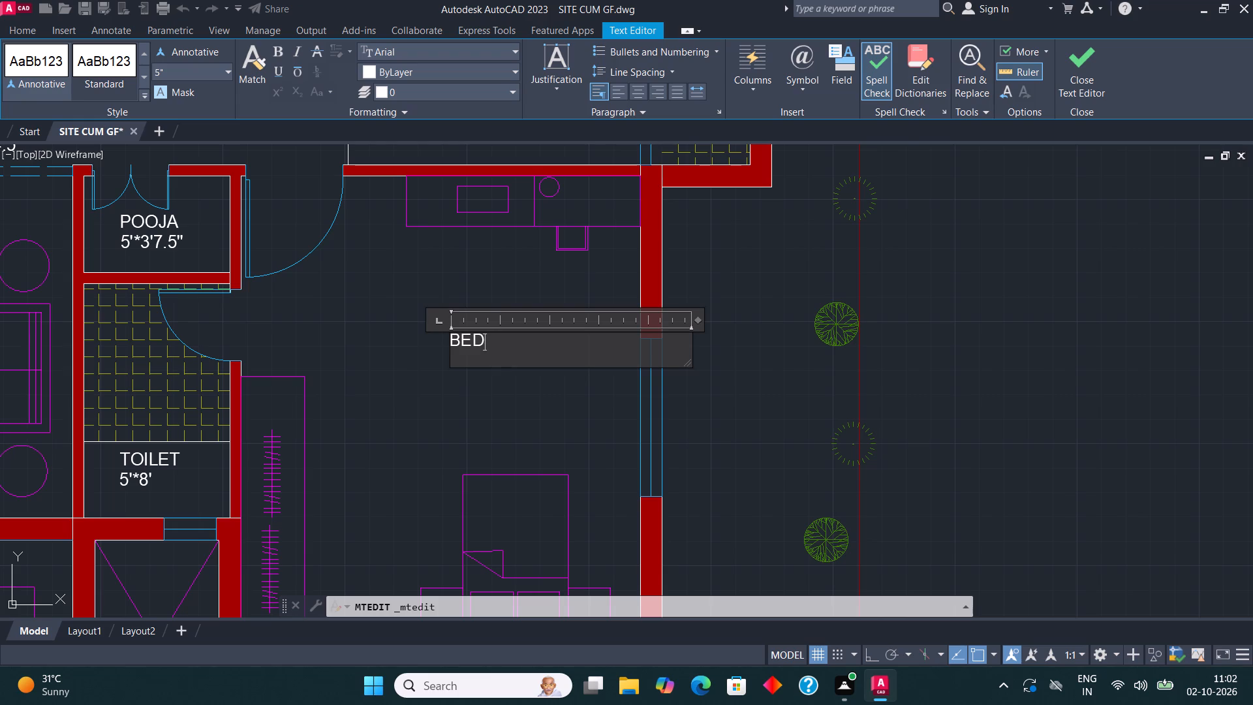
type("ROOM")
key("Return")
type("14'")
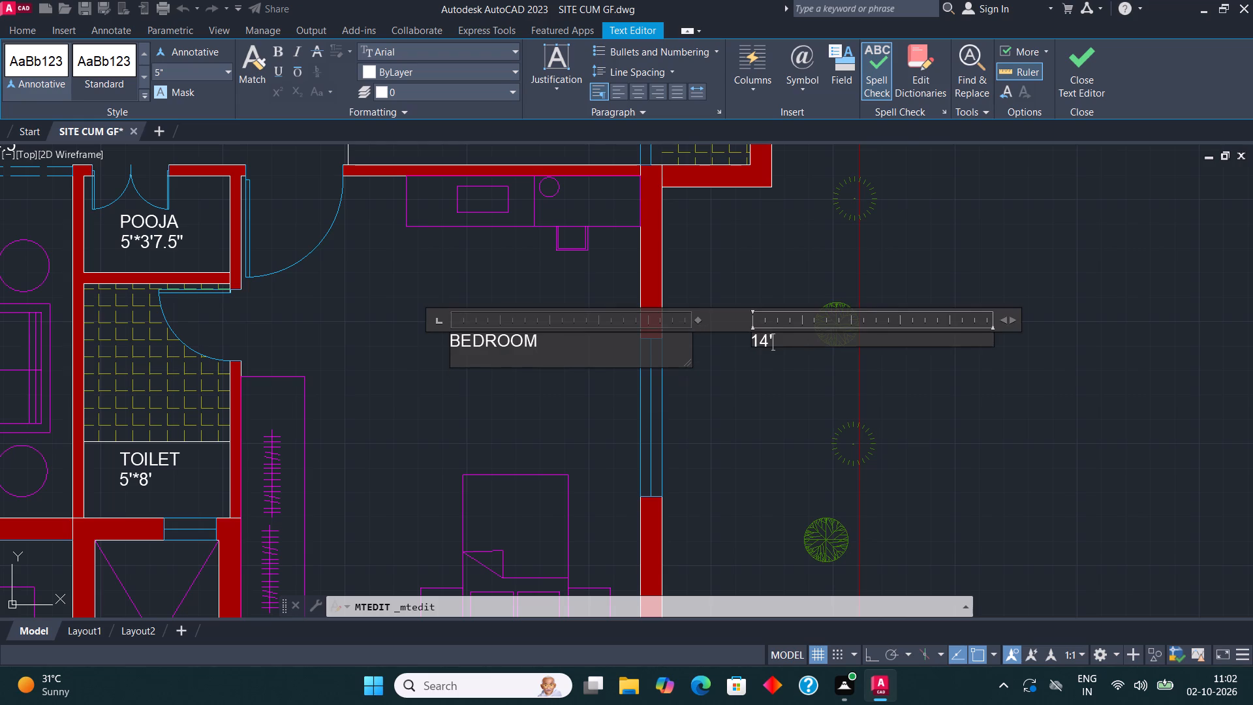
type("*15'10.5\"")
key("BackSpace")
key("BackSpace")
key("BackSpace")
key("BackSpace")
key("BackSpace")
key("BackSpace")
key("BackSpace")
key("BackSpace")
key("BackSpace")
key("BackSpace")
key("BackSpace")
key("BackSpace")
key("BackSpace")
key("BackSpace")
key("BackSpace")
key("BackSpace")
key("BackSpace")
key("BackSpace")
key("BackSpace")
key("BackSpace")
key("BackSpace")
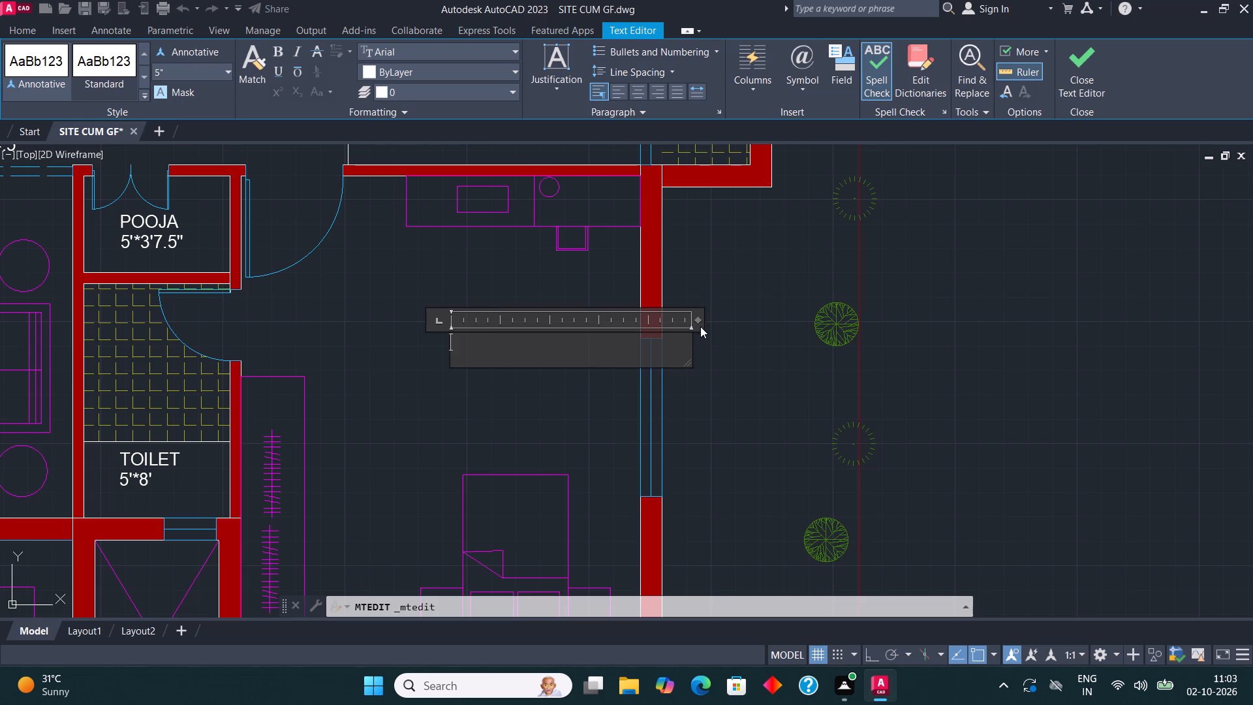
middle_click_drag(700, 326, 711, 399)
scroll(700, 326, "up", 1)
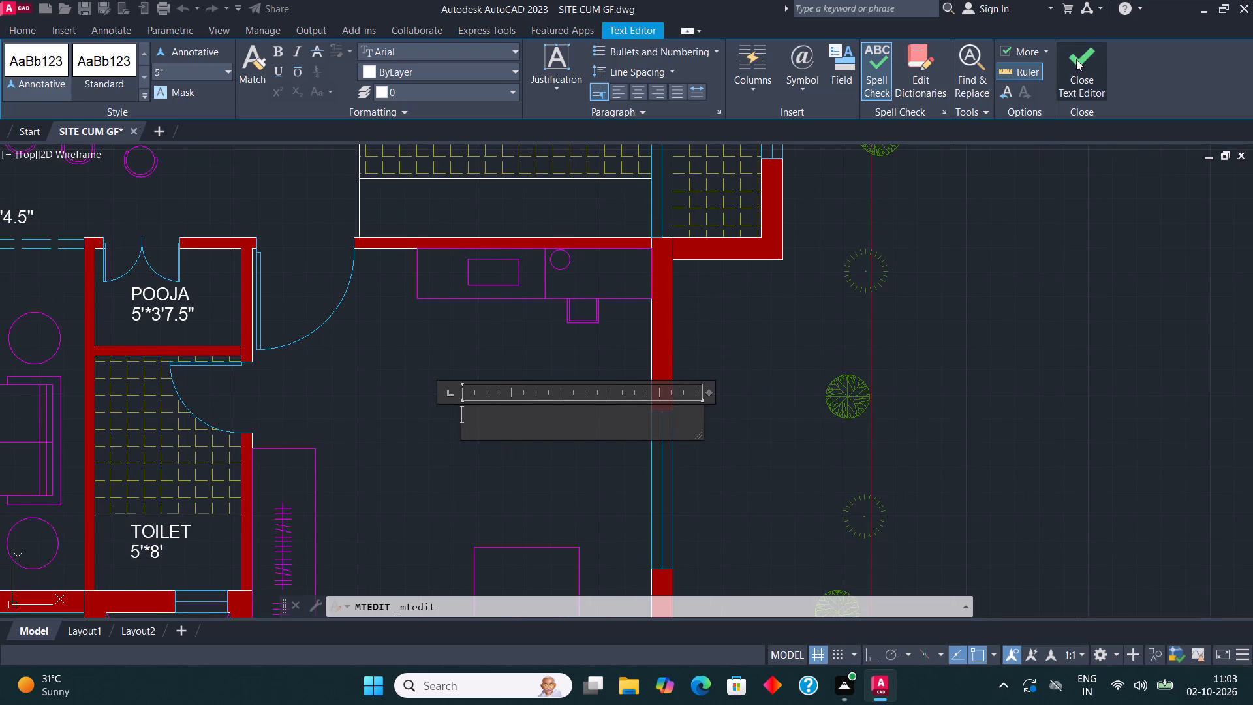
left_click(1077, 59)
Change the Deck label in the bedroom east of the pooja room to read BEDROOM with 14'*15'10.5" on the second line.
left_click(479, 416)
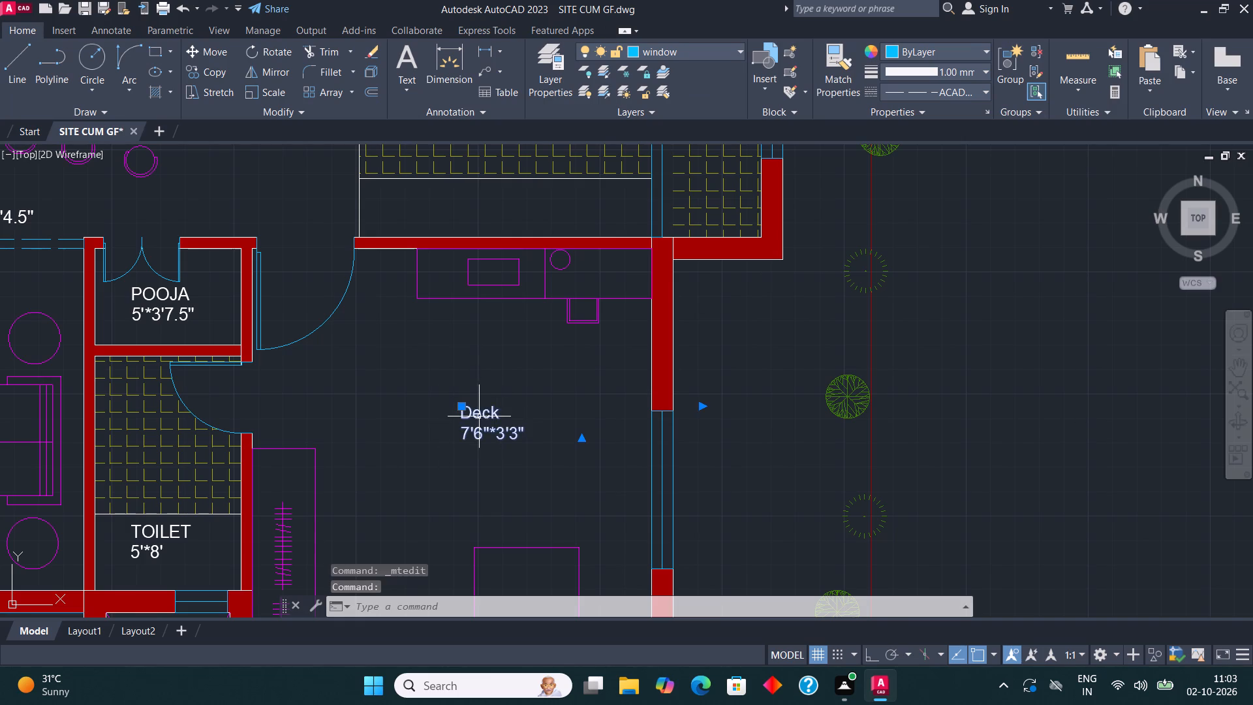
right_click(463, 417)
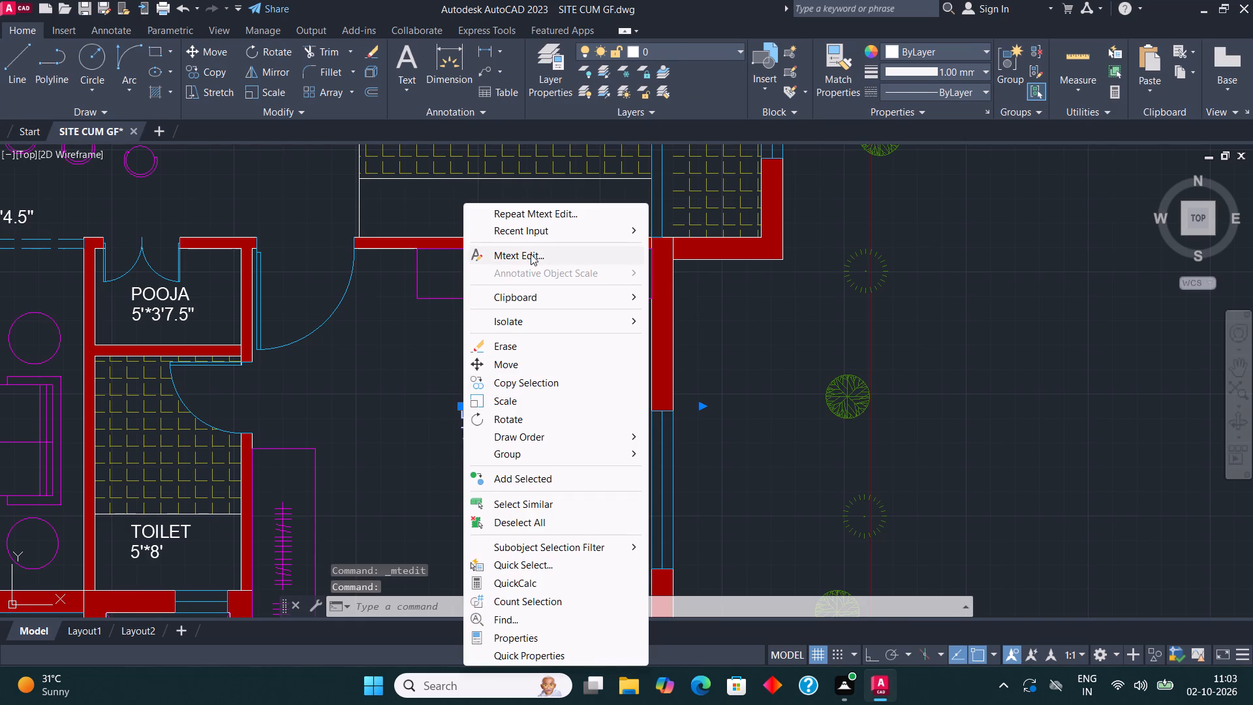
left_click(531, 254)
left_click(530, 443)
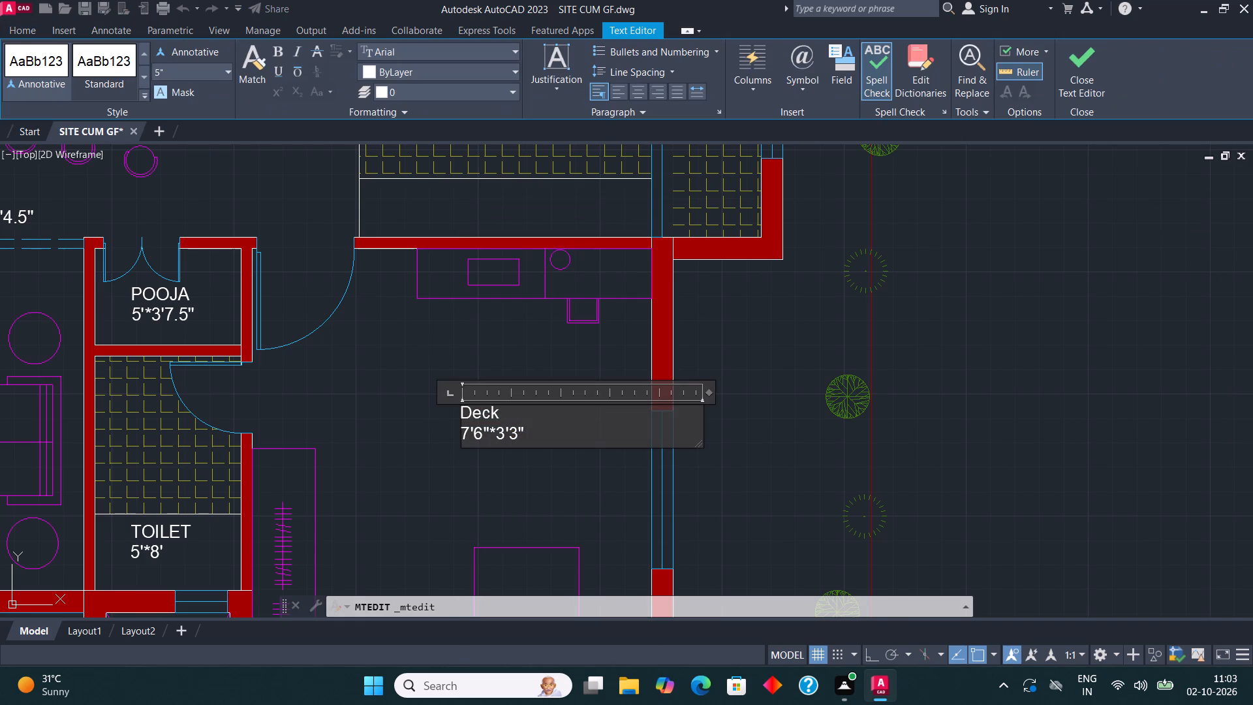
key("BackSpace")
key("BackSpace")
key("BackSpace")
key("BackSpace")
key("BackSpace")
key("BackSpace")
key("BackSpace")
key("BackSpace")
key("BackSpace")
key("BackSpace")
key("BackSpace")
key("BackSpace")
key("BackSpace")
key("BackSpace")
key("BackSpace")
key("BackSpace")
key("BackSpace")
key("BackSpace")
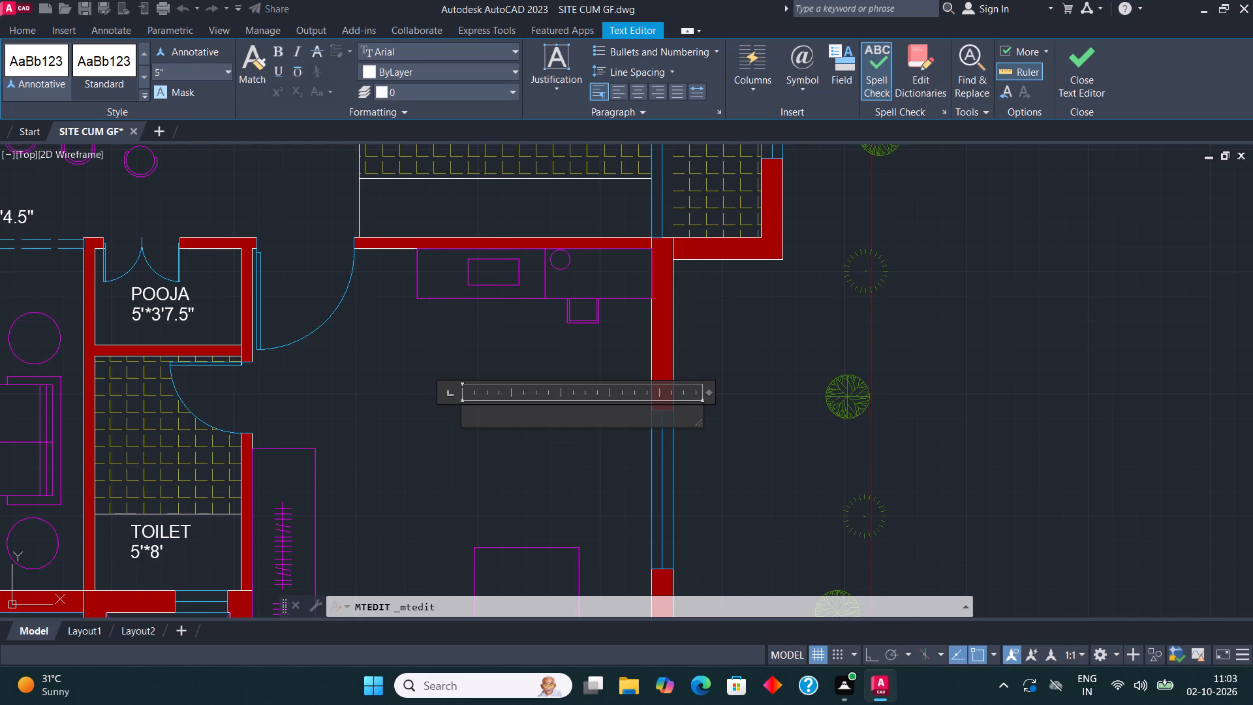
type("BE")
type("DROOM")
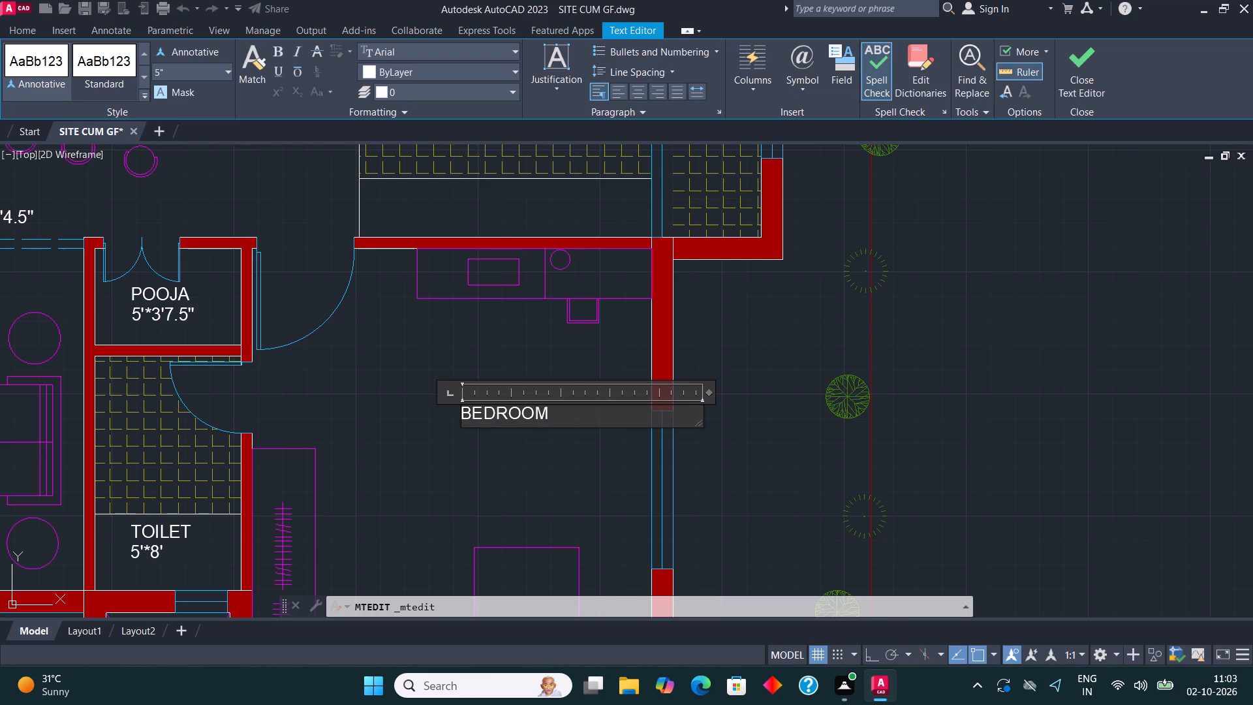
key("Return")
type("14'*")
type("15'")
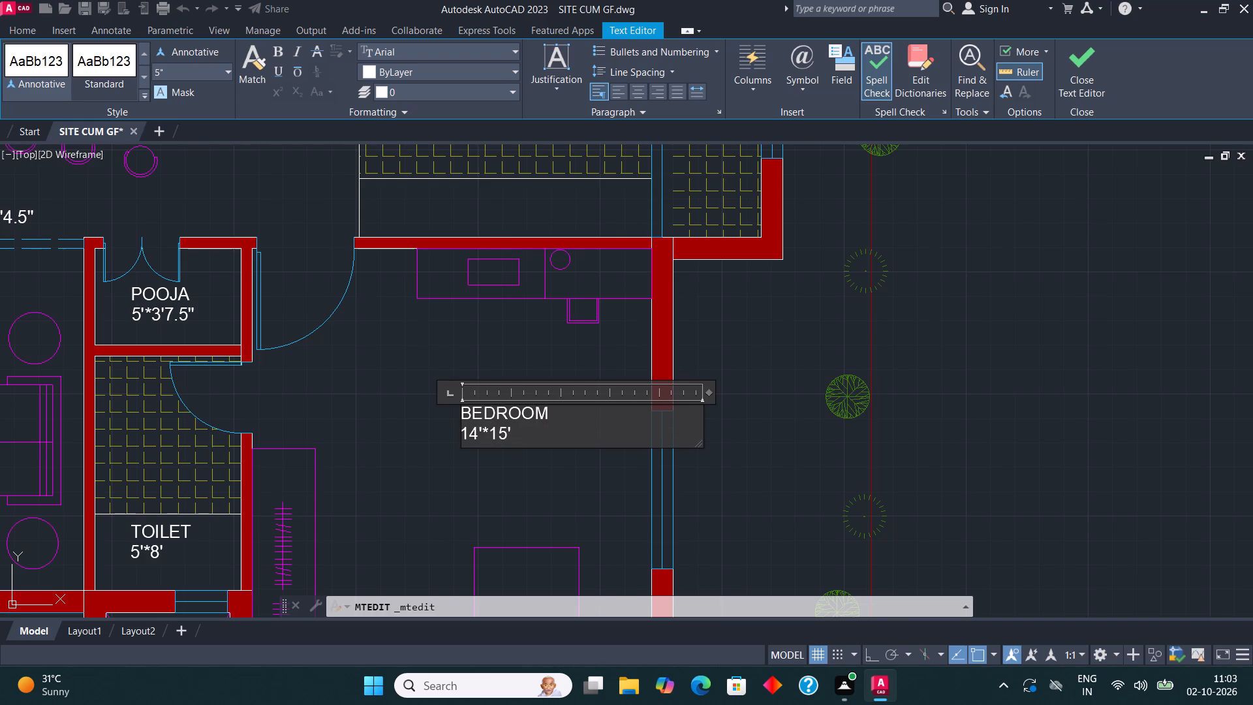
type("10.5\"")
left_click(1079, 77)
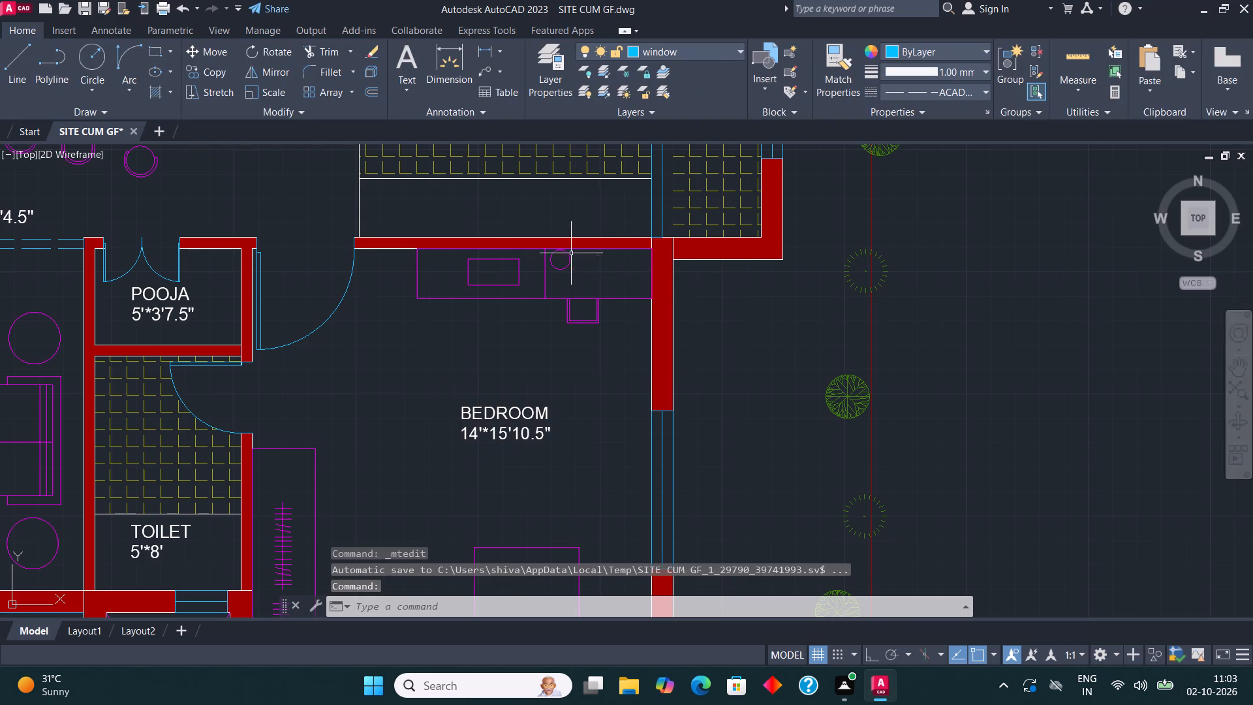
Change the Deck label in the bedroom southeast of the duct to read BEDROOM with 14'*11' on the second line.
scroll(570, 255, "down", 2)
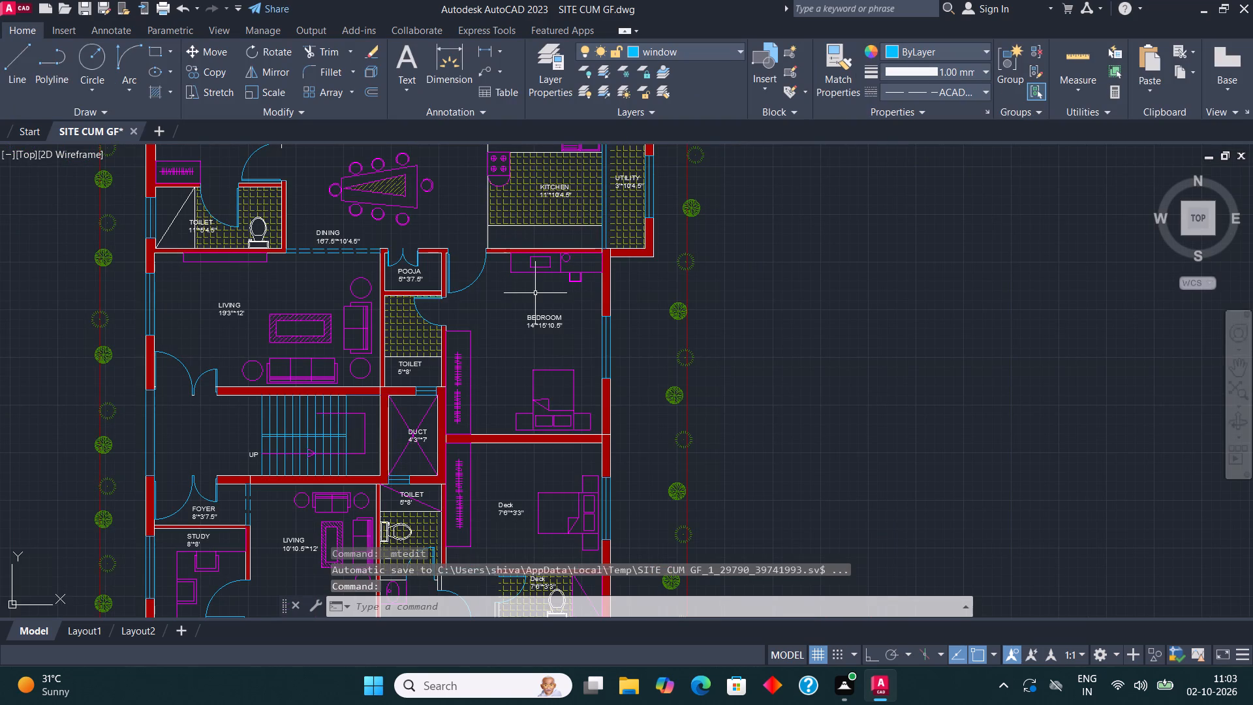
scroll(545, 284, "down", 2)
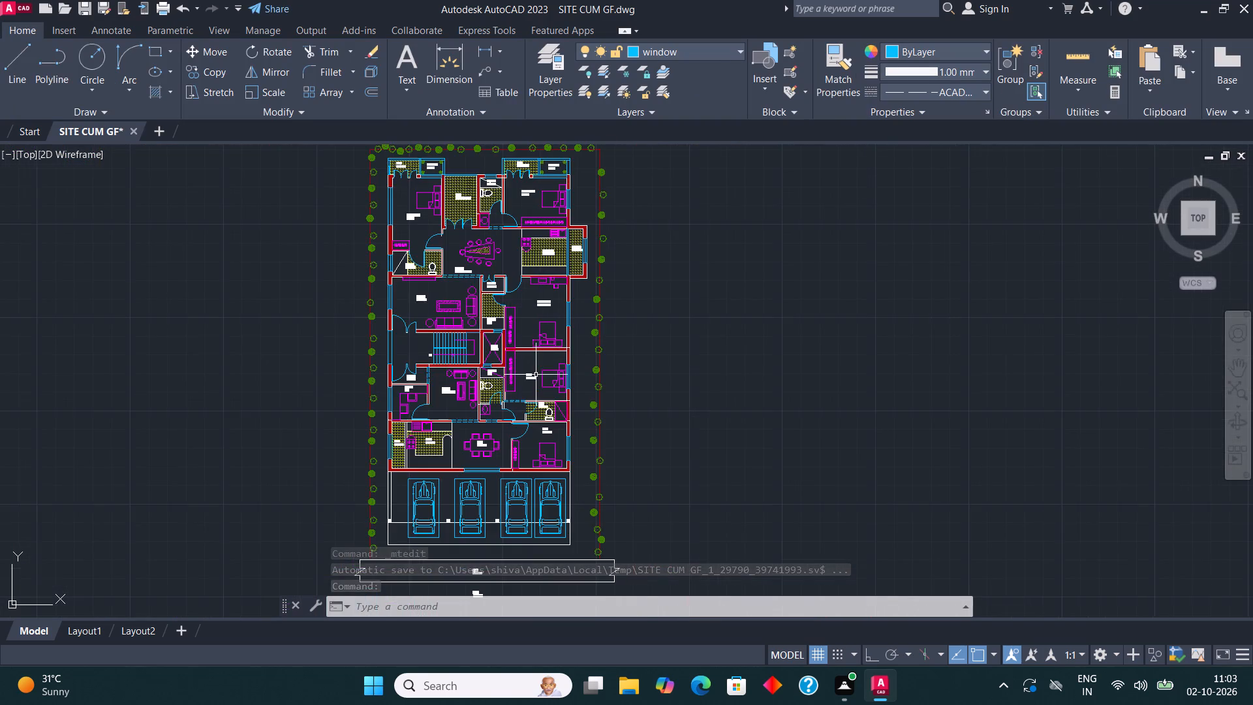
scroll(536, 375, "up", 4)
left_click(484, 373)
right_click(482, 372)
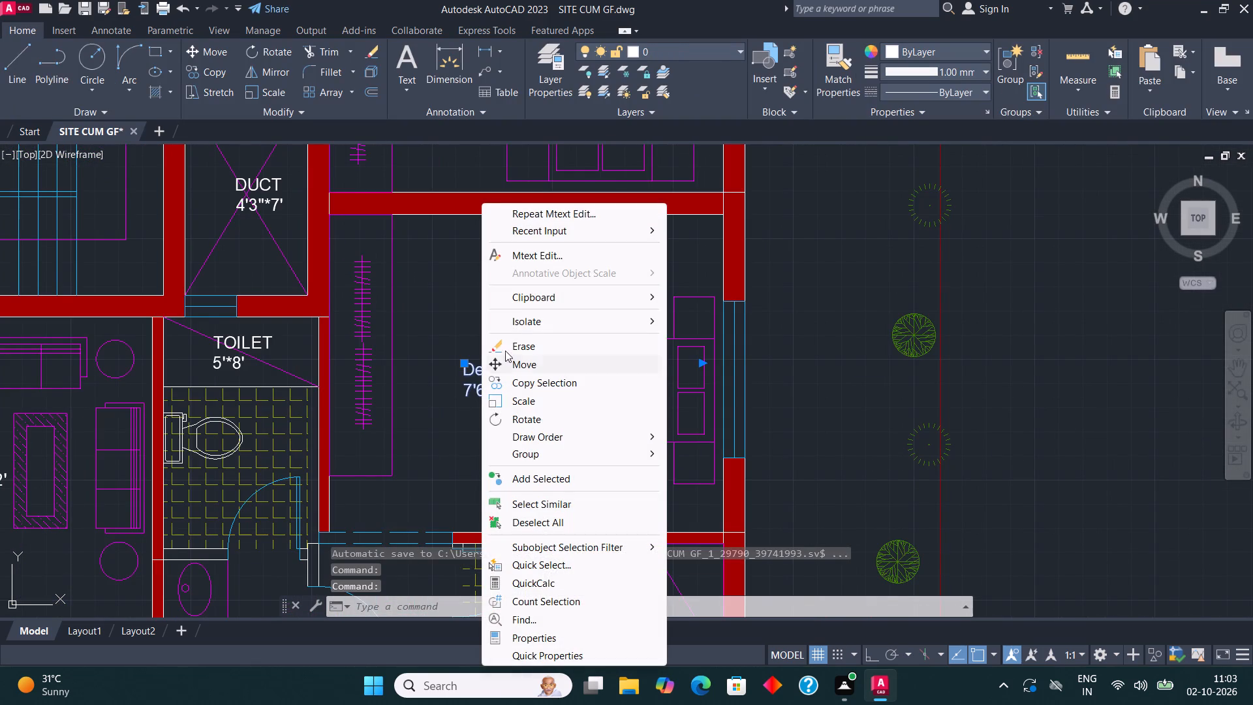
left_click(566, 251)
left_click(531, 383)
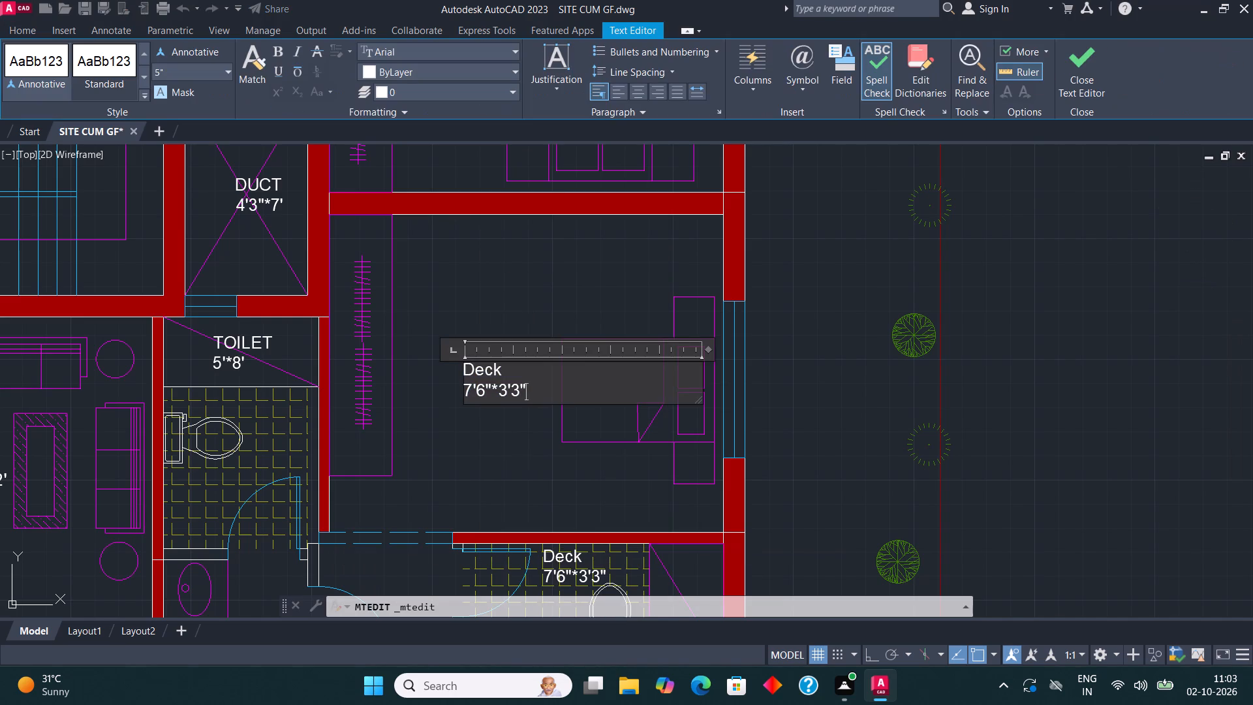
key("BackSpace")
key("BackSpace")
key("BackSpace")
key("BackSpace")
key("BackSpace")
key("BackSpace")
key("BackSpace")
key("BackSpace")
key("BackSpace")
key("BackSpace")
key("BackSpace")
key("BackSpace")
key("BackSpace")
key("BackSpace")
key("BackSpace")
key("BackSpace")
key("BackSpace")
key("BackSpace")
key("BackSpace")
key("BackSpace")
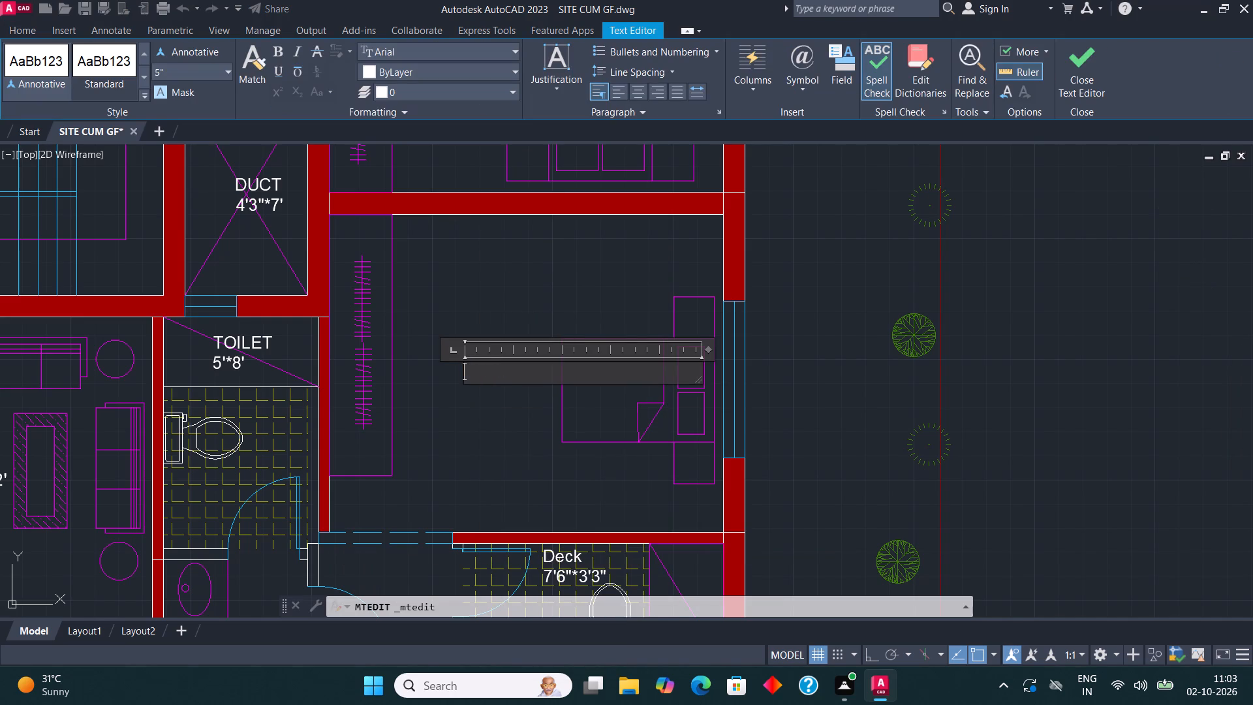
type("BEDROOM")
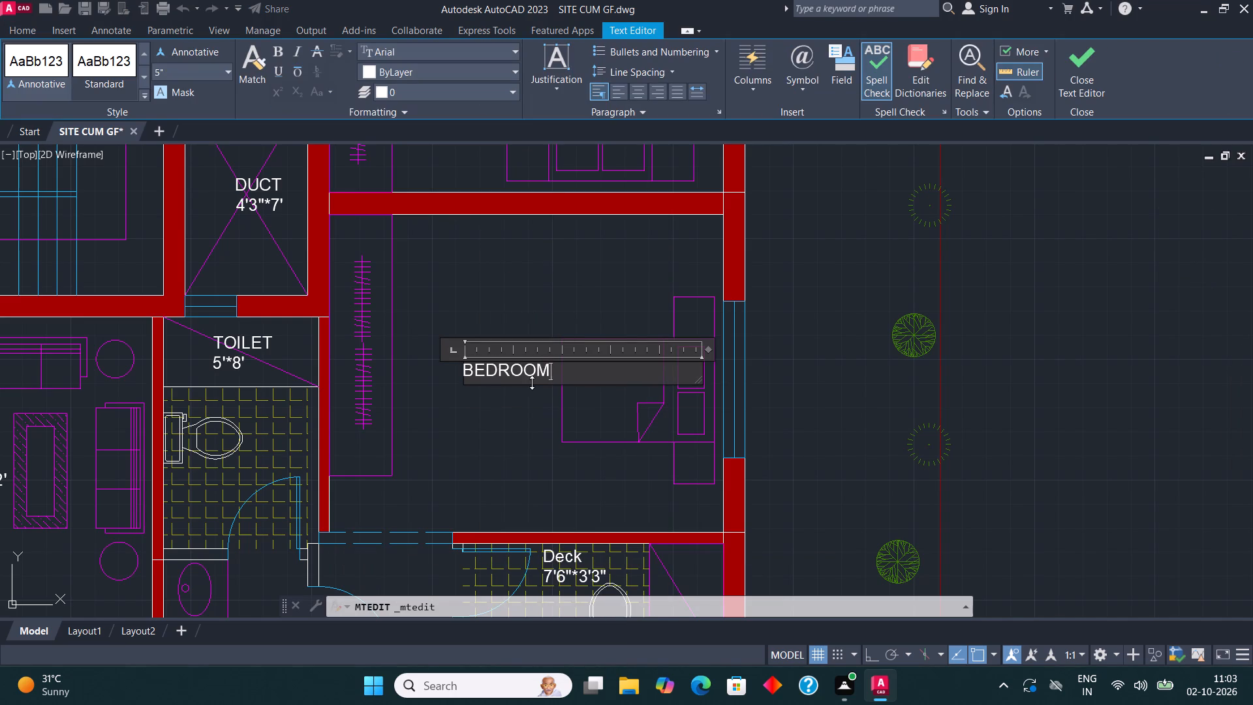
key("Return")
type("14'")
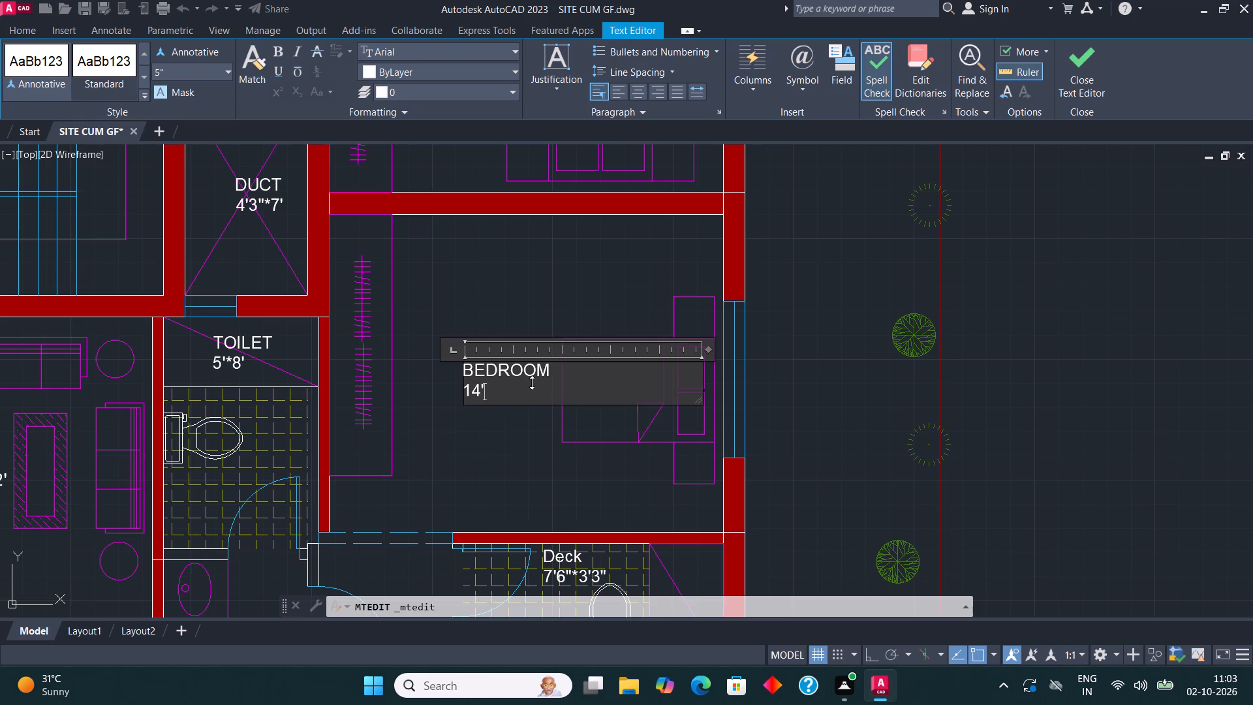
type("*11'")
left_click(1073, 54)
Change the Deck label in the bathroom directly south of the 14'*11' bedroom to read TOILET with 9'*4'6" on the second line.
scroll(530, 303, "down", 2)
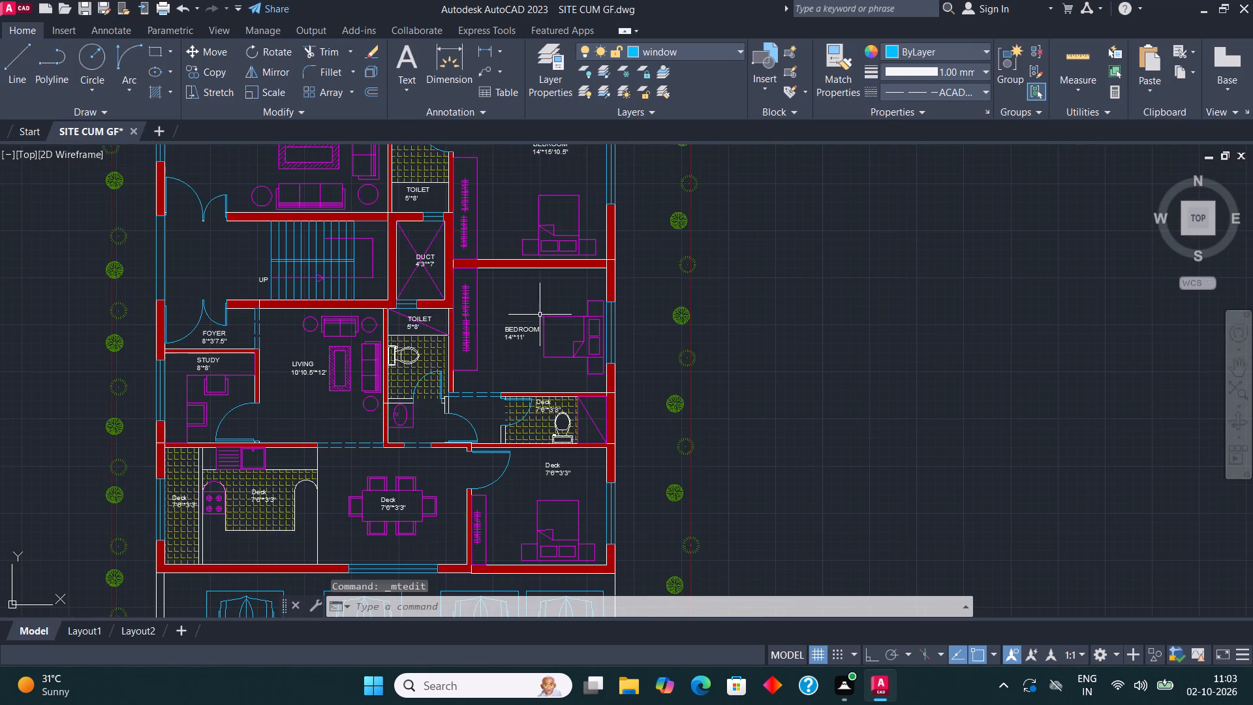
scroll(534, 402, "up", 3)
left_click(566, 402)
right_click(566, 402)
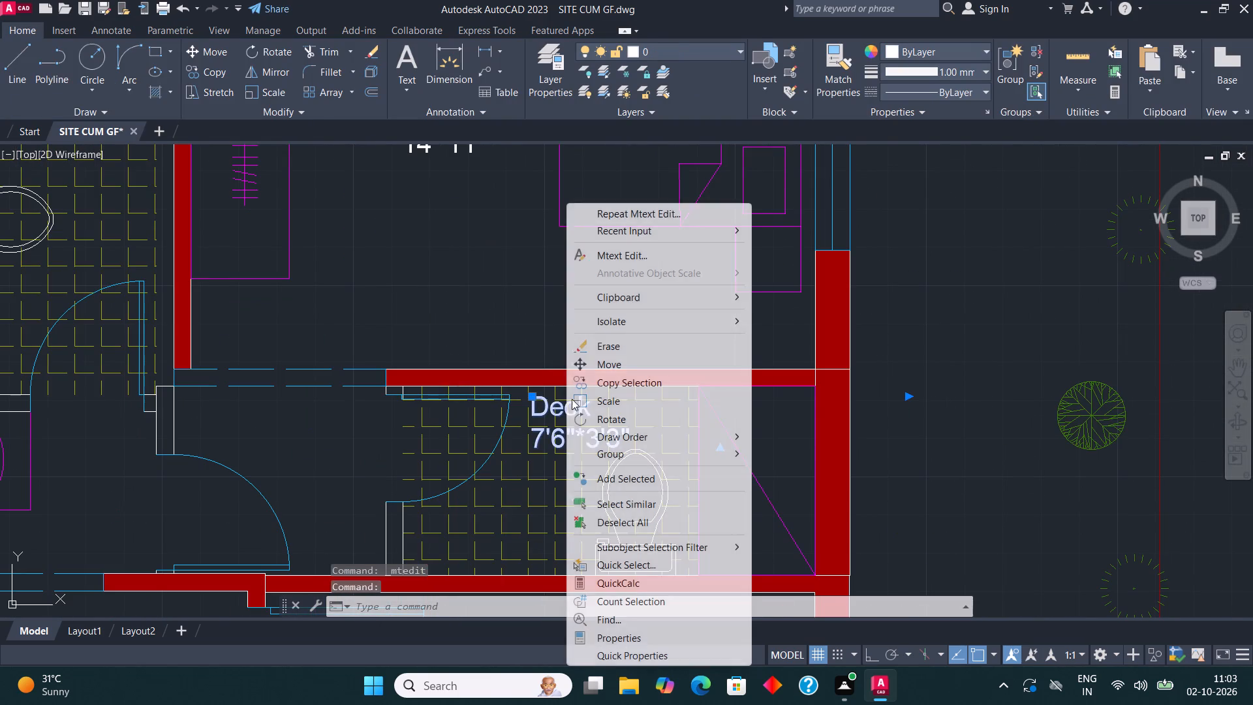
left_click(628, 254)
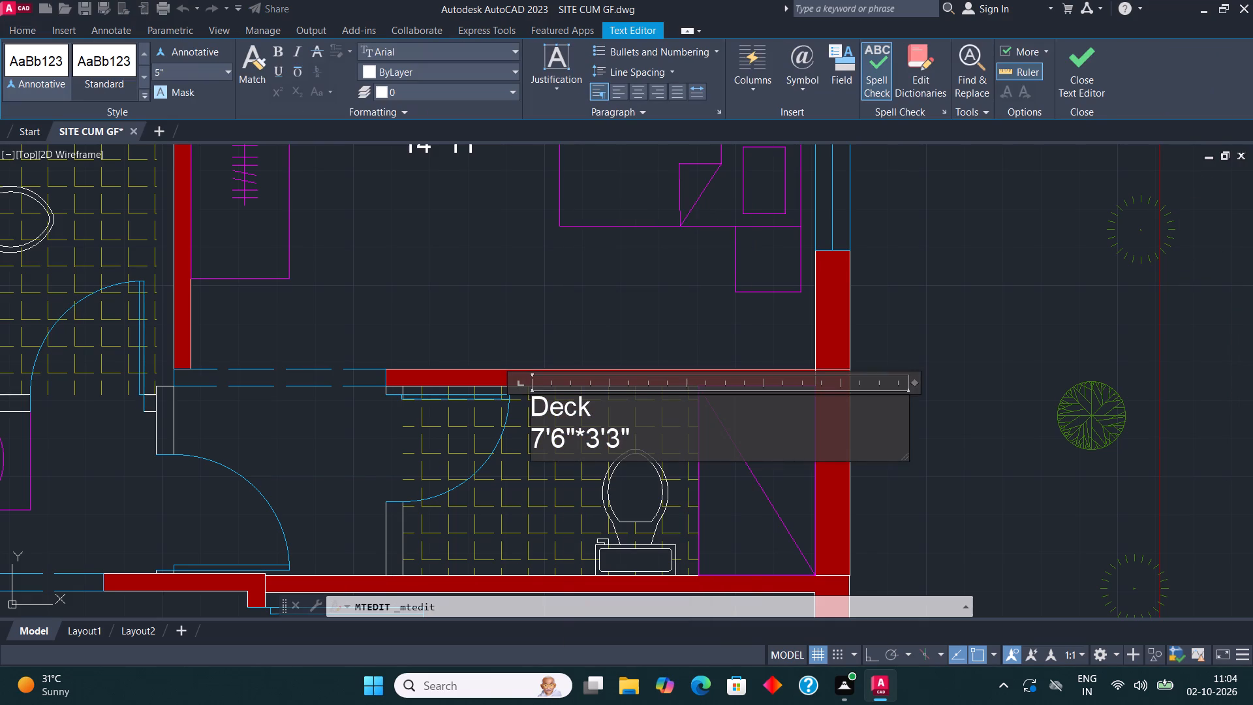
left_click(652, 437)
key("BackSpace")
key("BackSpace")
key("BackSpace")
key("BackSpace")
key("BackSpace")
key("BackSpace")
key("BackSpace")
key("BackSpace")
key("BackSpace")
key("BackSpace")
key("BackSpace")
key("BackSpace")
key("BackSpace")
key("BackSpace")
key("BackSpace")
key("BackSpace")
key("BackSpace")
key("BackSpace")
key("BackSpace")
key("BackSpace")
type("TOILET")
key("Return")
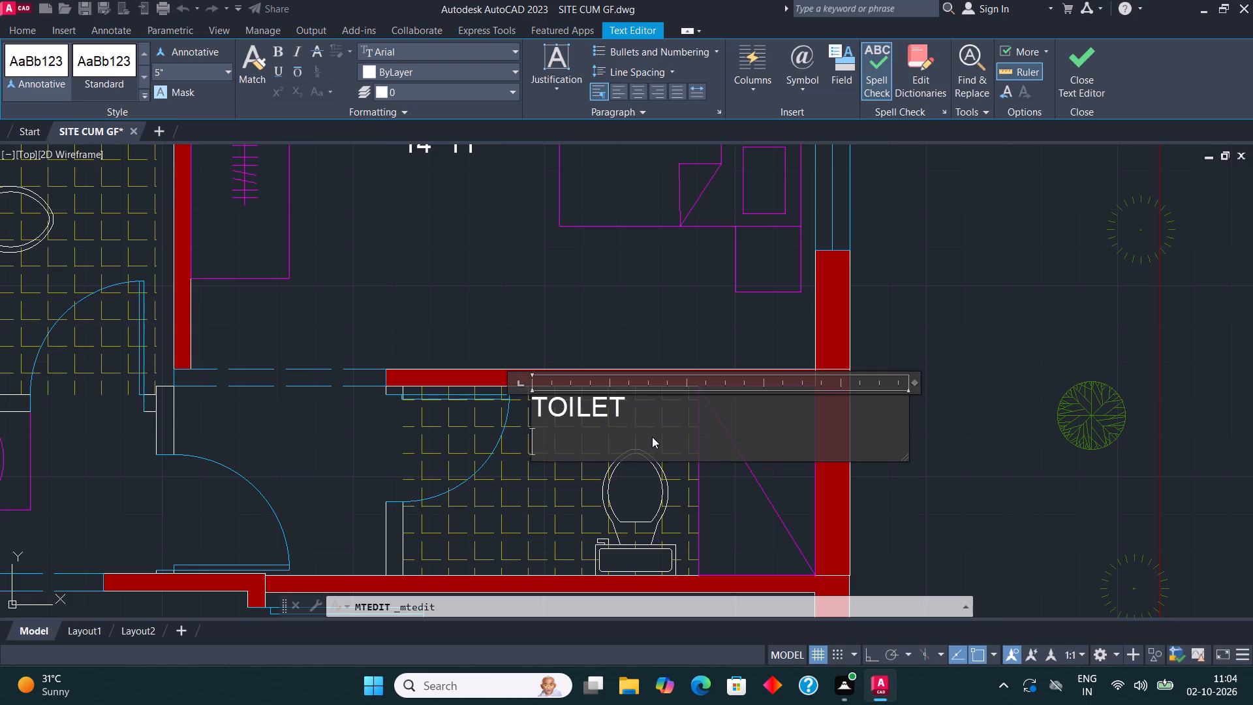
type("9'")
key("asterisk")
type("4'6\"")
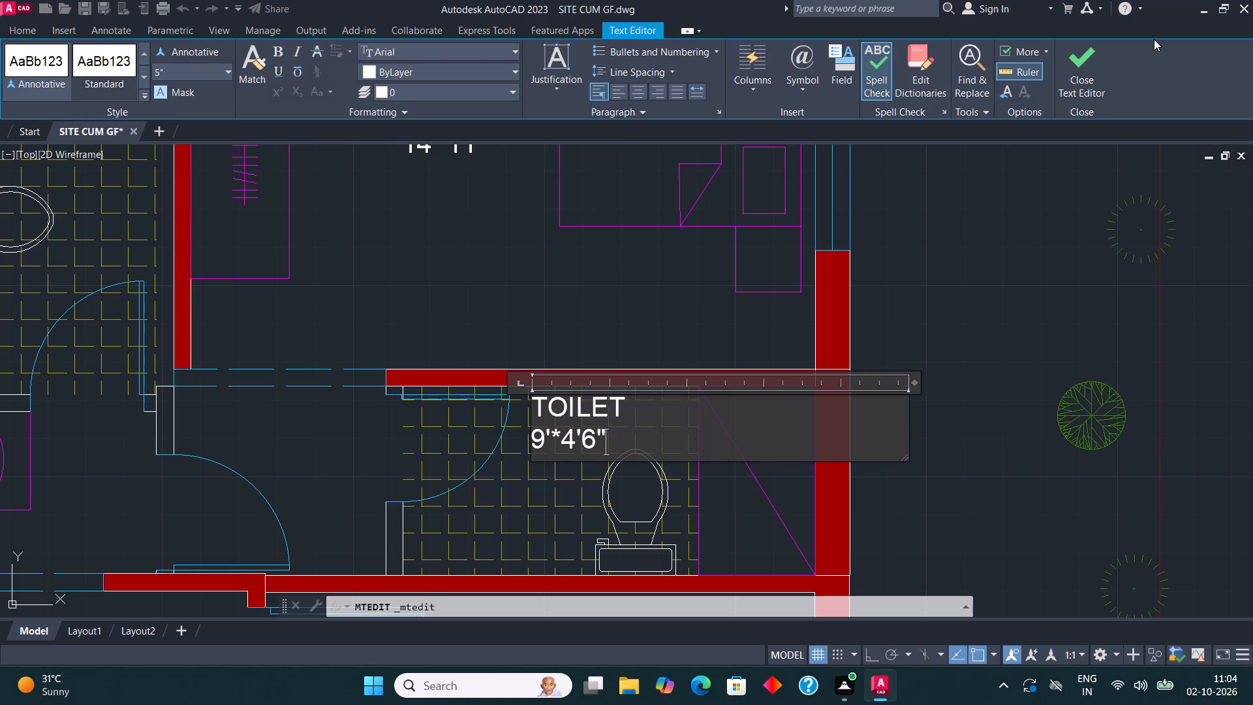
left_click(1066, 80)
Change the Deck label in the southeast corner bedroom to read BEDROOM with 12'*10'4.5" on the second line.
scroll(716, 233, "down", 2)
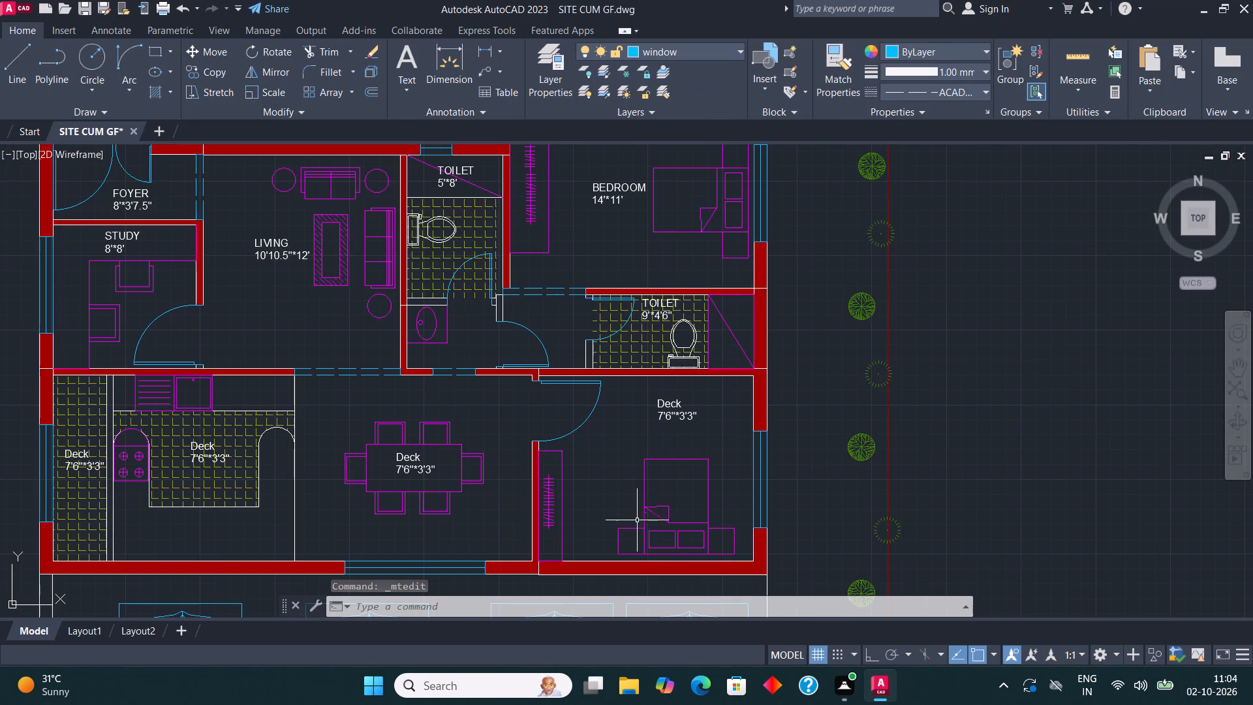
scroll(702, 415, "up", 2)
left_click(596, 384)
right_click(598, 384)
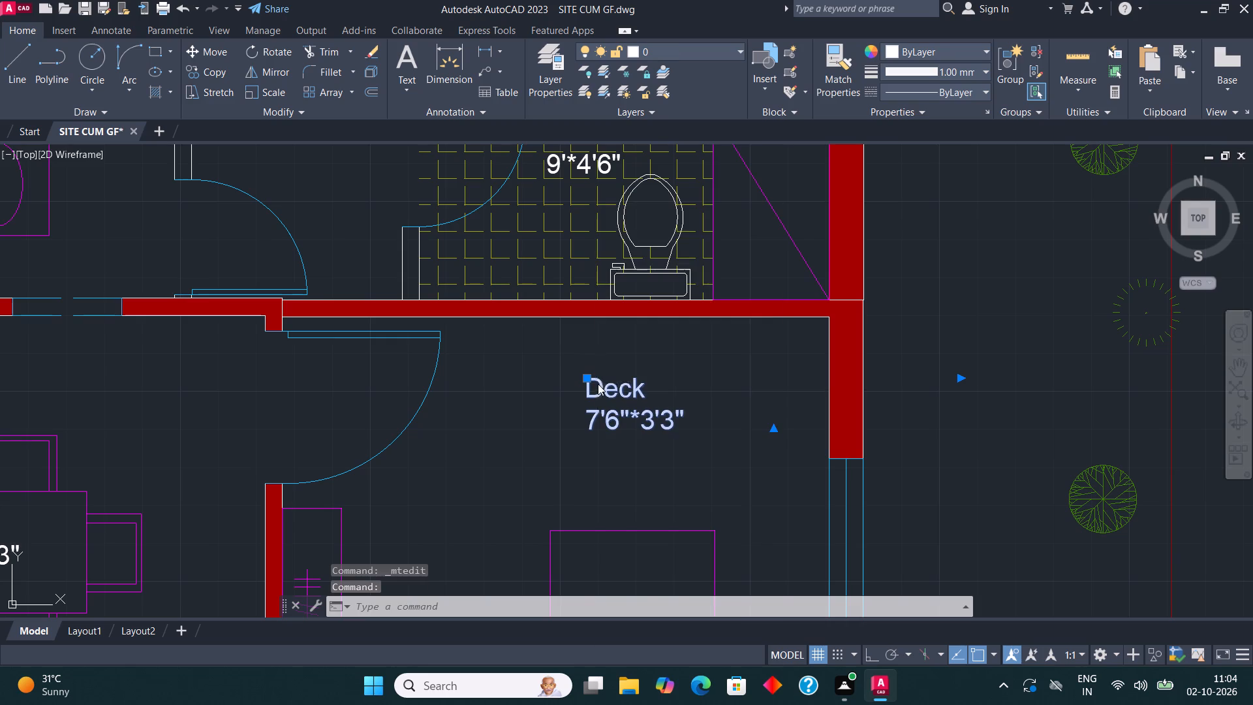
left_click(661, 260)
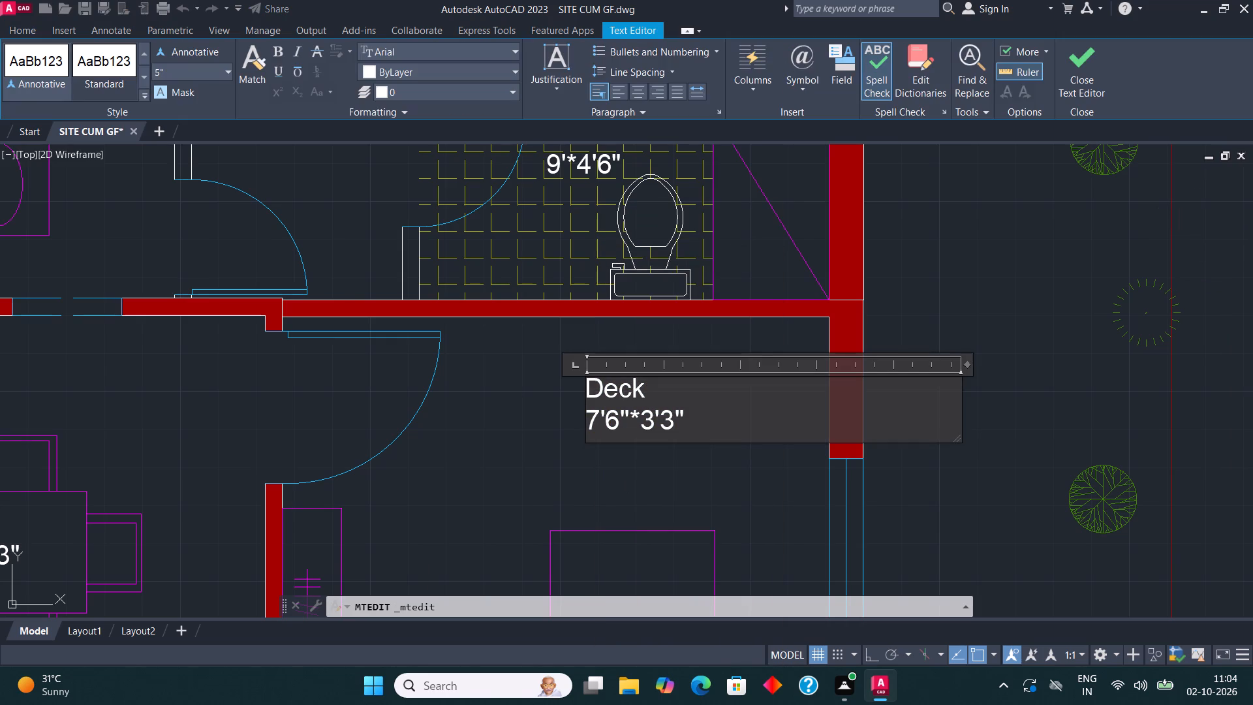
left_click(698, 415)
key("BackSpace")
key("BackSpace")
key("BackSpace")
key("BackSpace")
key("BackSpace")
key("BackSpace")
key("BackSpace")
key("BackSpace")
key("BackSpace")
key("BackSpace")
key("BackSpace")
key("BackSpace")
key("BackSpace")
key("BackSpace")
key("BackSpace")
key("BackSpace")
key("BackSpace")
key("BackSpace")
key("BackSpace")
key("BackSpace")
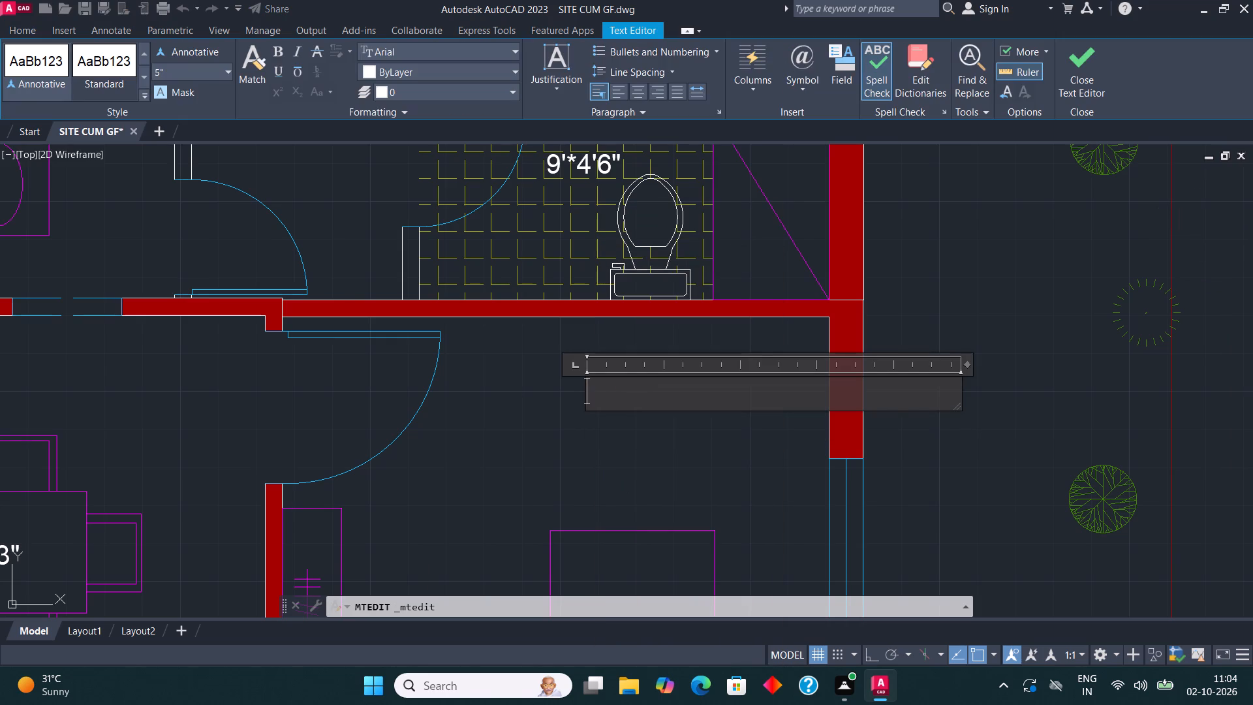
type("BEDROOM")
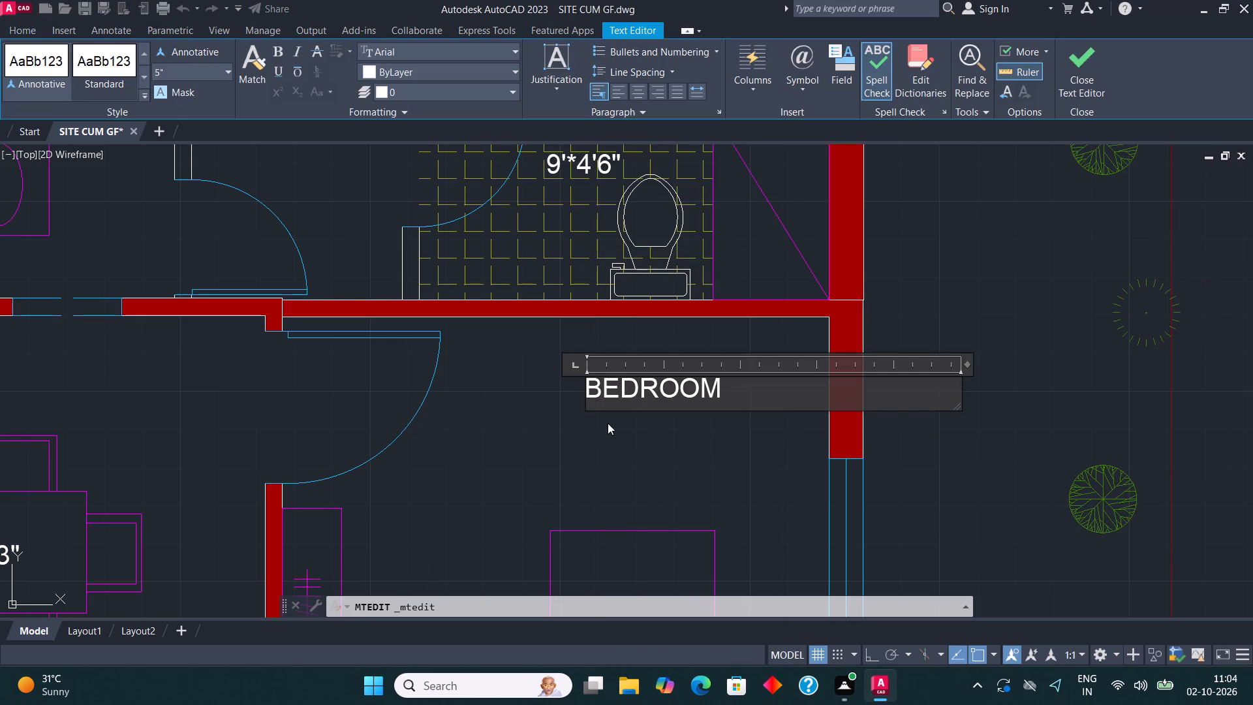
key("Return")
type("12'")
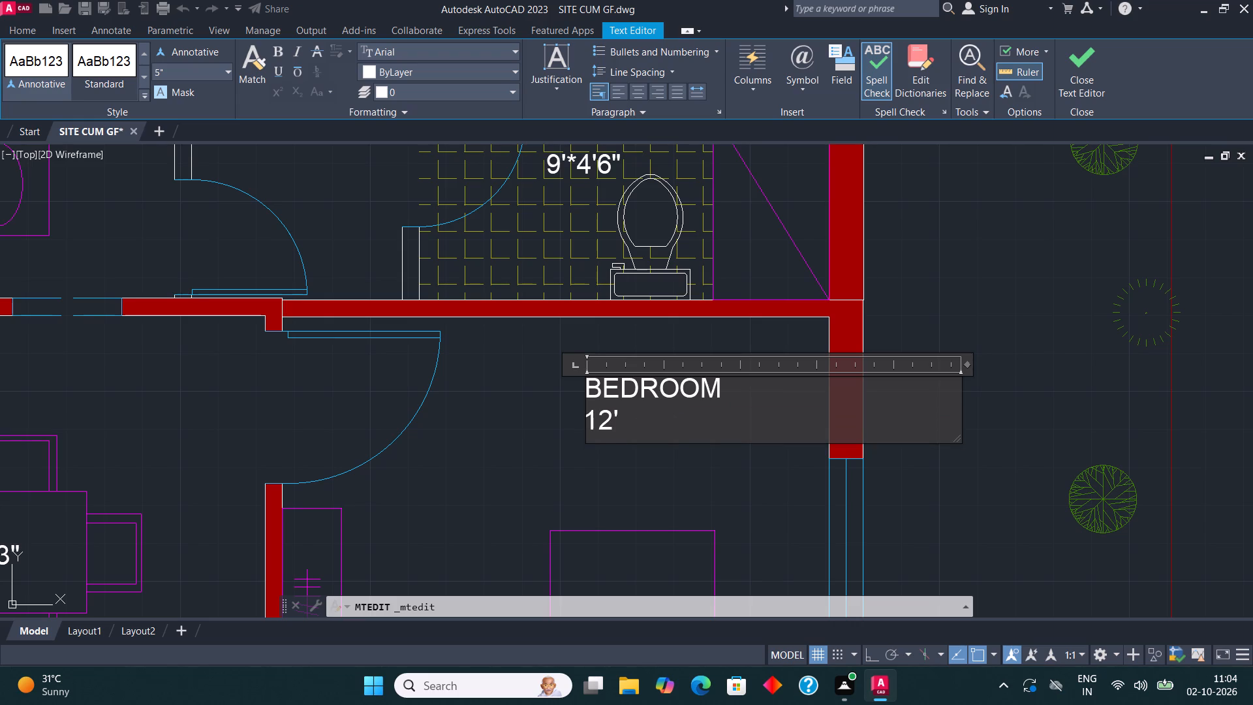
type("*14'")
key("BackSpace")
key("BackSpace")
type("0'")
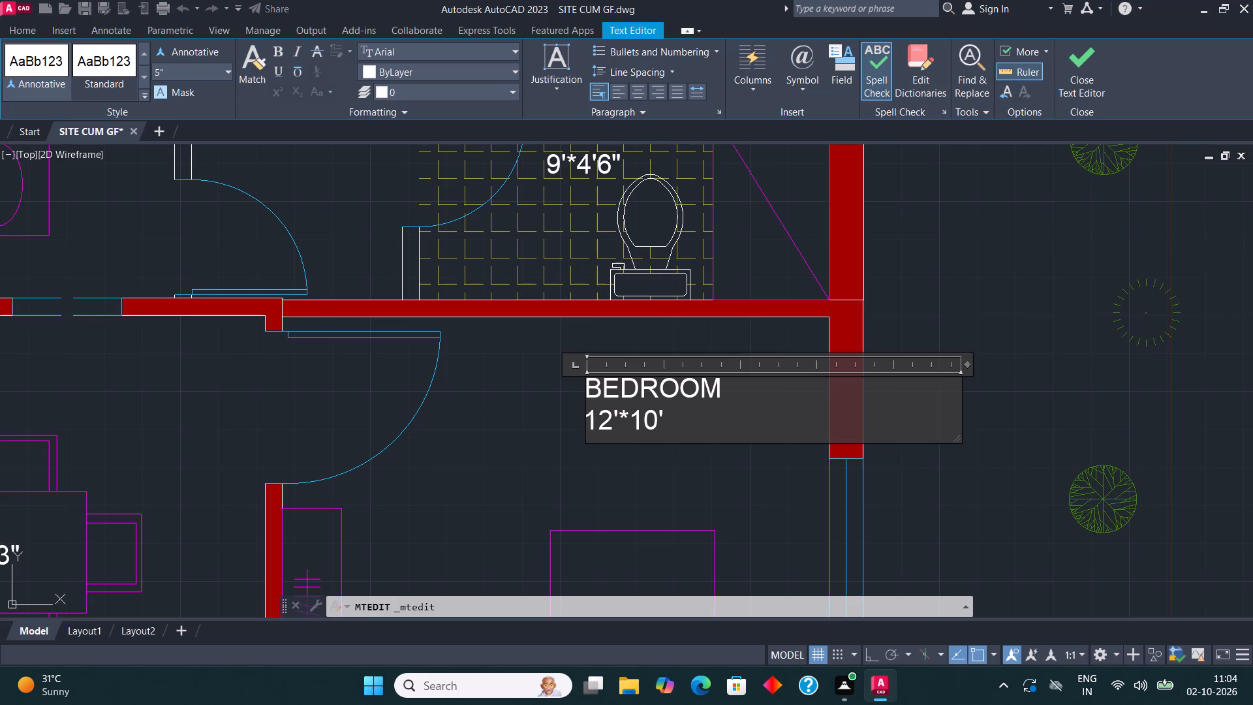
type("4.5\"")
scroll(608, 423, "up", 1)
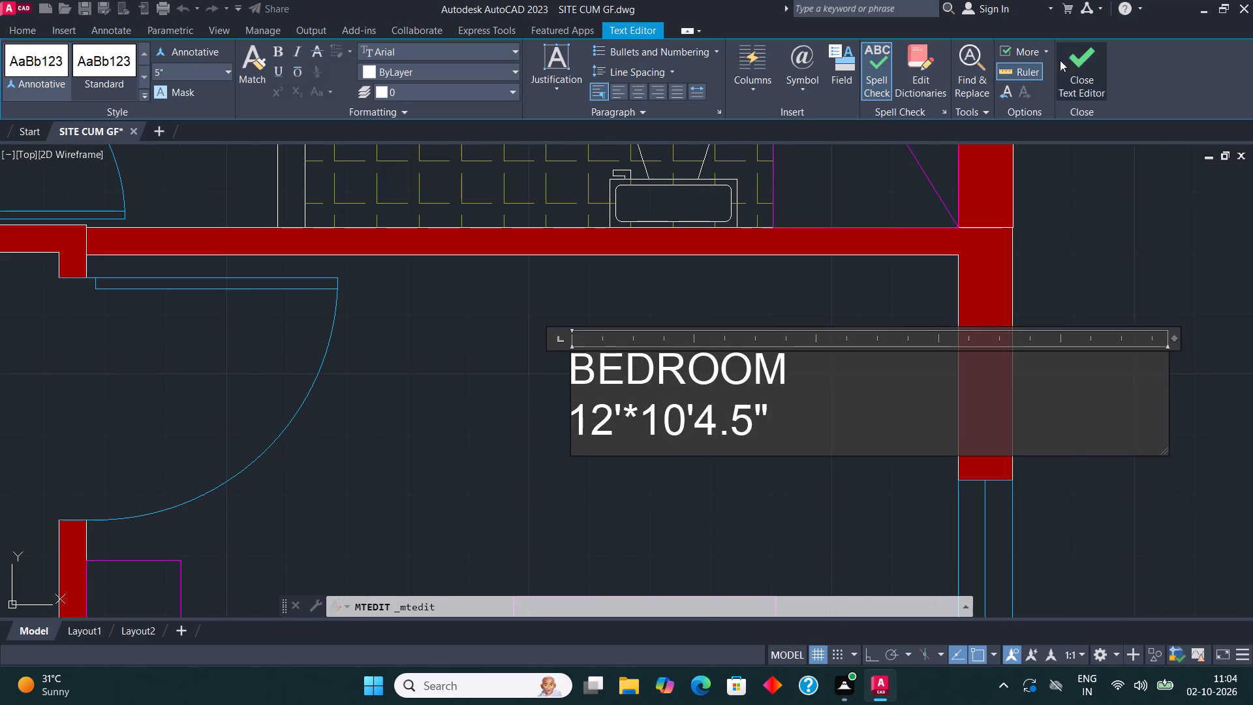
left_click(1074, 54)
Change the Deck label on the dining table to read DINING with 13'3"*10'4.5" on the second line.
scroll(658, 293, "down", 3)
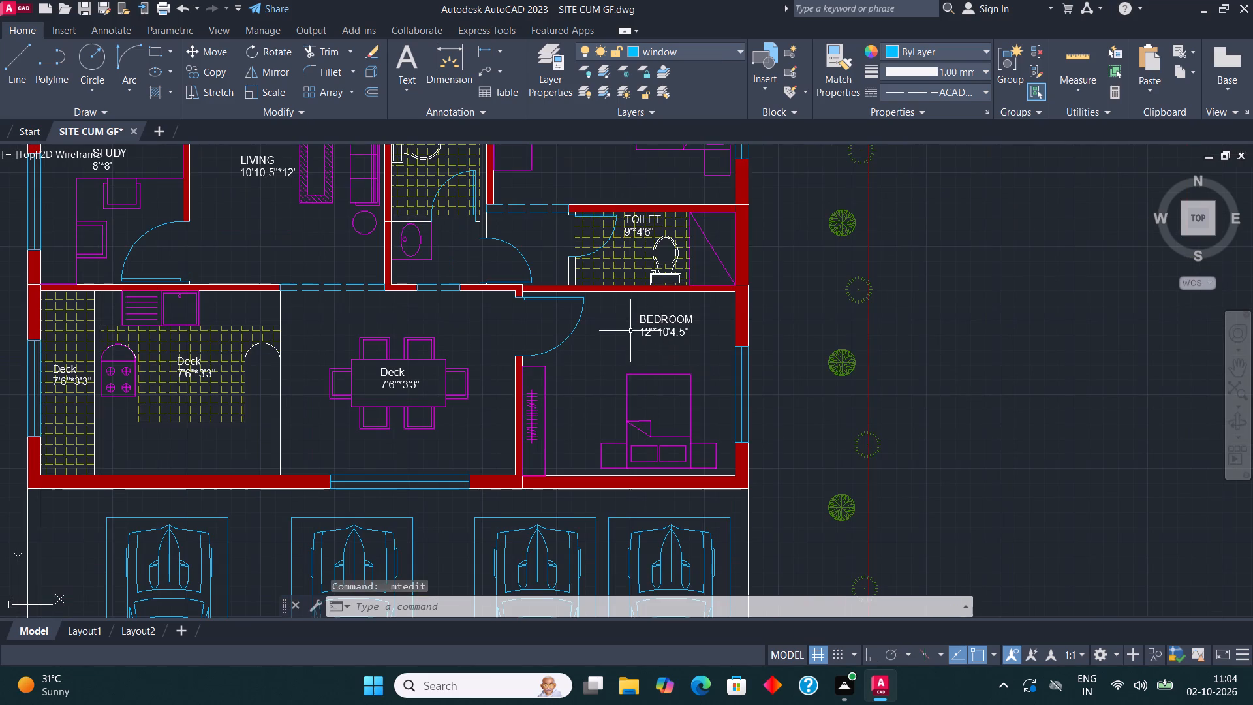
middle_click_drag(690, 356, 783, 333)
scroll(456, 342, "up", 2)
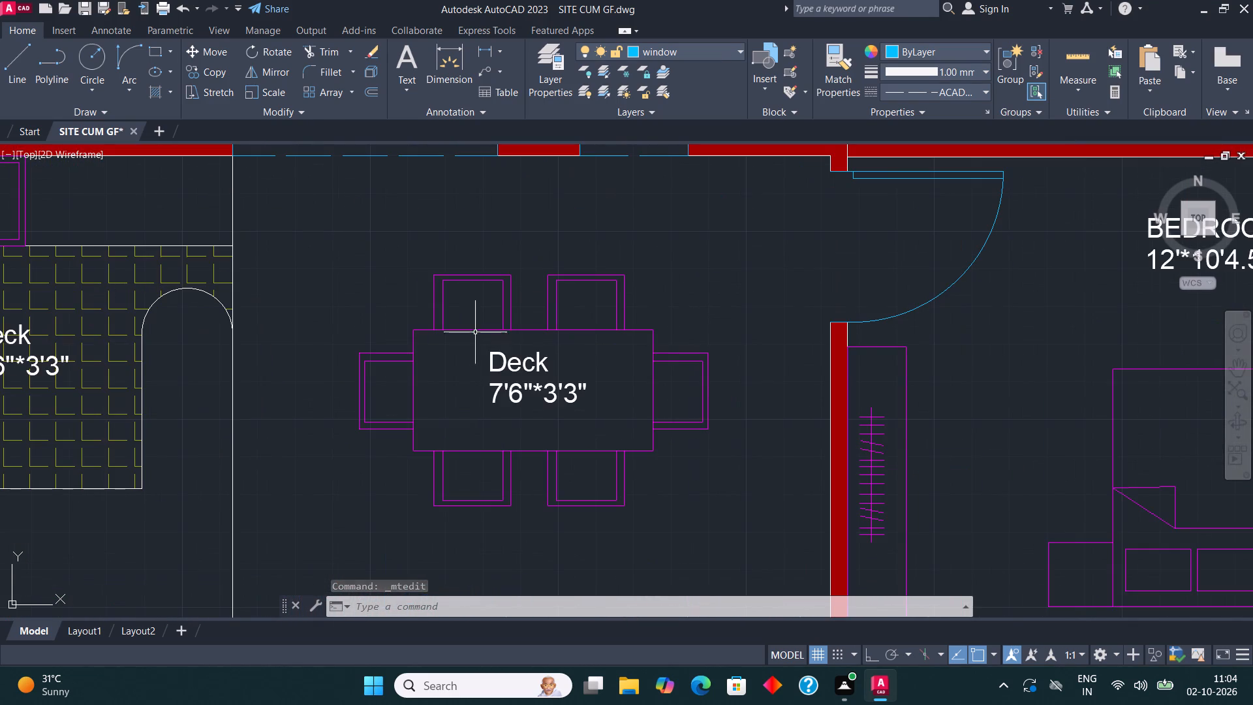
left_click(508, 364)
right_click(507, 366)
left_click(568, 256)
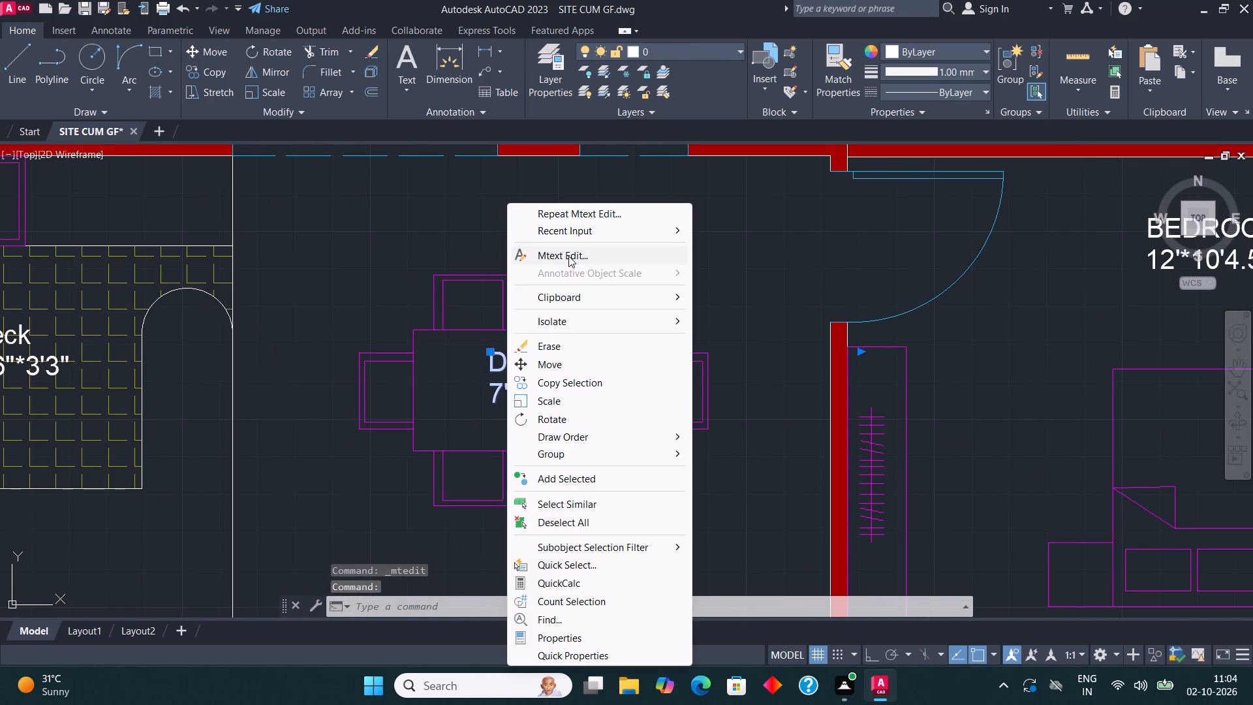
left_click(609, 394)
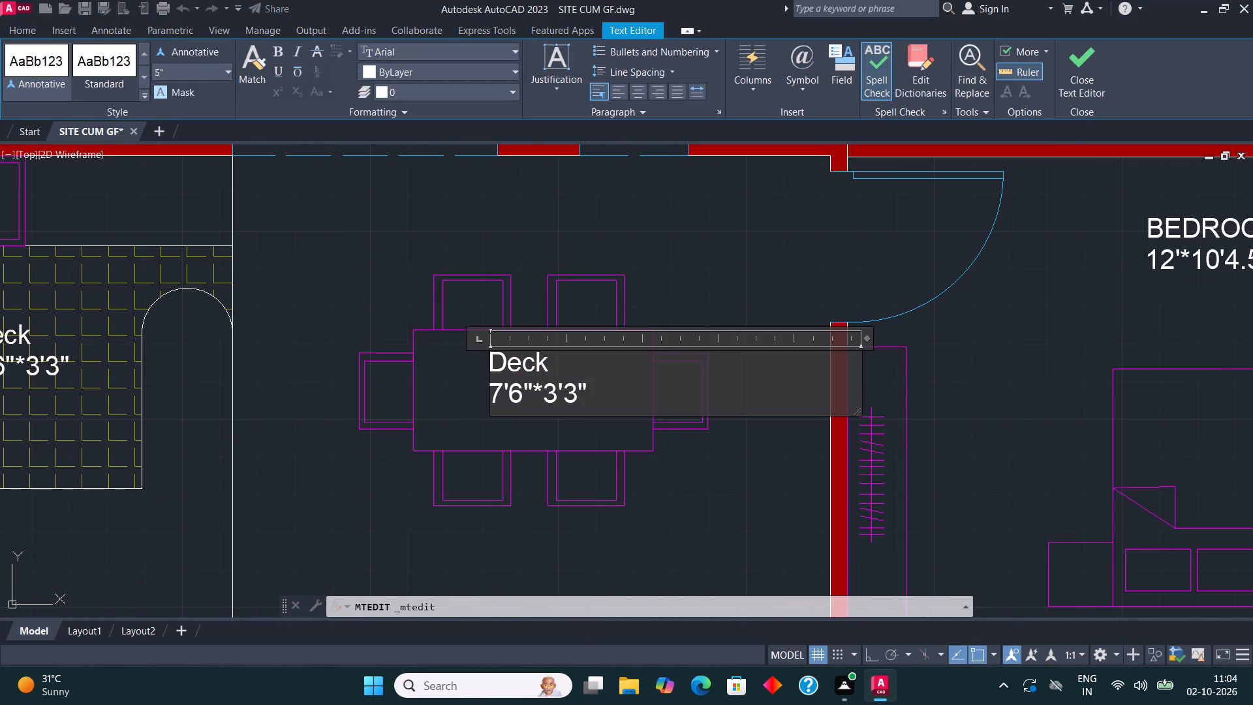
key("BackSpace")
key("BackSpace")
key("BackSpace")
key("BackSpace")
key("BackSpace")
key("BackSpace")
key("BackSpace")
key("BackSpace")
key("BackSpace")
key("BackSpace")
key("BackSpace")
key("BackSpace")
key("BackSpace")
key("BackSpace")
key("BackSpace")
key("BackSpace")
key("BackSpace")
key("BackSpace")
key("BackSpace")
key("BackSpace")
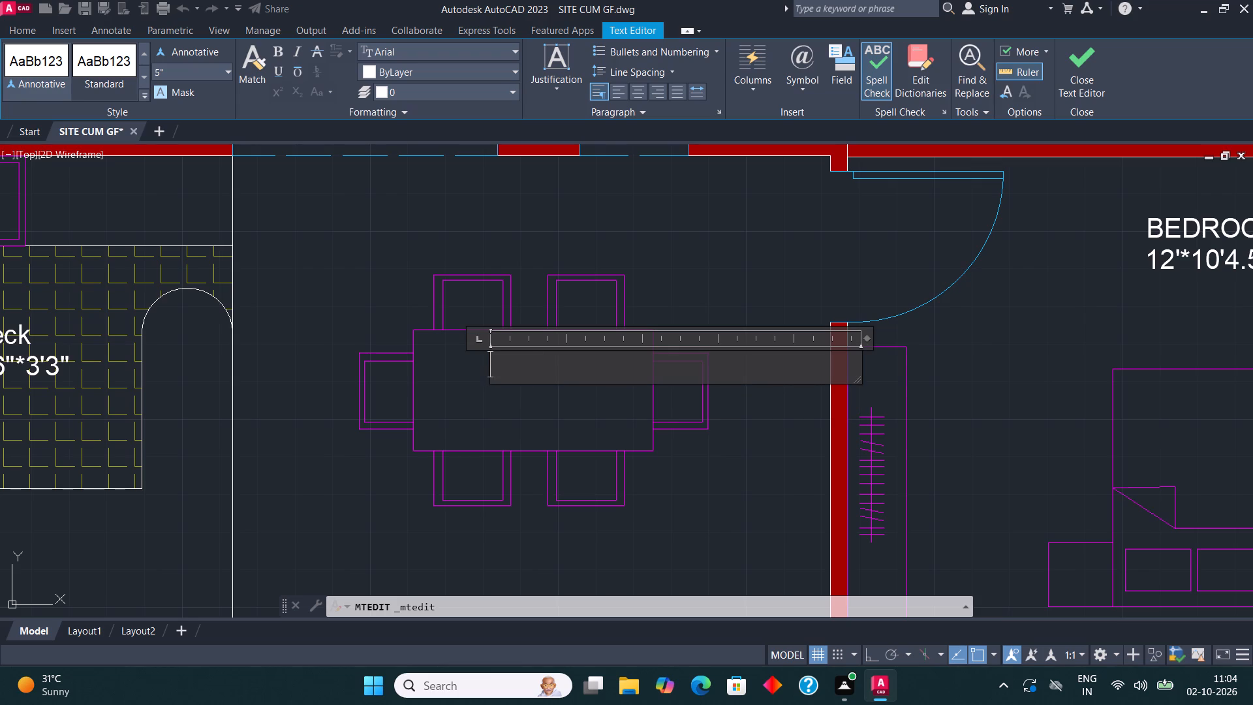
type("DINIM")
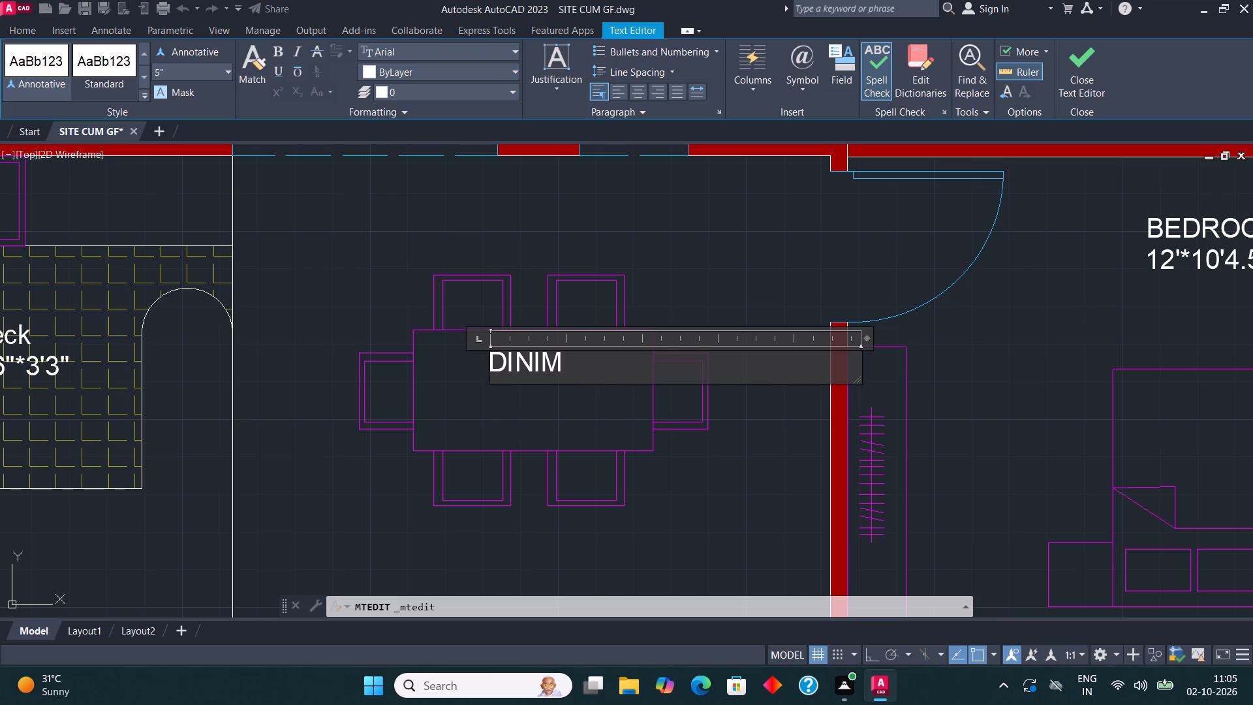
key("BackSpace")
type("NG")
key("Return")
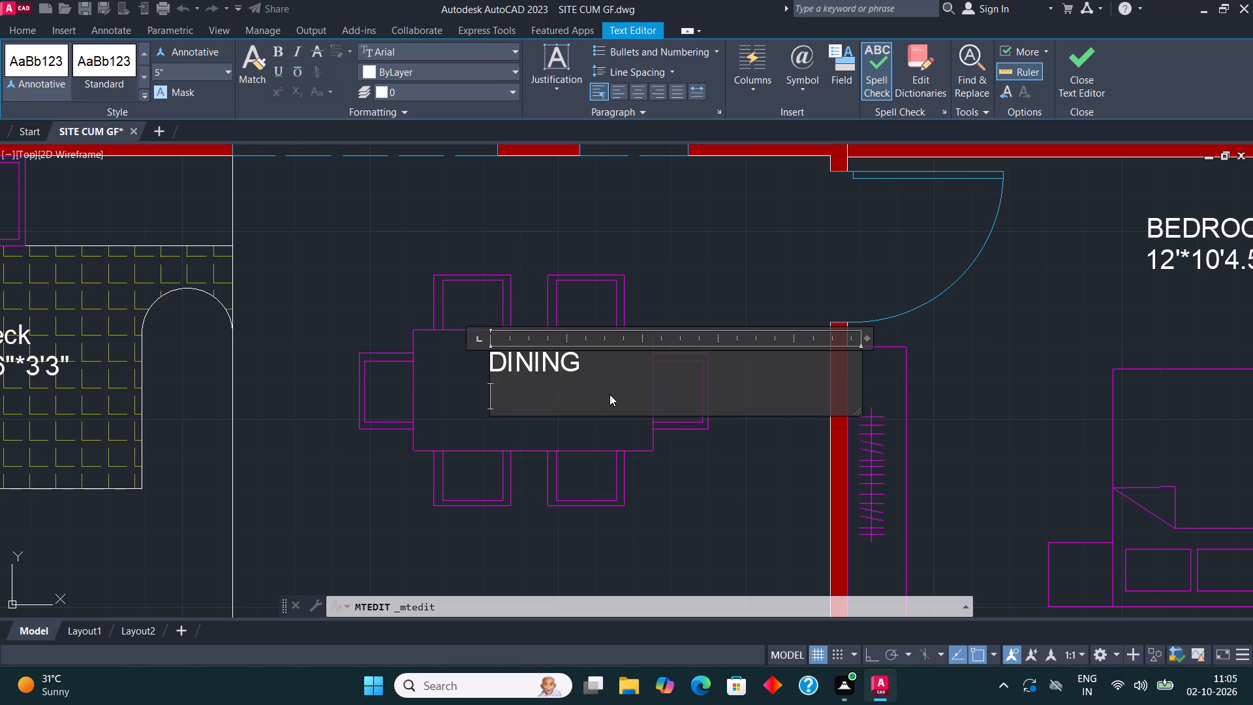
type("12'2")
key("BackSpace")
key("BackSpace")
key("BackSpace")
type("3'3\"")
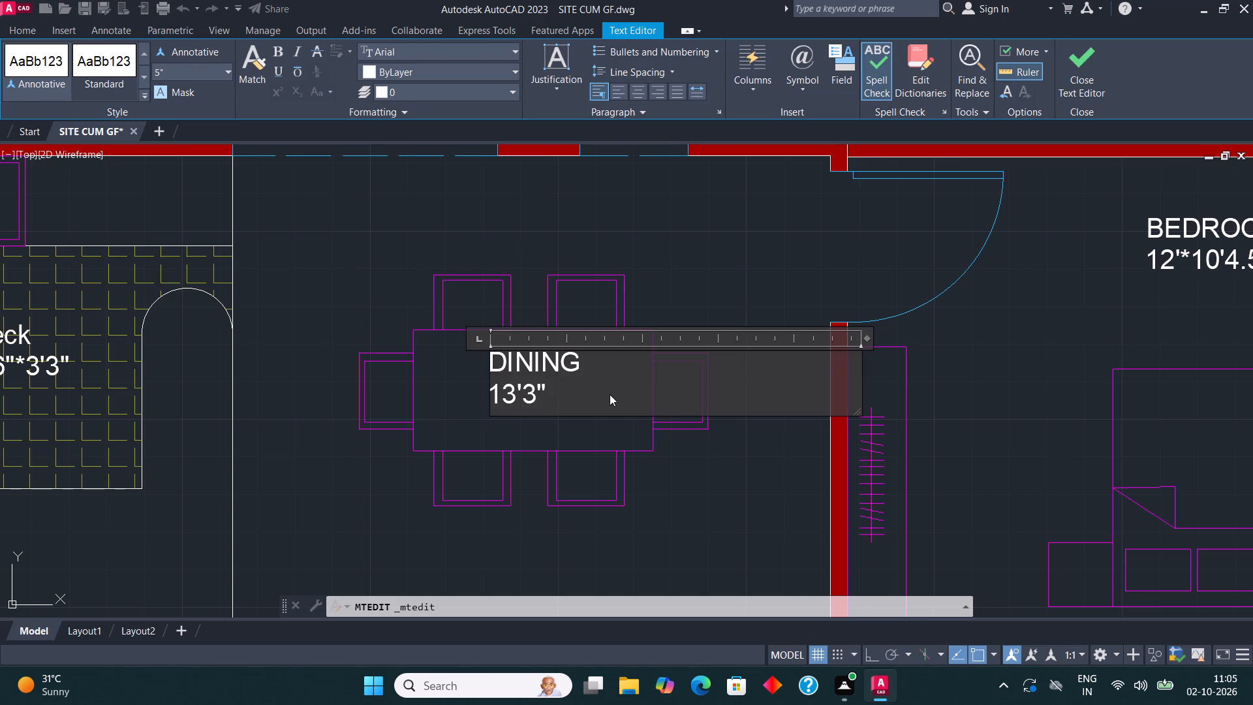
type("*10'4.5\"")
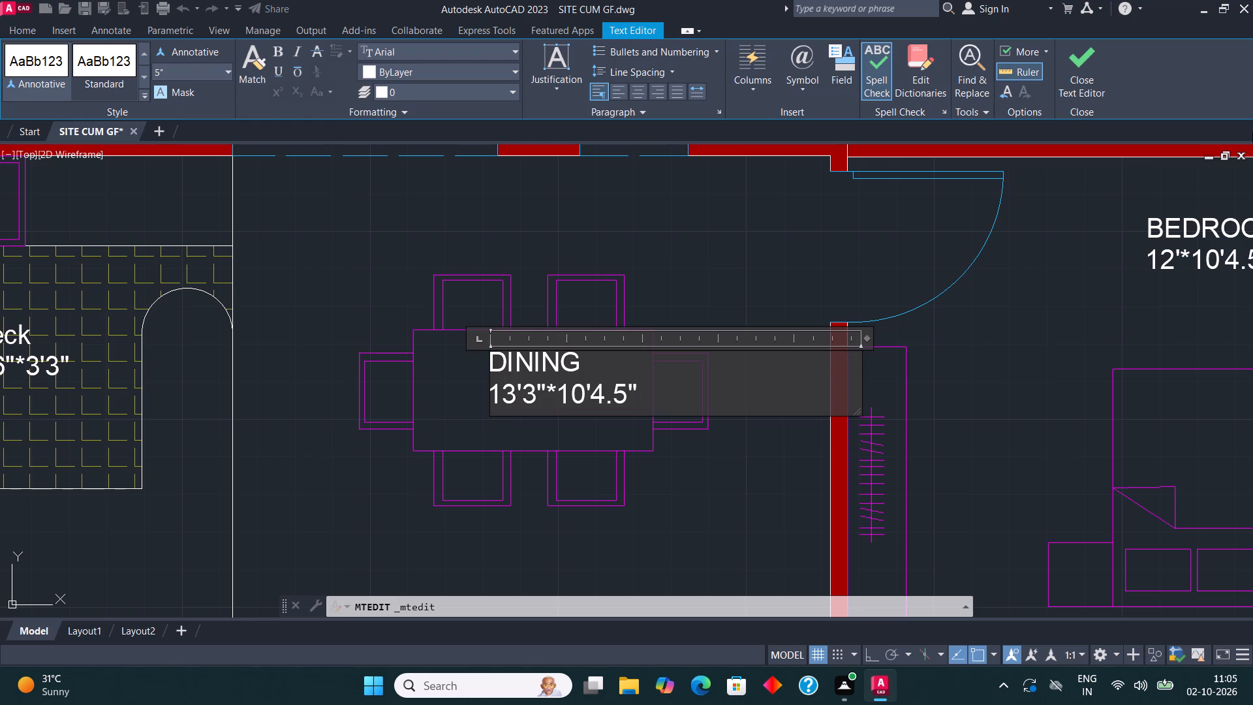
left_click(1084, 71)
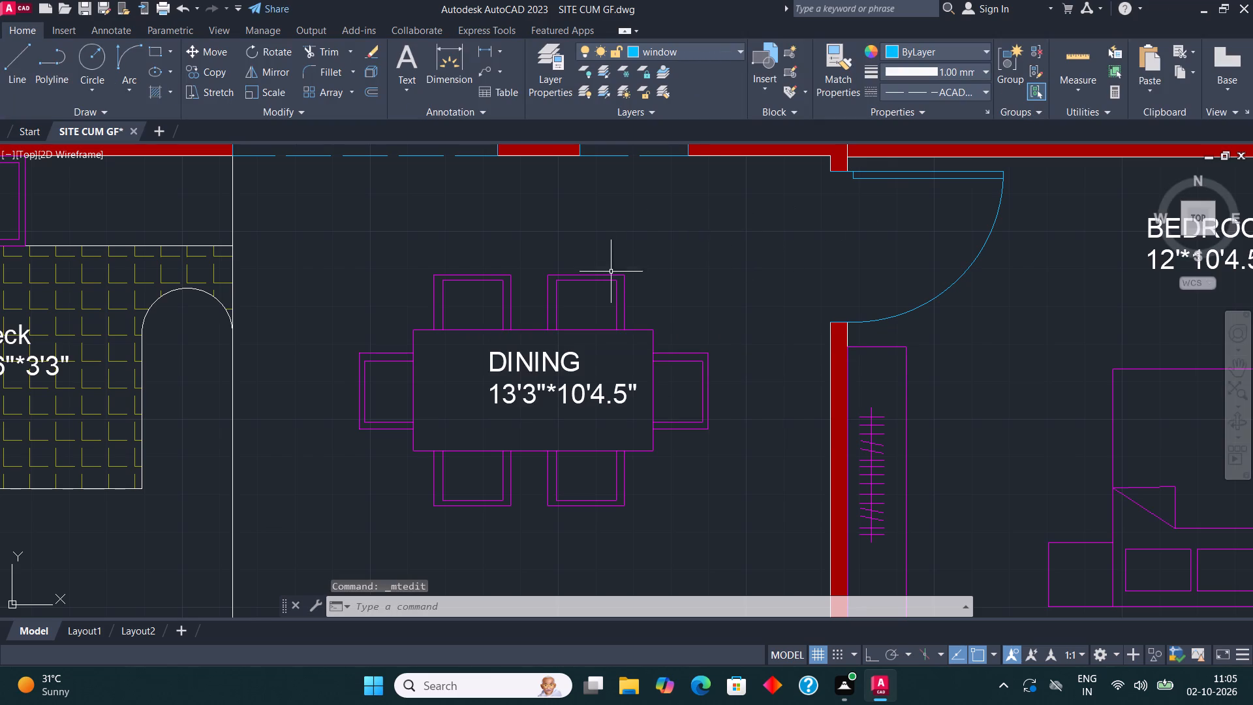
Change the Deck label in the tiled area between the kitchen counters to read KITCHEN with 10'1.5"*10'4.5" on the second line.
scroll(416, 418, "down", 1)
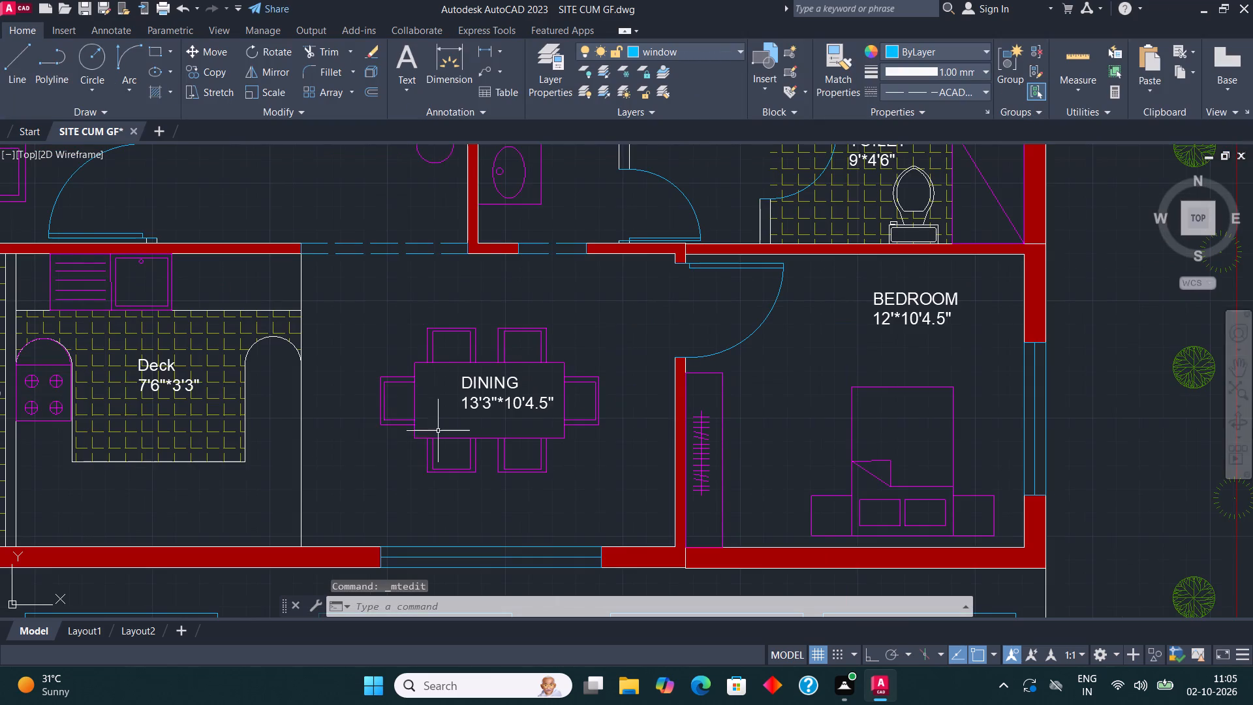
middle_click_drag(361, 416, 688, 421)
scroll(519, 386, "up", 1)
left_click(461, 364)
right_click(461, 362)
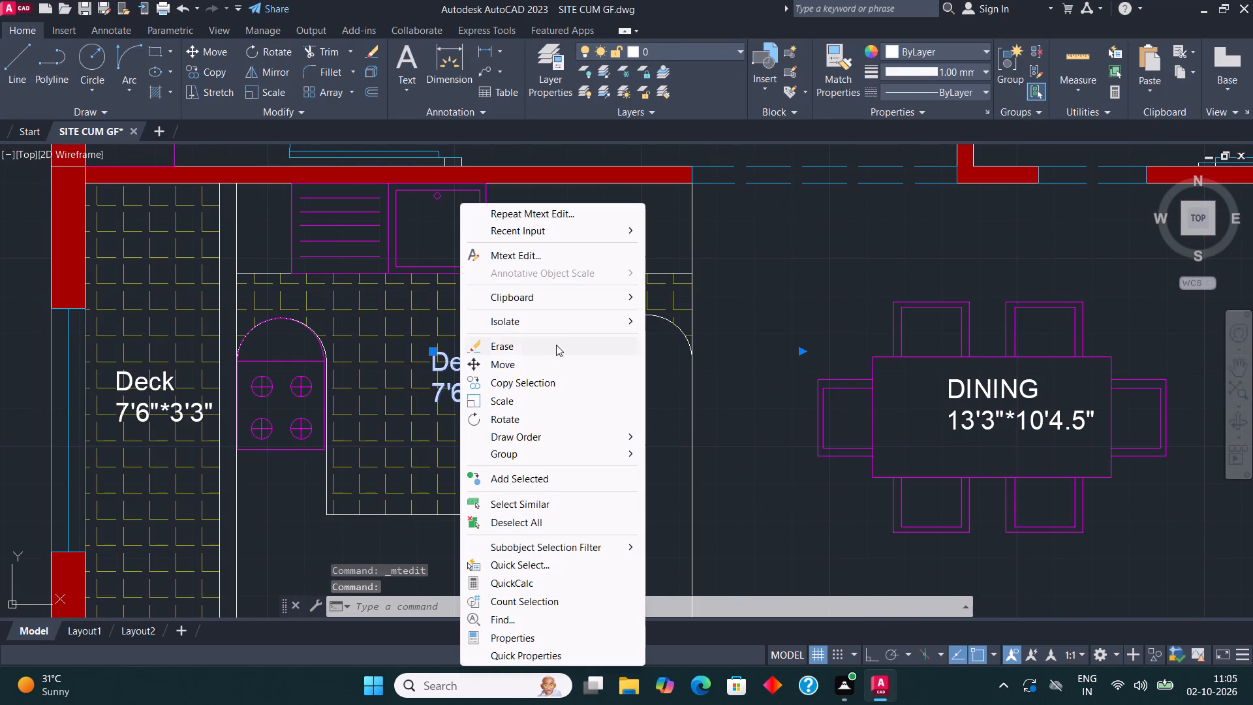
left_click(546, 256)
left_click(565, 399)
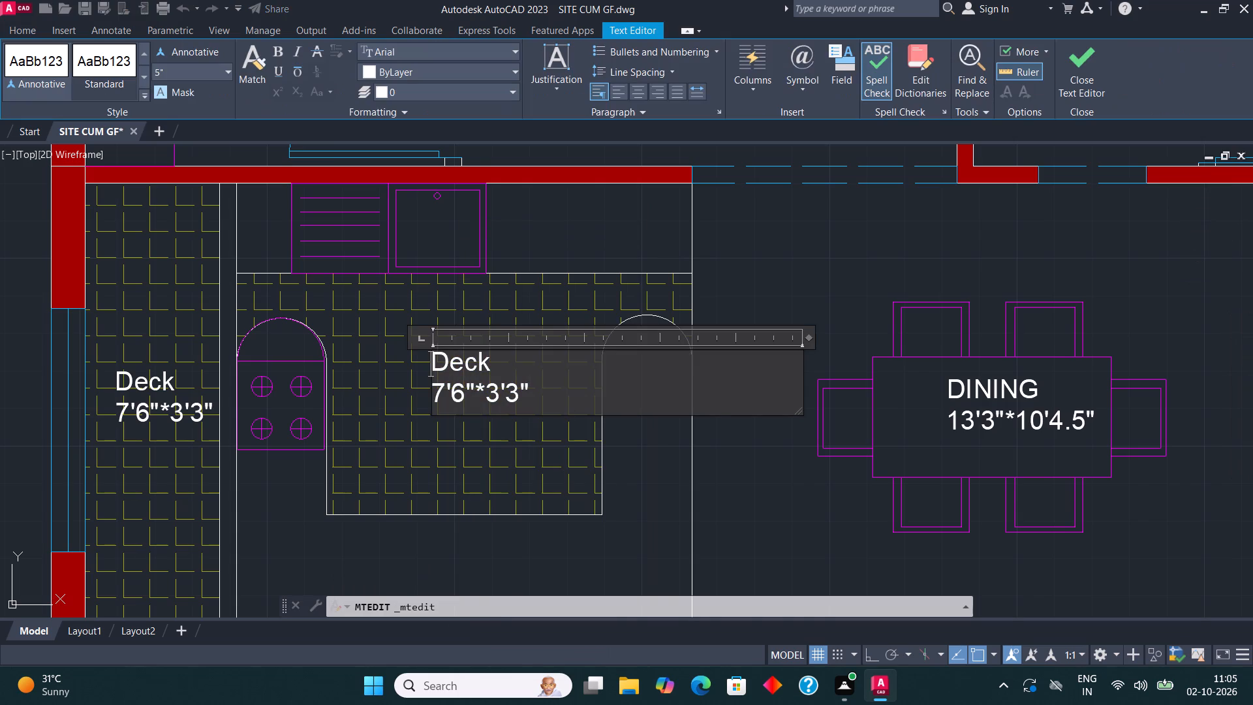
key("BackSpace")
key("BackSpace")
key("BackSpace")
key("BackSpace")
key("BackSpace")
key("BackSpace")
key("BackSpace")
key("BackSpace")
key("BackSpace")
key("BackSpace")
key("BackSpace")
key("BackSpace")
key("BackSpace")
key("BackSpace")
key("BackSpace")
key("BackSpace")
key("BackSpace")
key("BackSpace")
key("BackSpace")
key("BackSpace")
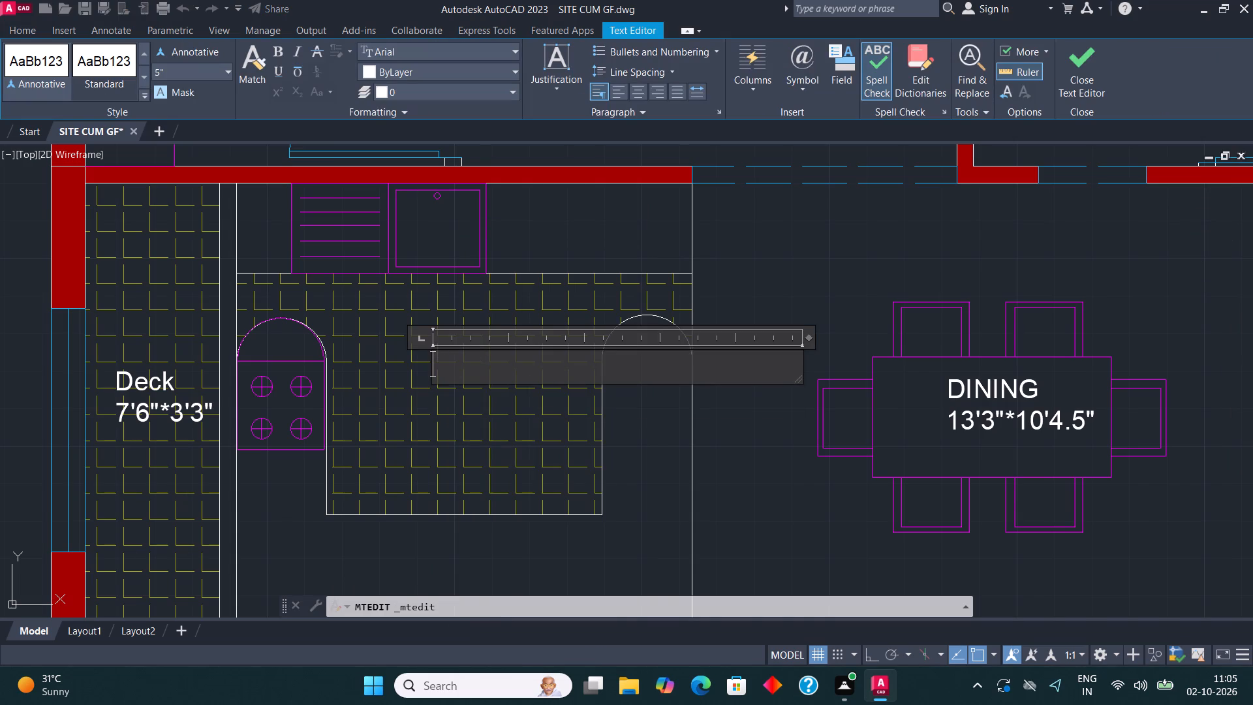
type("KITCHEN")
key("Return")
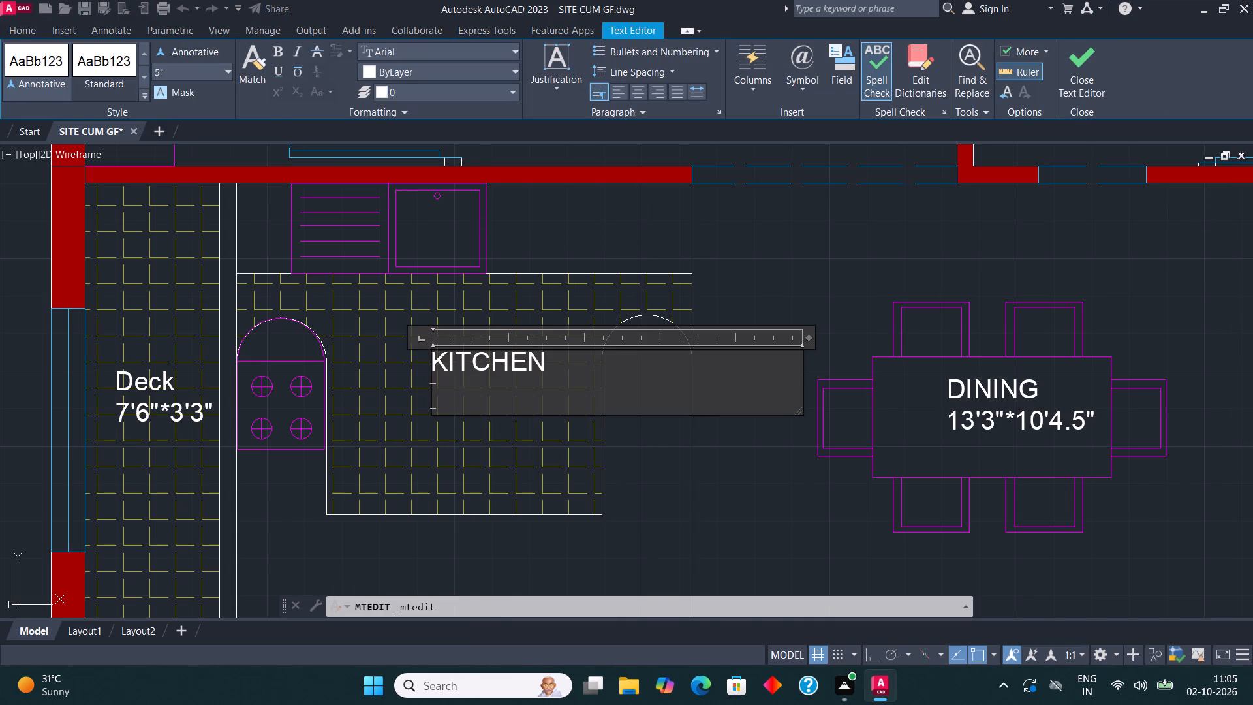
type("10'")
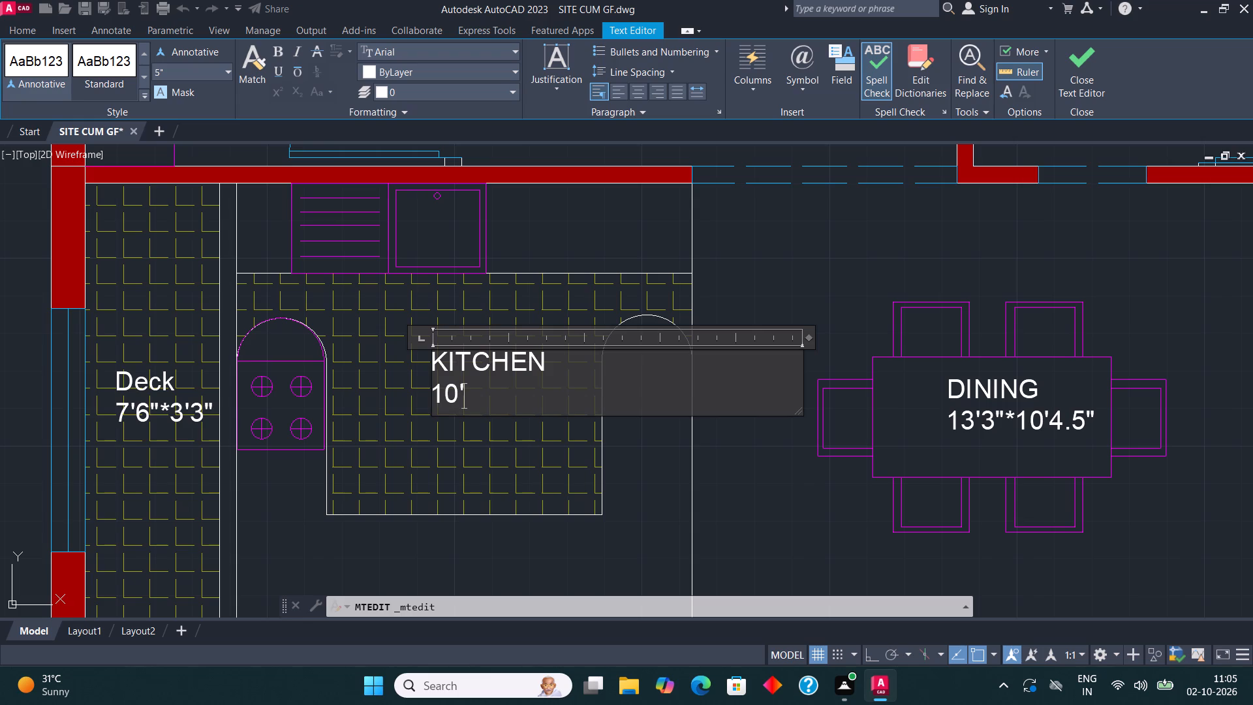
type("1.5\"")
key("asterisk")
type("10'4")
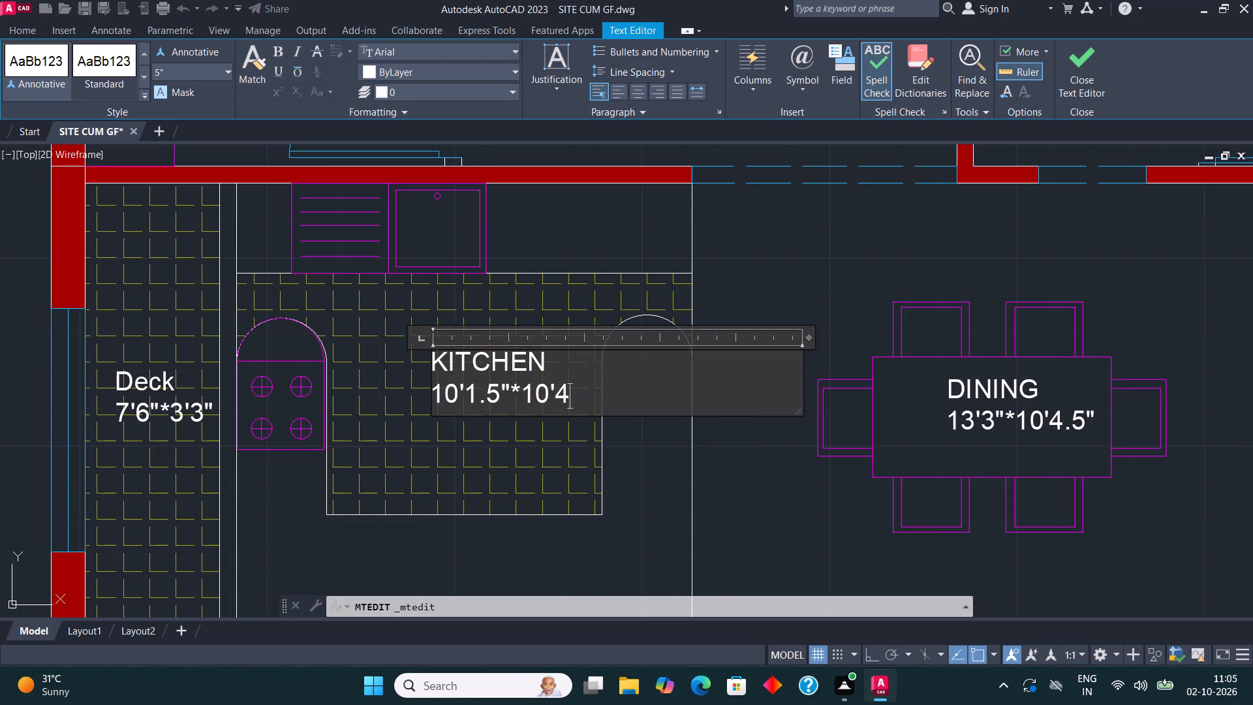
type(".5\"")
left_click(1077, 69)
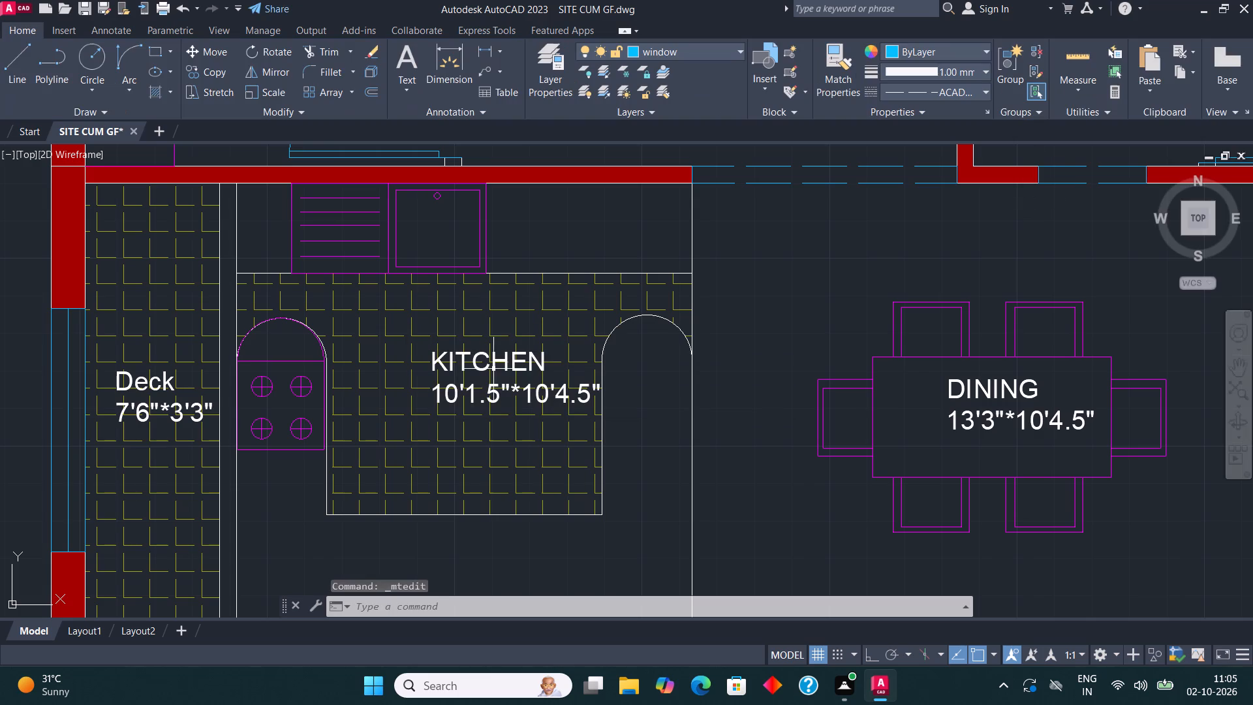
Move the KITCHEN label slightly west so it sits centrally on the tiled floor between the counters.
middle_click_drag(487, 394, 540, 402)
left_click(527, 377)
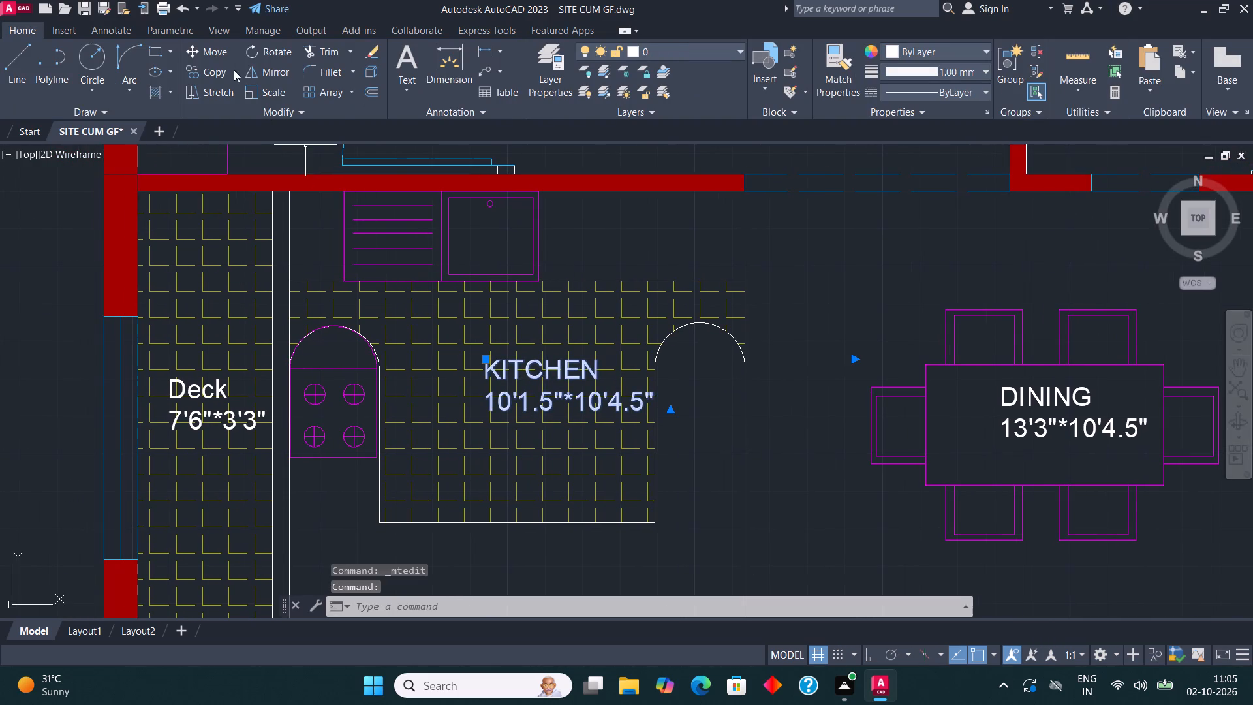
left_click(222, 51)
left_click(548, 394)
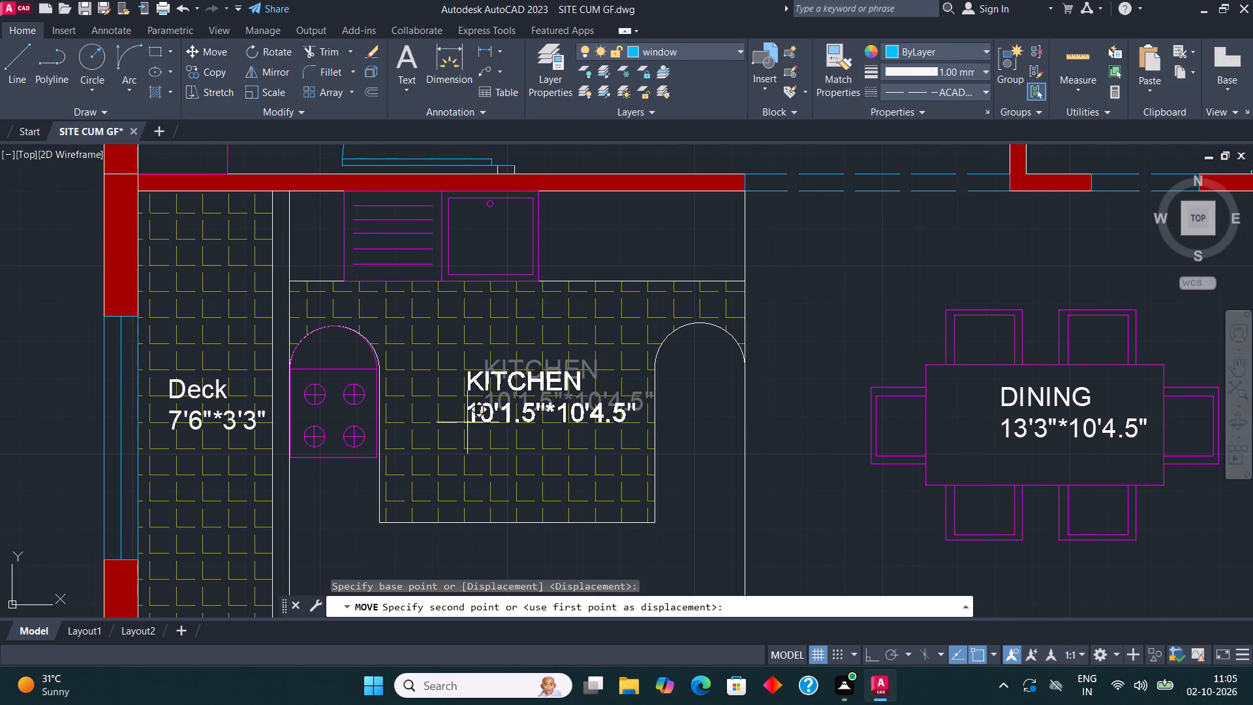
left_click(460, 426)
Change the Deck label in the narrow tiled strip west of the kitchen to read UTILITY with 3'*10'4.5" on the second line.
scroll(758, 330, "down", 1)
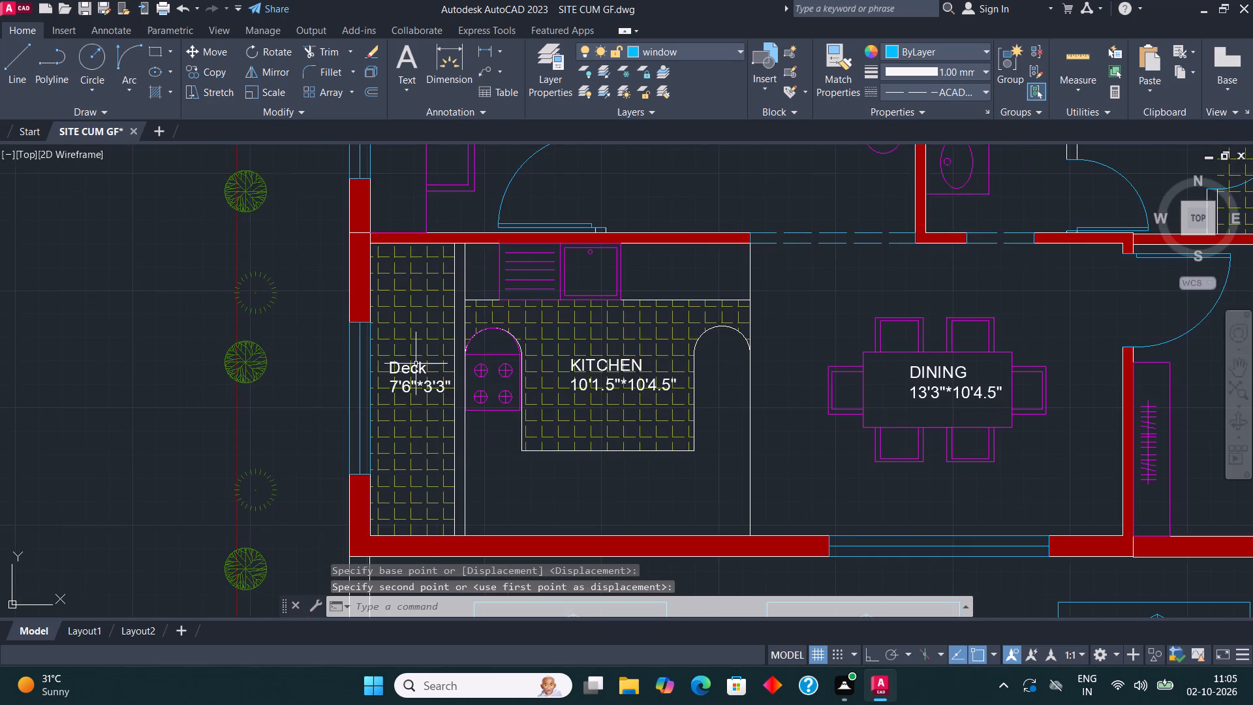
scroll(416, 364, "up", 2)
left_click(408, 376)
left_click(406, 364)
right_click(407, 366)
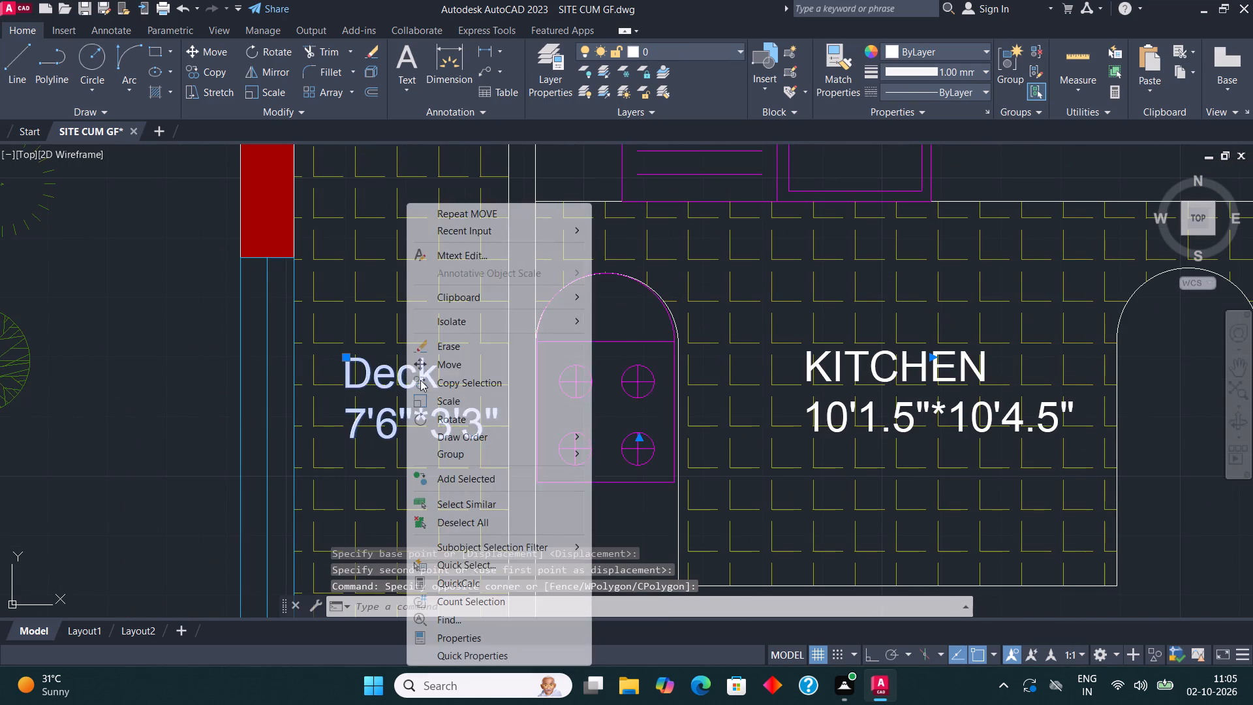
left_click(488, 259)
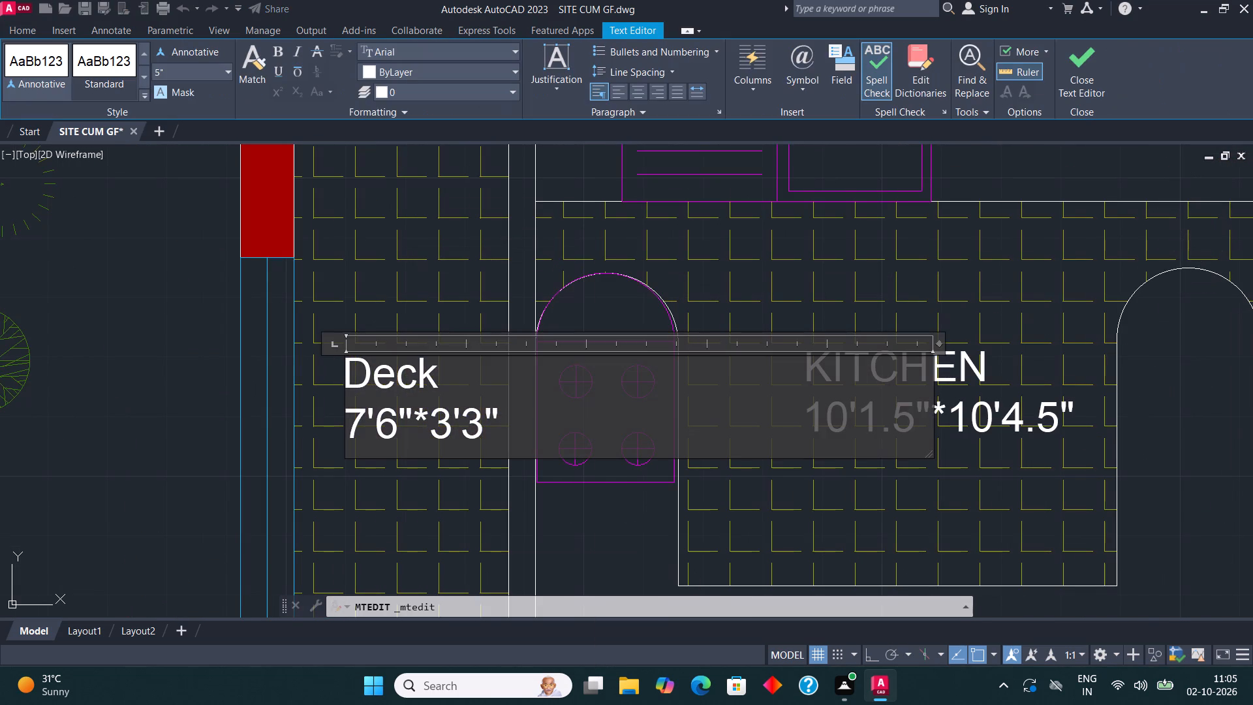
left_click(514, 420)
key("BackSpace")
key("BackSpace")
key("BackSpace")
key("BackSpace")
key("BackSpace")
key("BackSpace")
key("BackSpace")
key("BackSpace")
key("BackSpace")
key("BackSpace")
key("BackSpace")
key("BackSpace")
key("BackSpace")
key("BackSpace")
key("BackSpace")
key("BackSpace")
key("BackSpace")
key("BackSpace")
key("BackSpace")
key("BackSpace")
type("UTILITY")
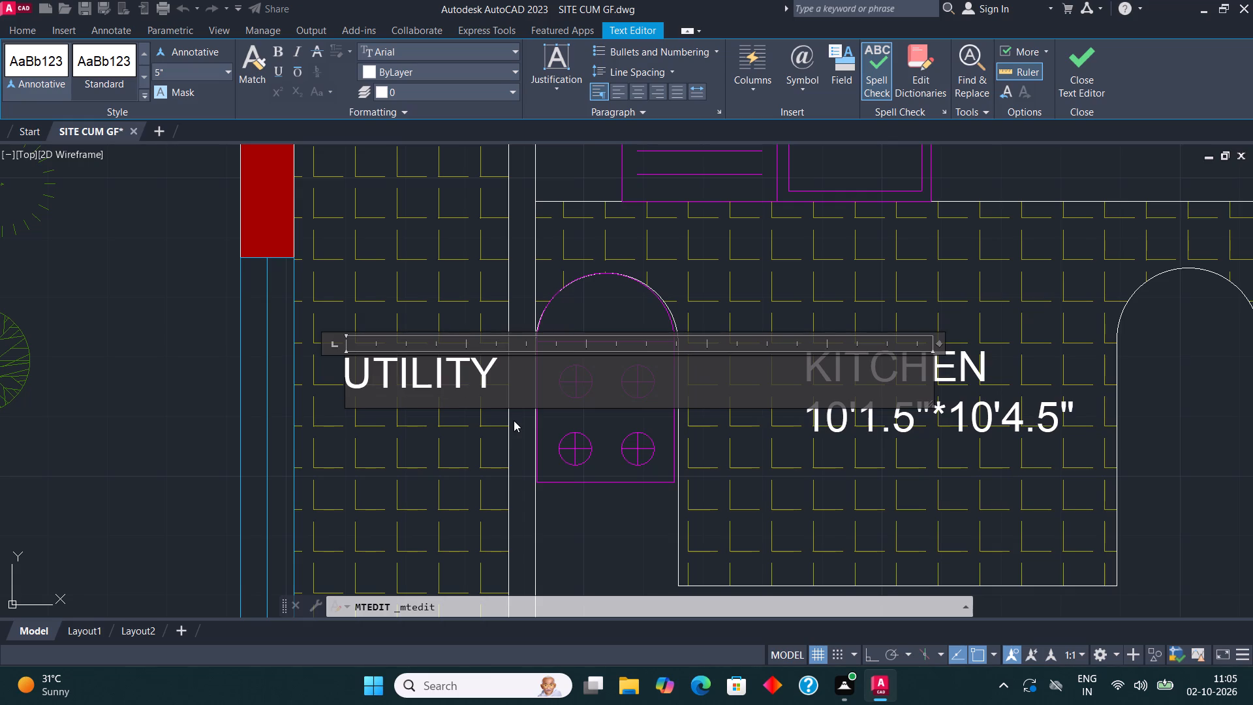
key("Return")
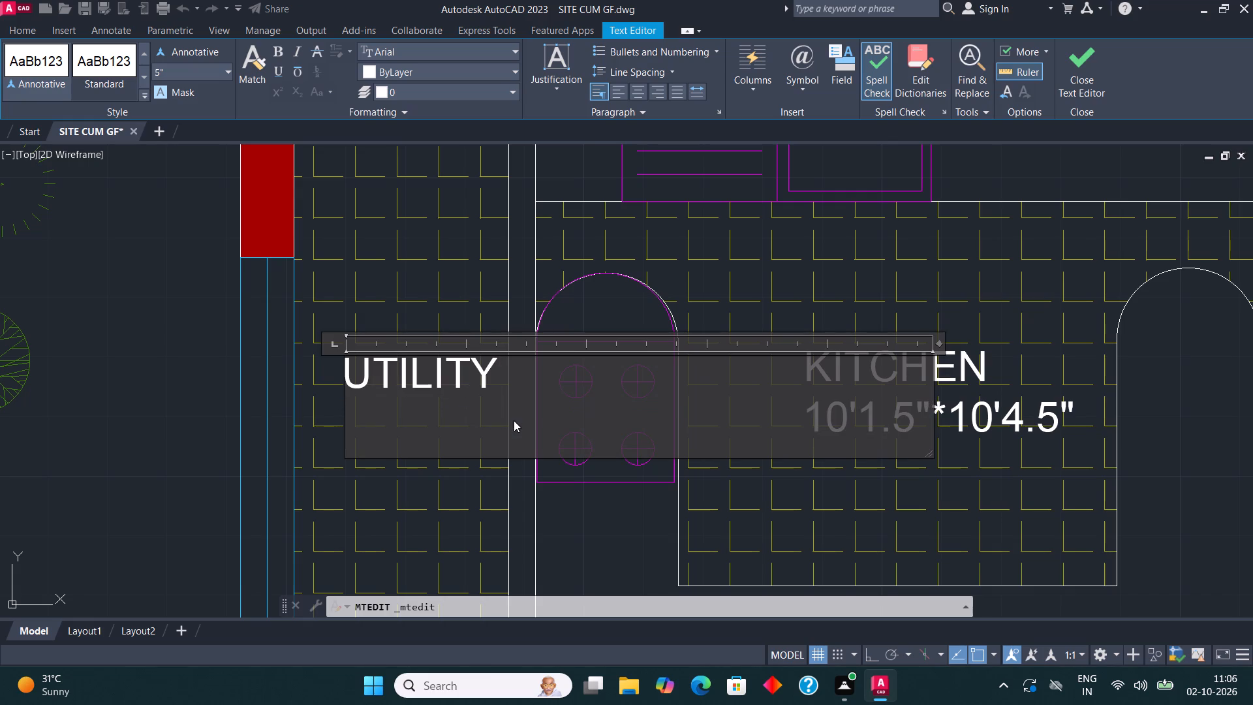
type("3'")
key("asterisk")
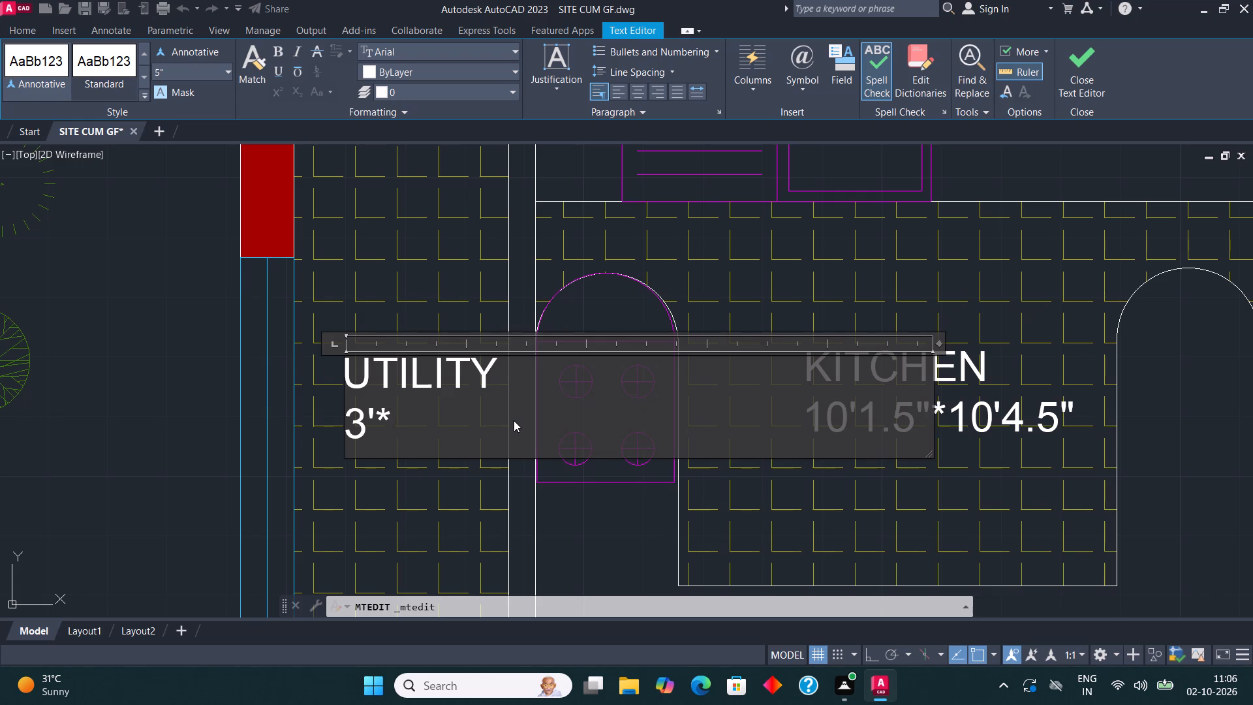
type("10'4.5\"")
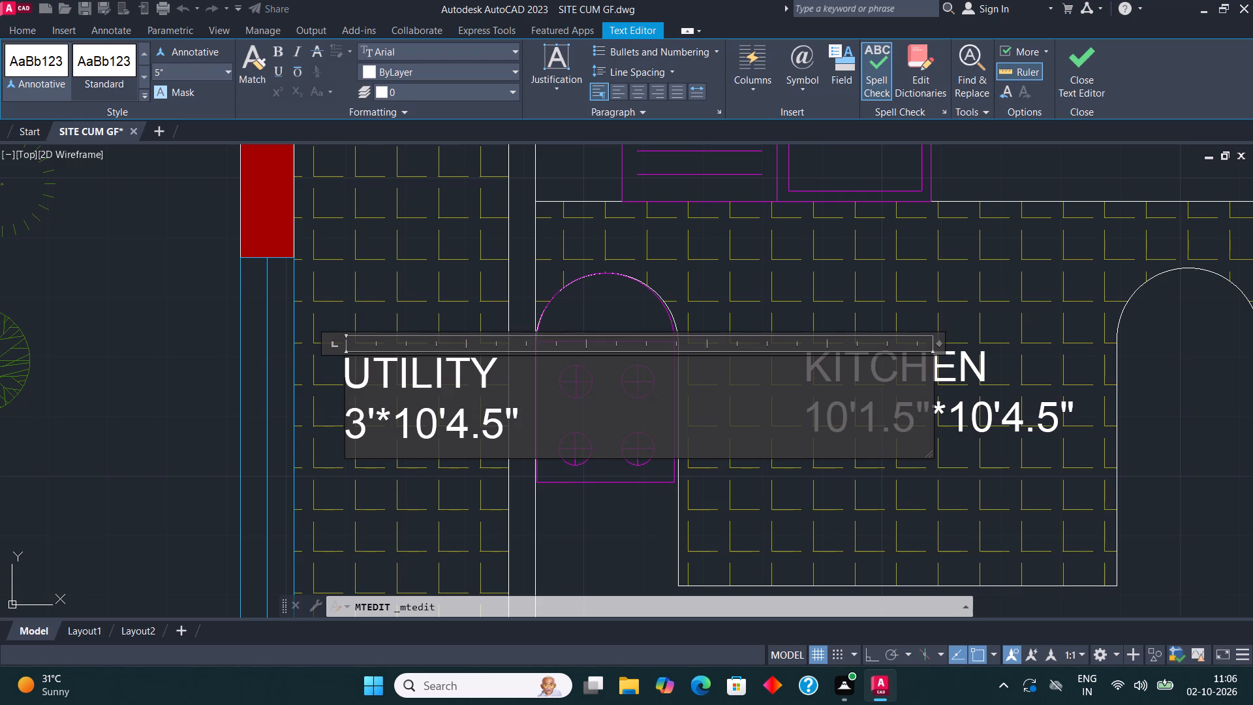
left_click(1081, 48)
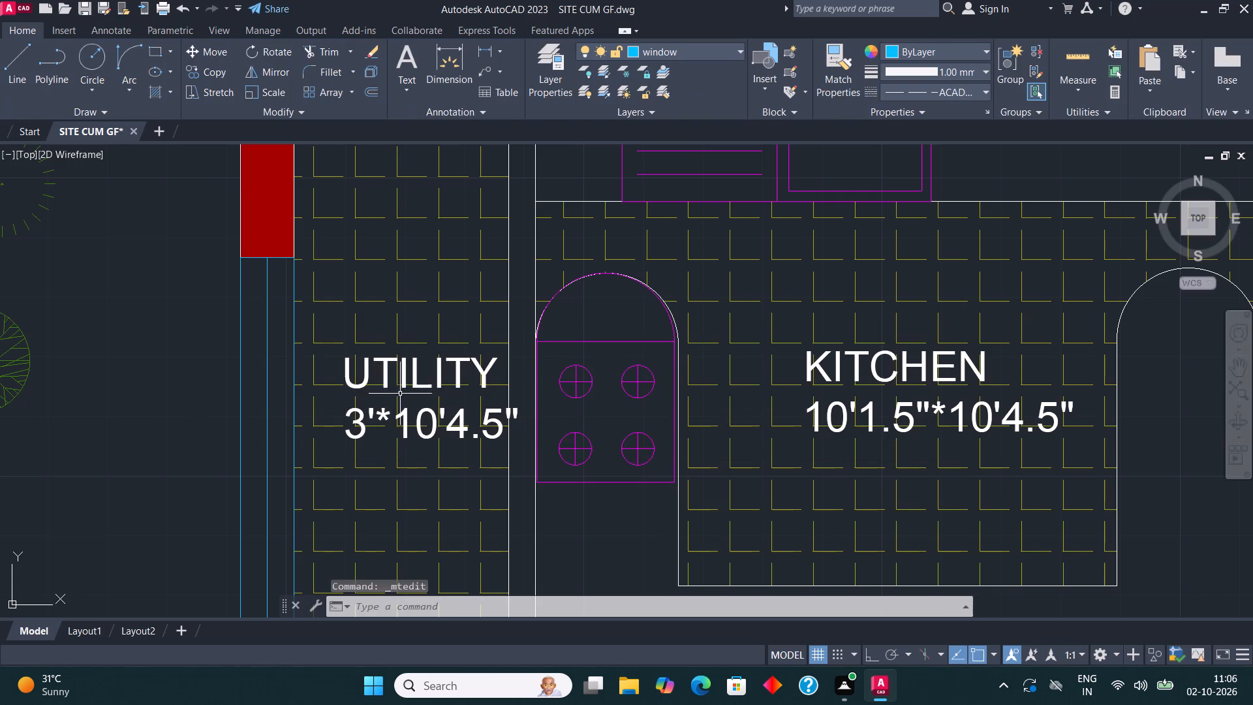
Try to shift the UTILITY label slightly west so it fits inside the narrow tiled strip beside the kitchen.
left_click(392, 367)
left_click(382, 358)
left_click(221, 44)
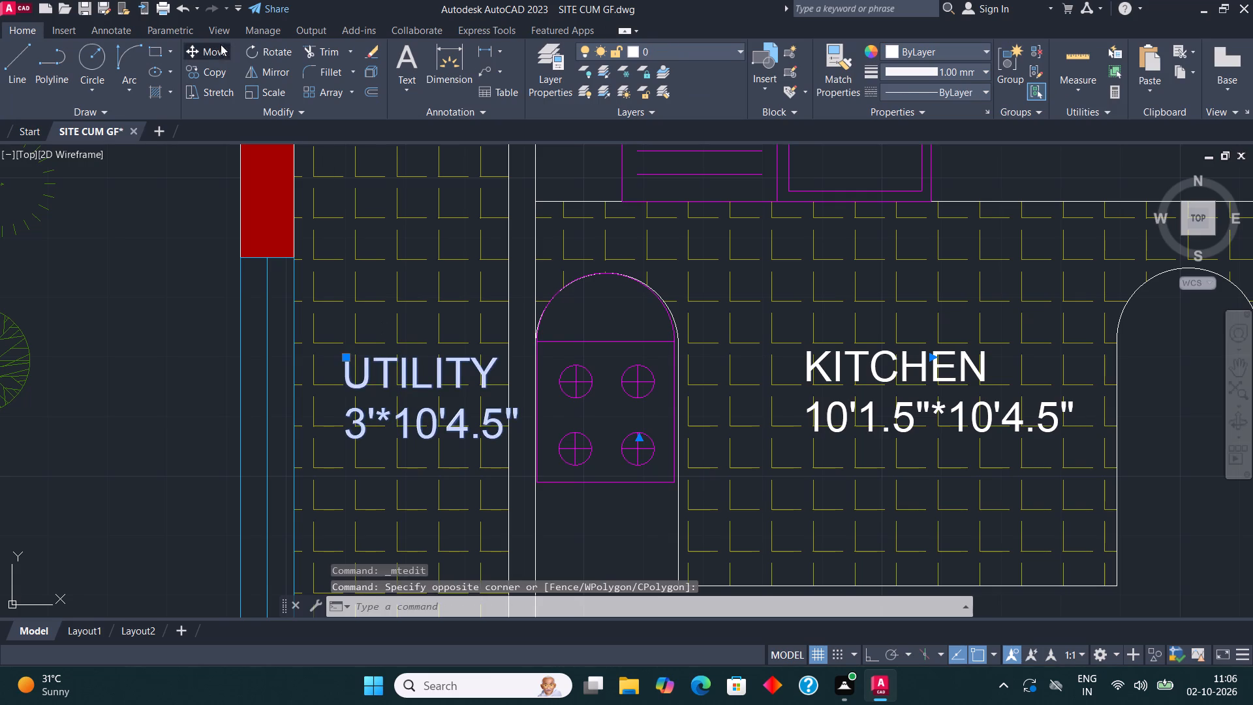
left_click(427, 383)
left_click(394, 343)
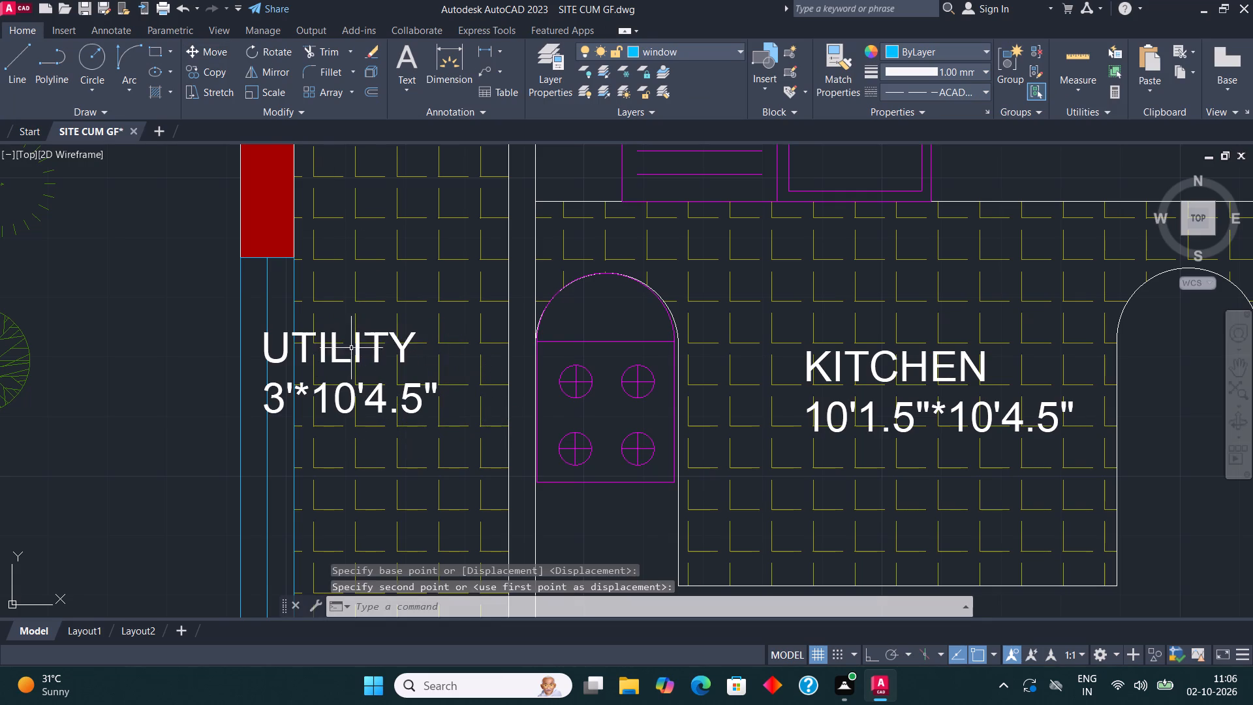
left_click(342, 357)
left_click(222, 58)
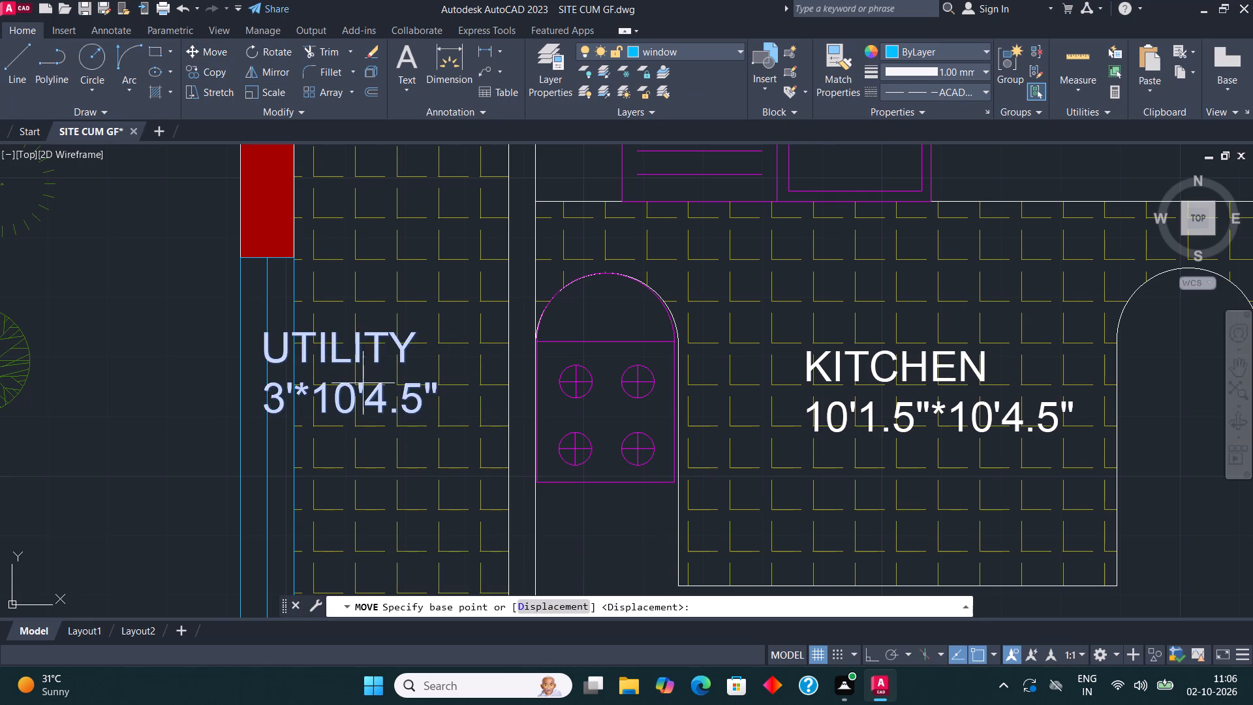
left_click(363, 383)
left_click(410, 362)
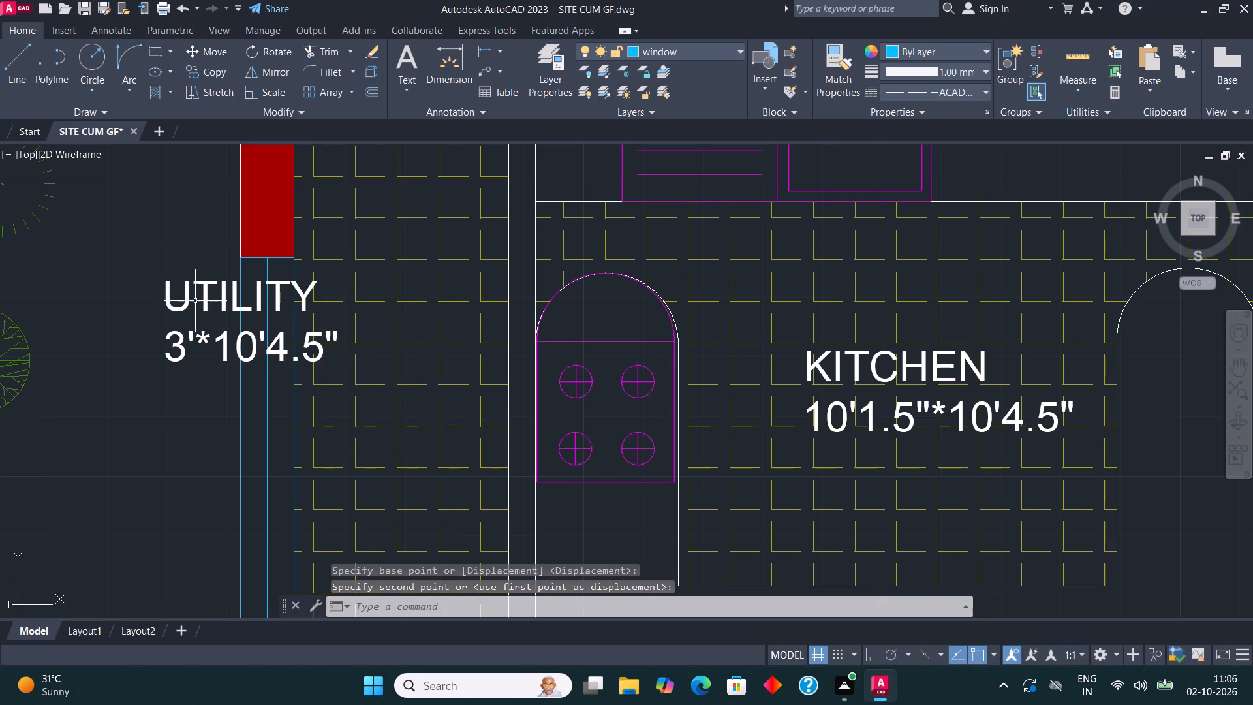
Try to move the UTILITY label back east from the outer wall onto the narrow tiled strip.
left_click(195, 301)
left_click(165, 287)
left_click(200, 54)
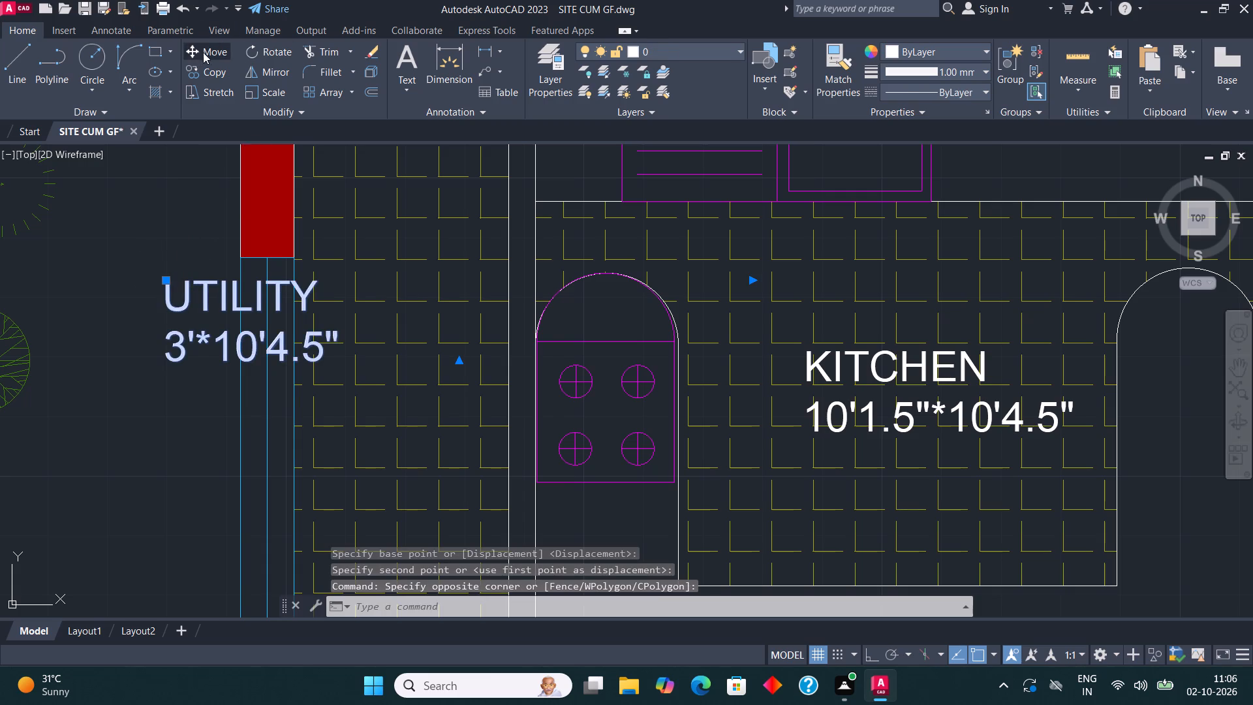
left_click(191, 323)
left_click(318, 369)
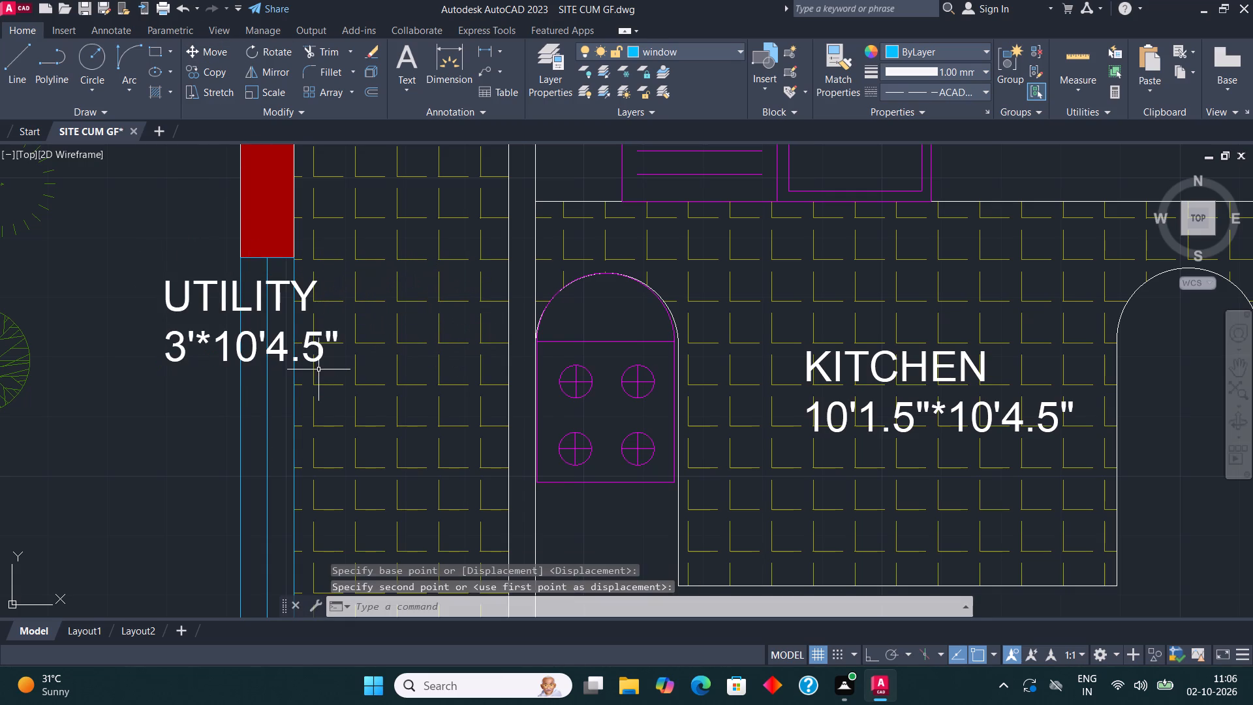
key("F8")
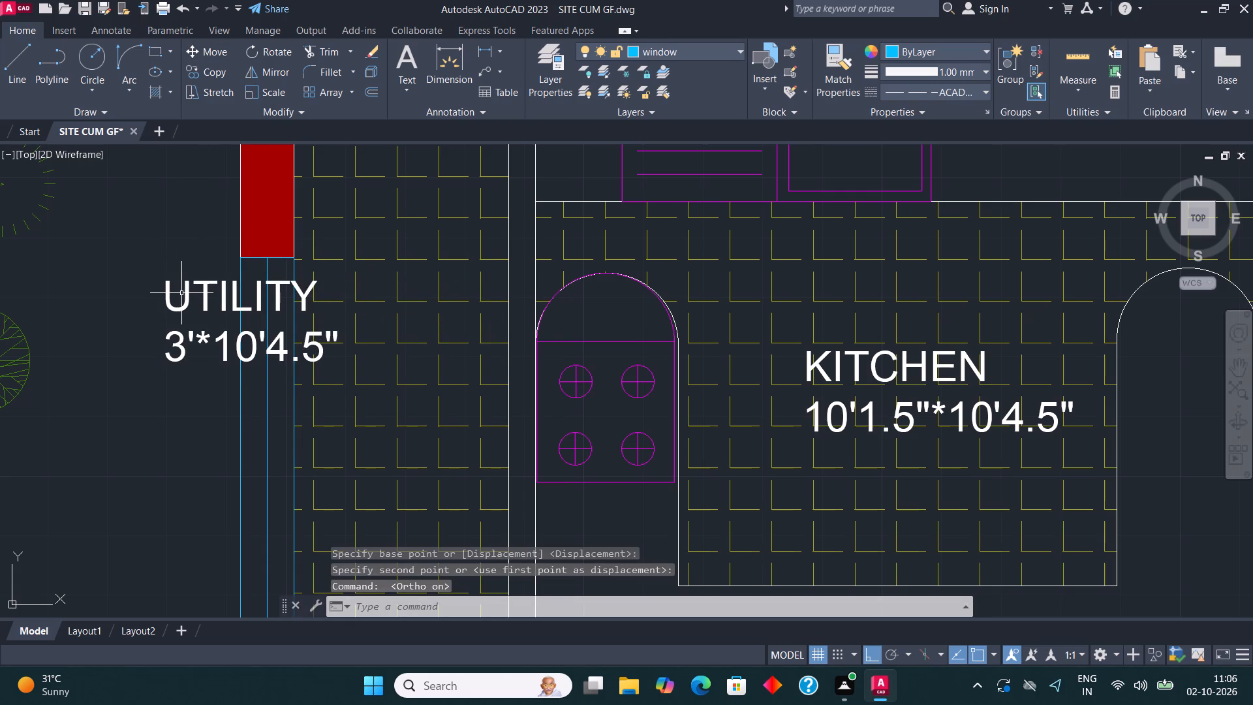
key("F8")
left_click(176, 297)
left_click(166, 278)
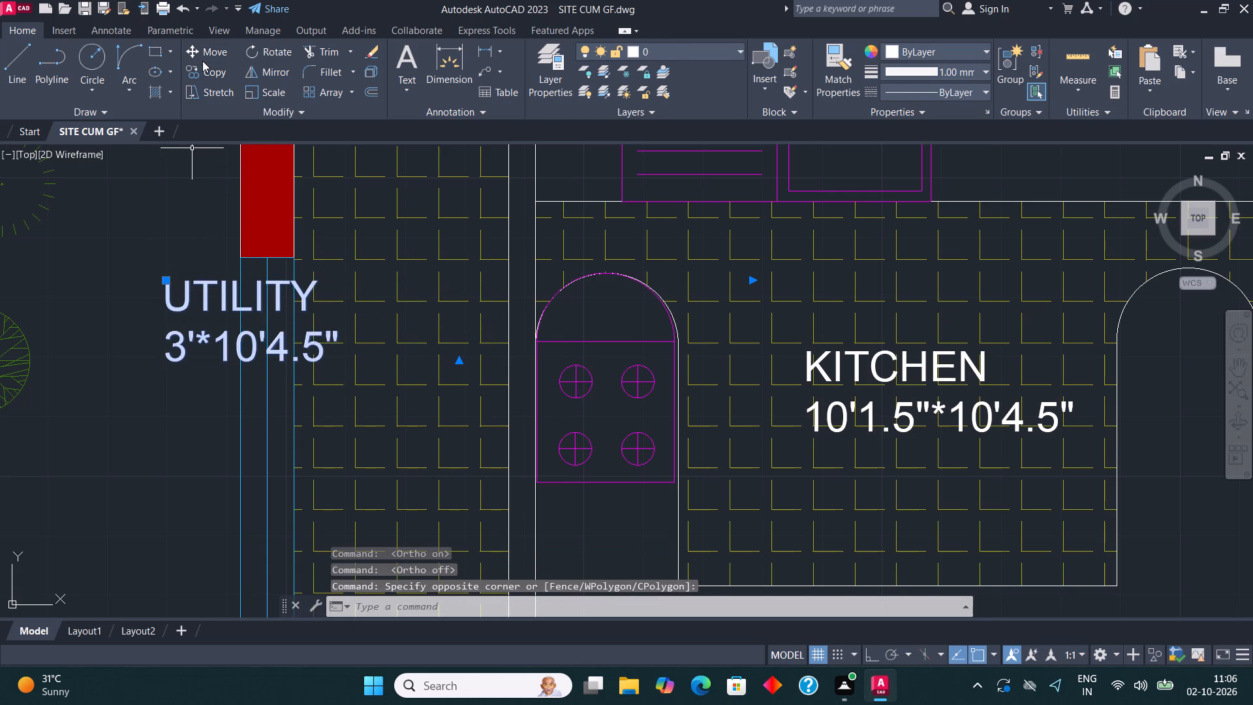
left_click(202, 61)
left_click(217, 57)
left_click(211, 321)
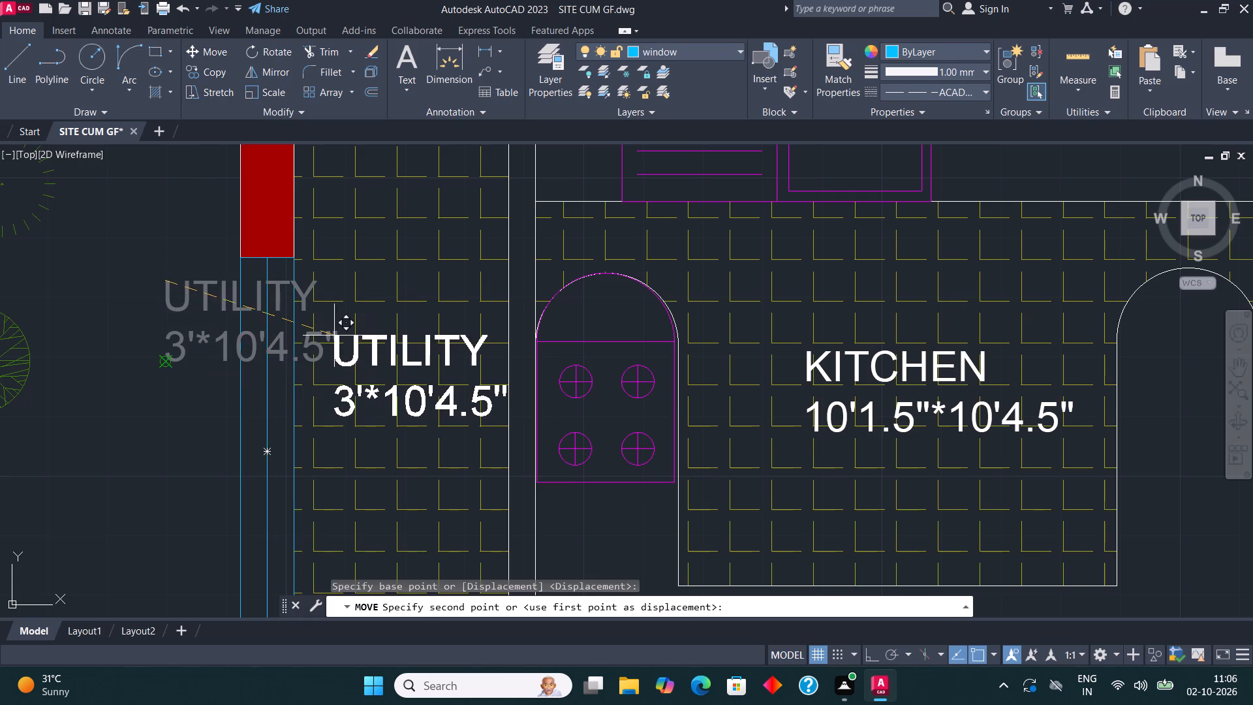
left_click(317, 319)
Move the UTILITY label east so both lines sit within the narrow tiled strip west of the kitchen.
left_click(196, 291)
left_click(170, 264)
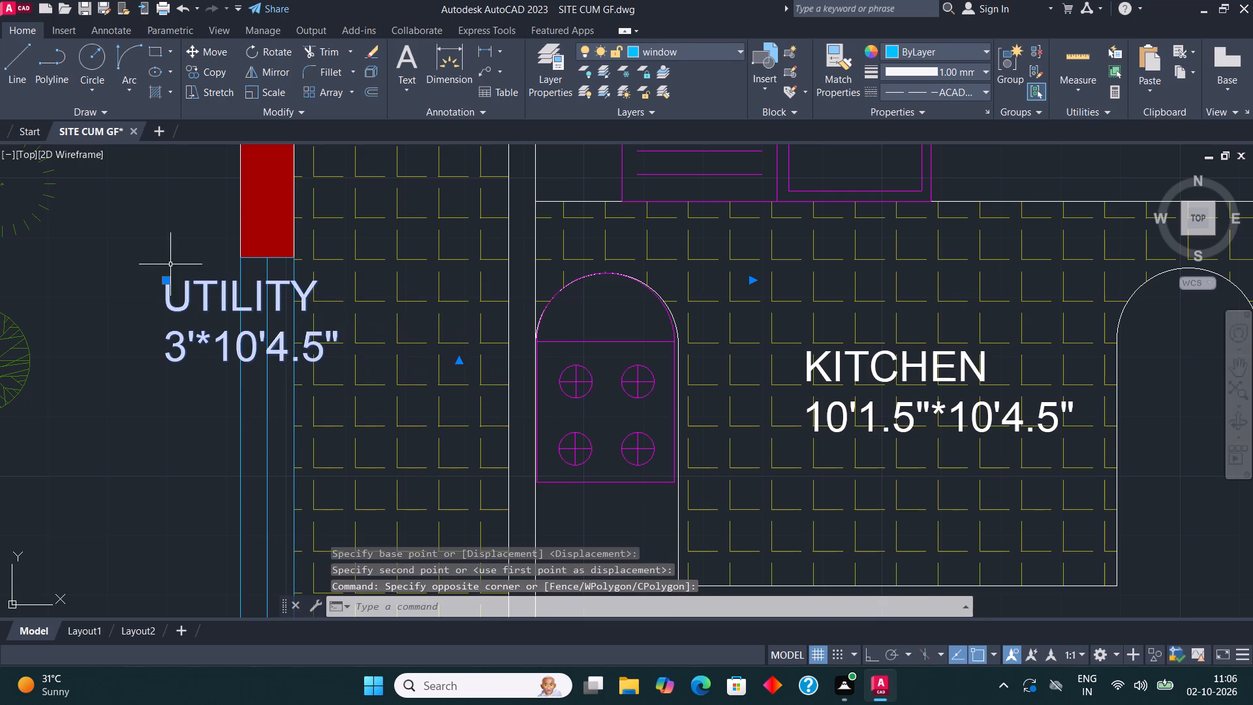
left_click(215, 53)
left_click(190, 319)
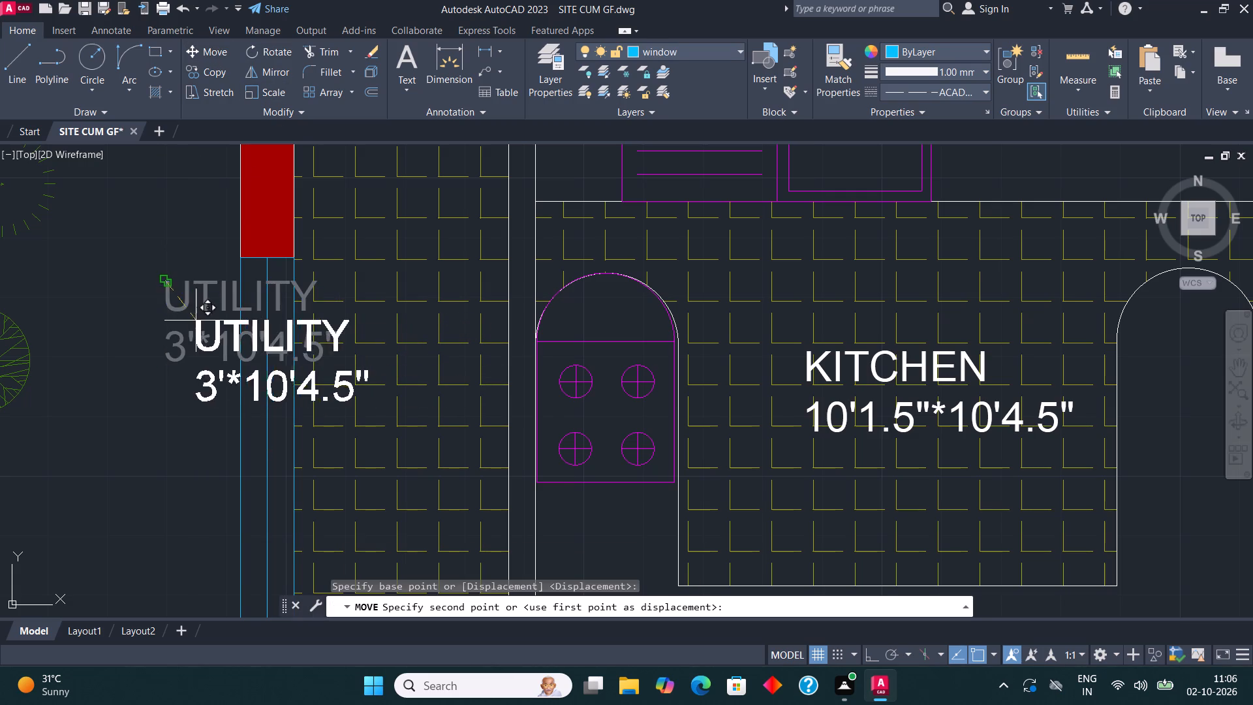
left_click(314, 333)
Review the whole ground floor plan, checking the space labels and linework from the north decks and gardens to the car parking.
scroll(264, 287, "down", 1)
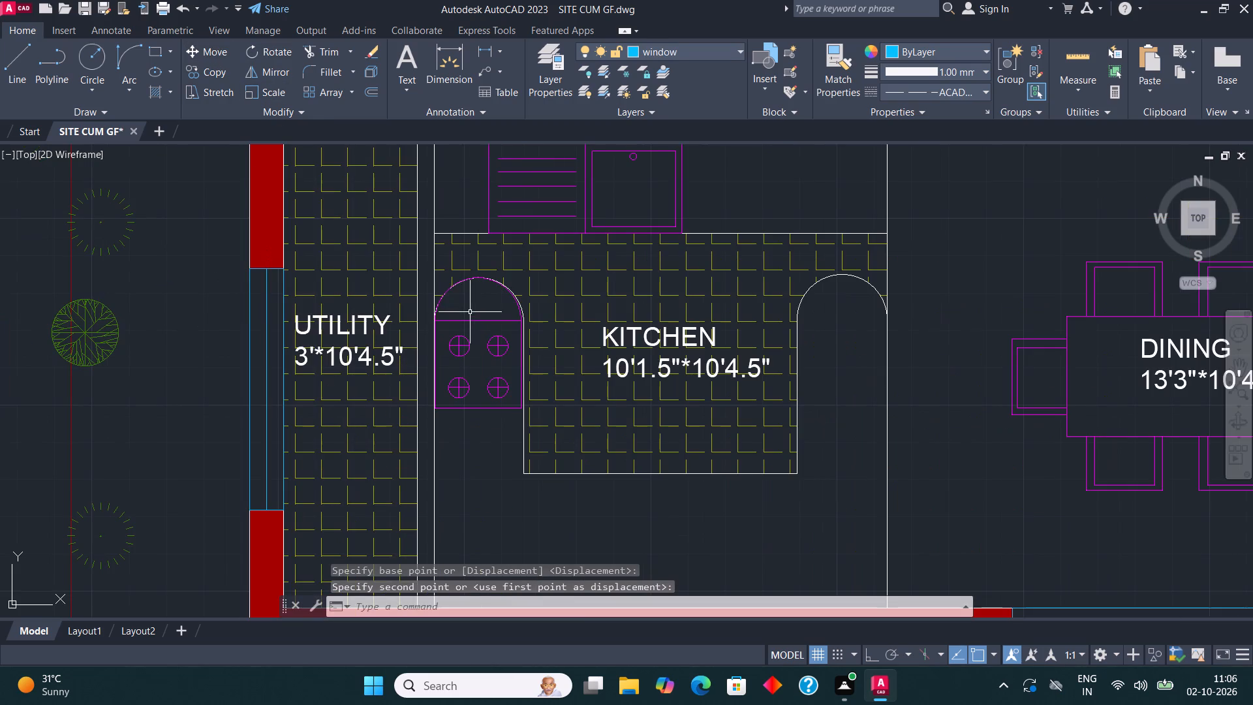
scroll(332, 328, "down", 3)
middle_click_drag(484, 514, 470, 444)
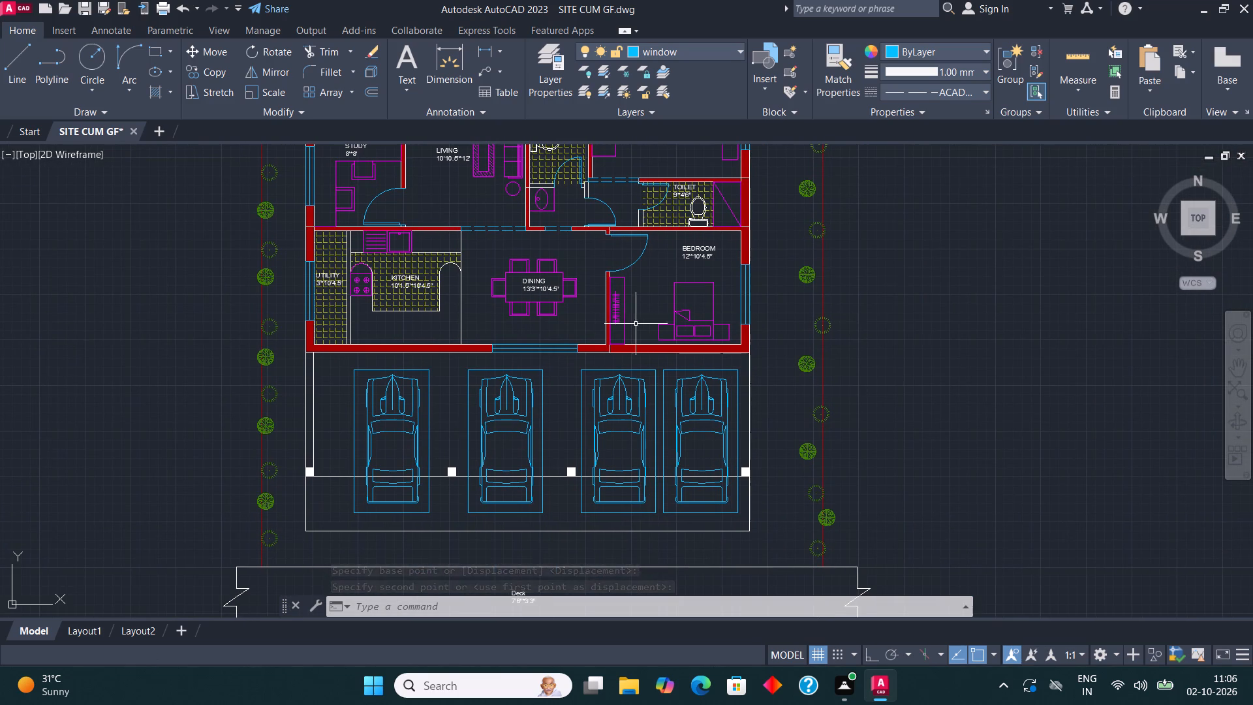
middle_click_drag(636, 326, 628, 458)
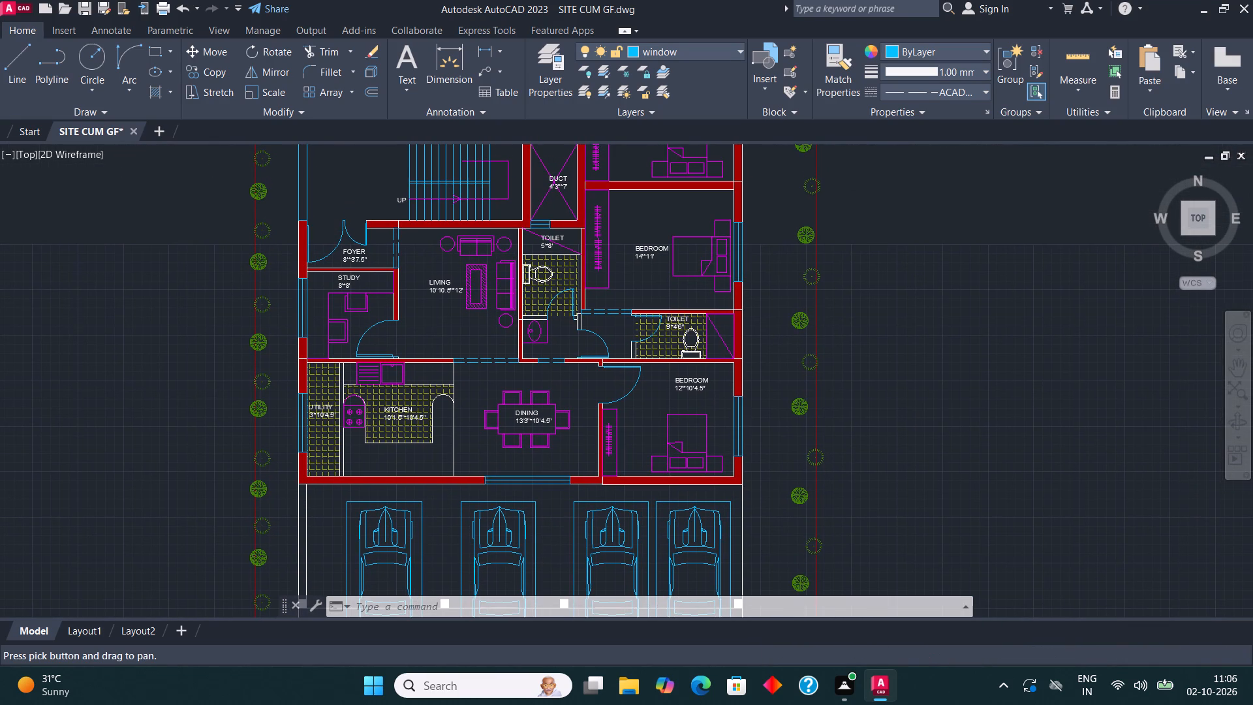
middle_click_drag(514, 336, 497, 545)
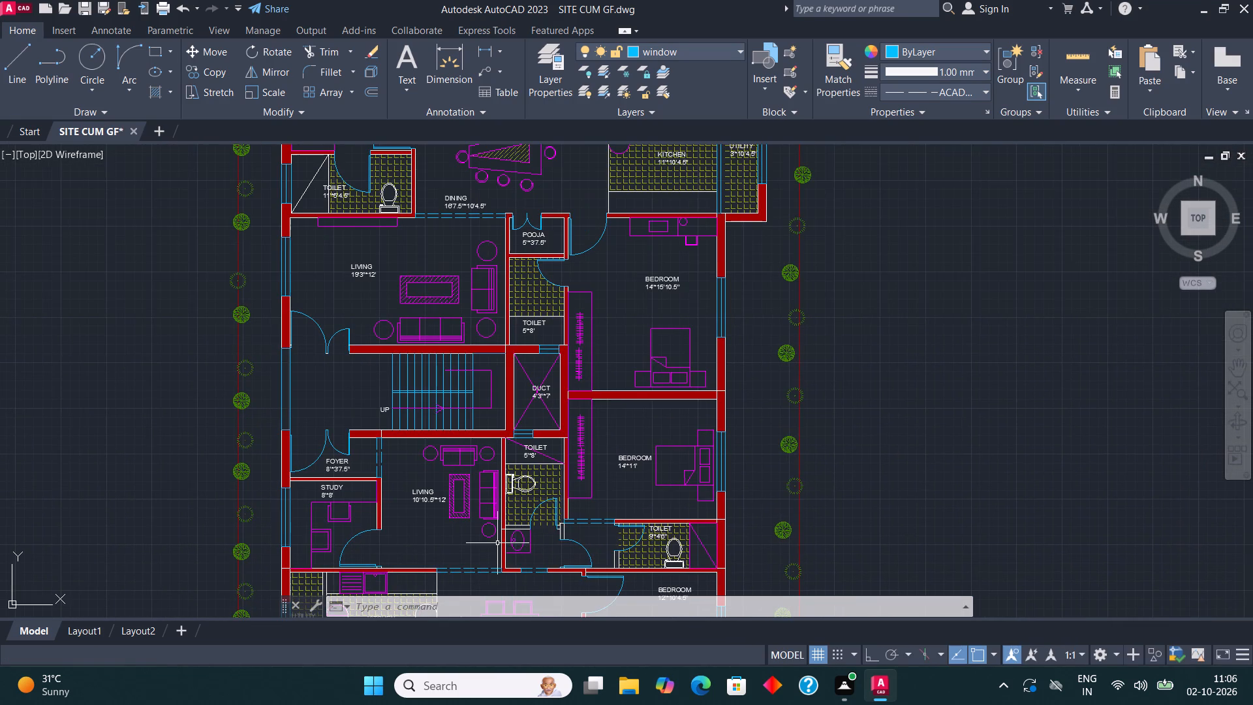
middle_click_drag(419, 286, 372, 574)
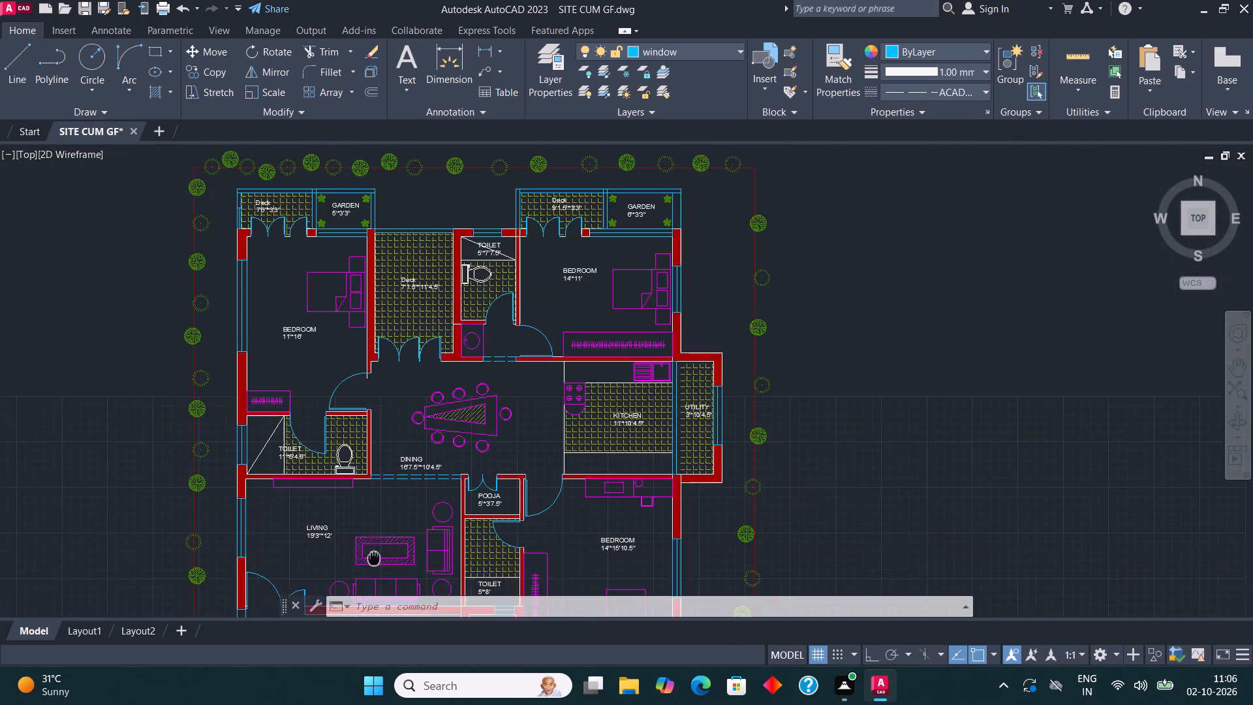
middle_click_drag(372, 574, 371, 591)
middle_click_drag(351, 319, 353, 418)
scroll(309, 337, "up", 2)
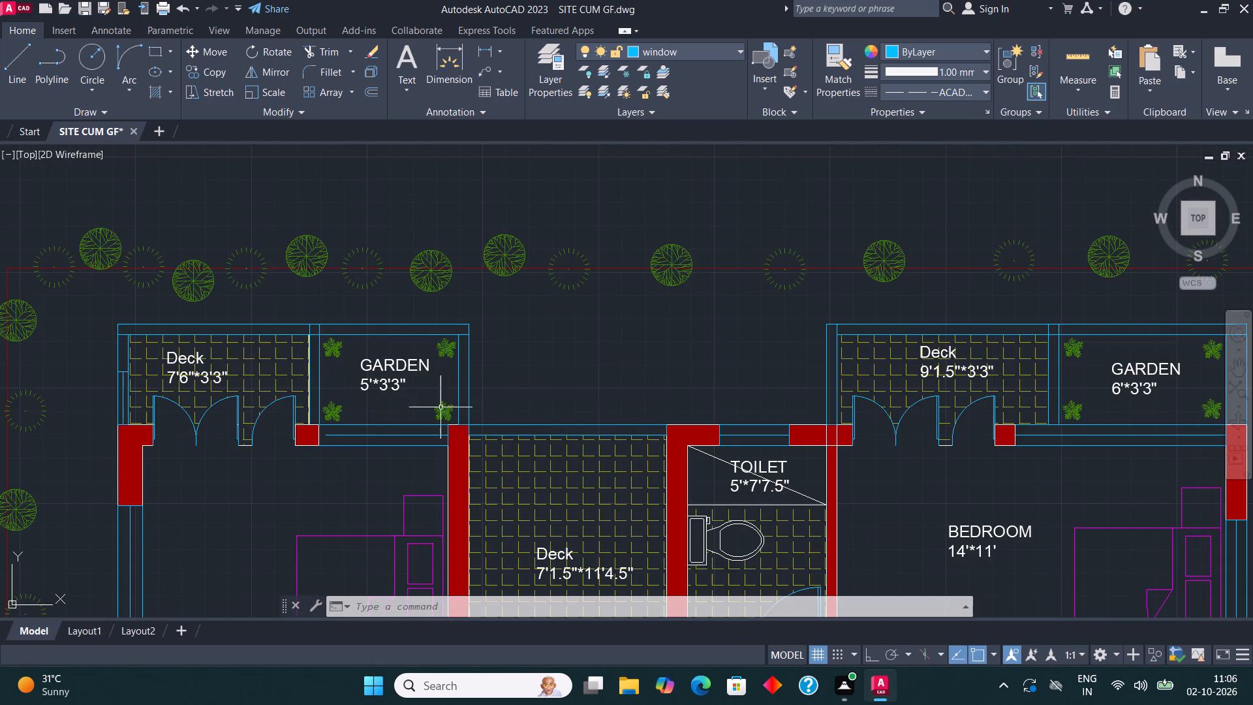
middle_click_drag(461, 411, 435, 227)
middle_click_drag(730, 358, 652, 345)
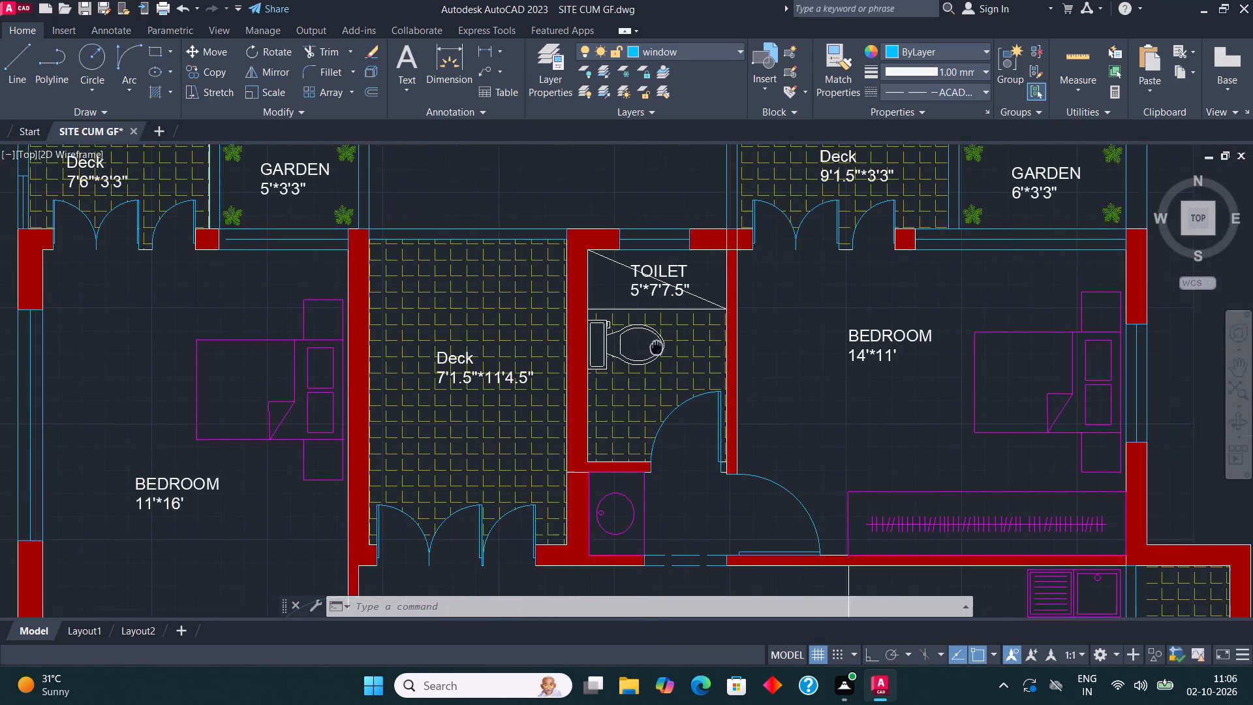
middle_click_drag(652, 345, 509, 347)
middle_click_drag(685, 452, 559, 475)
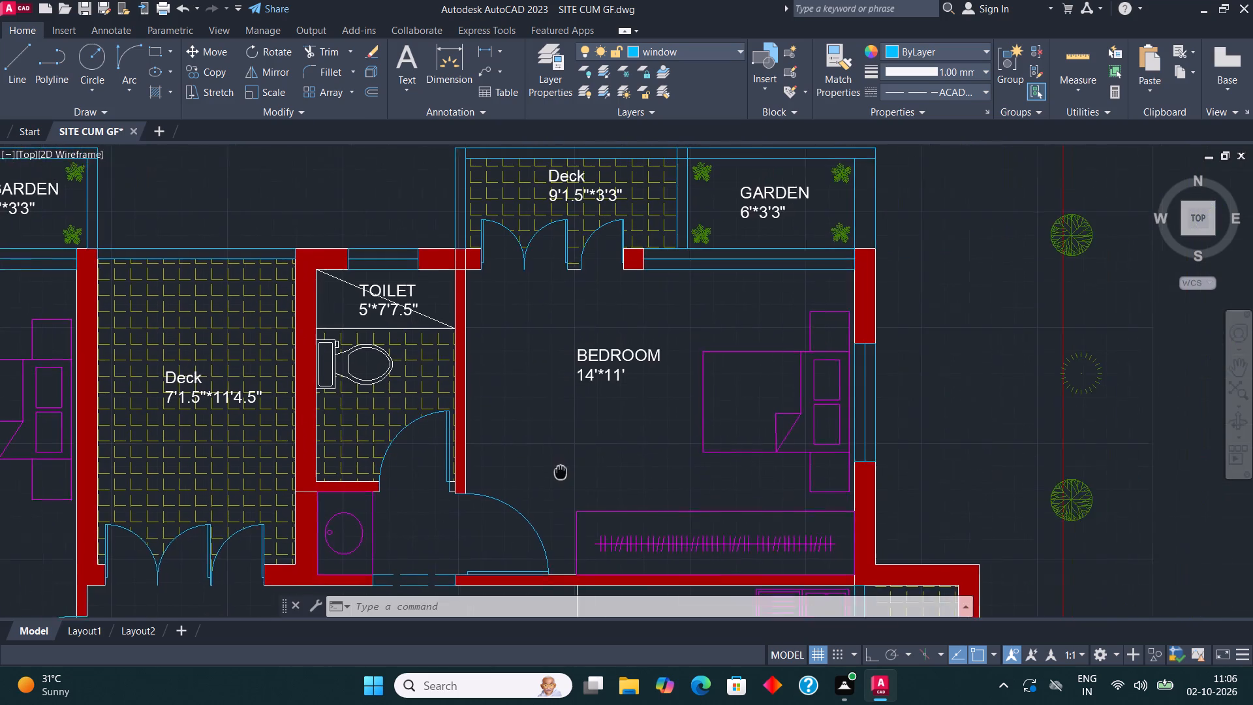
middle_click_drag(559, 475, 520, 283)
middle_click_drag(600, 445, 605, 362)
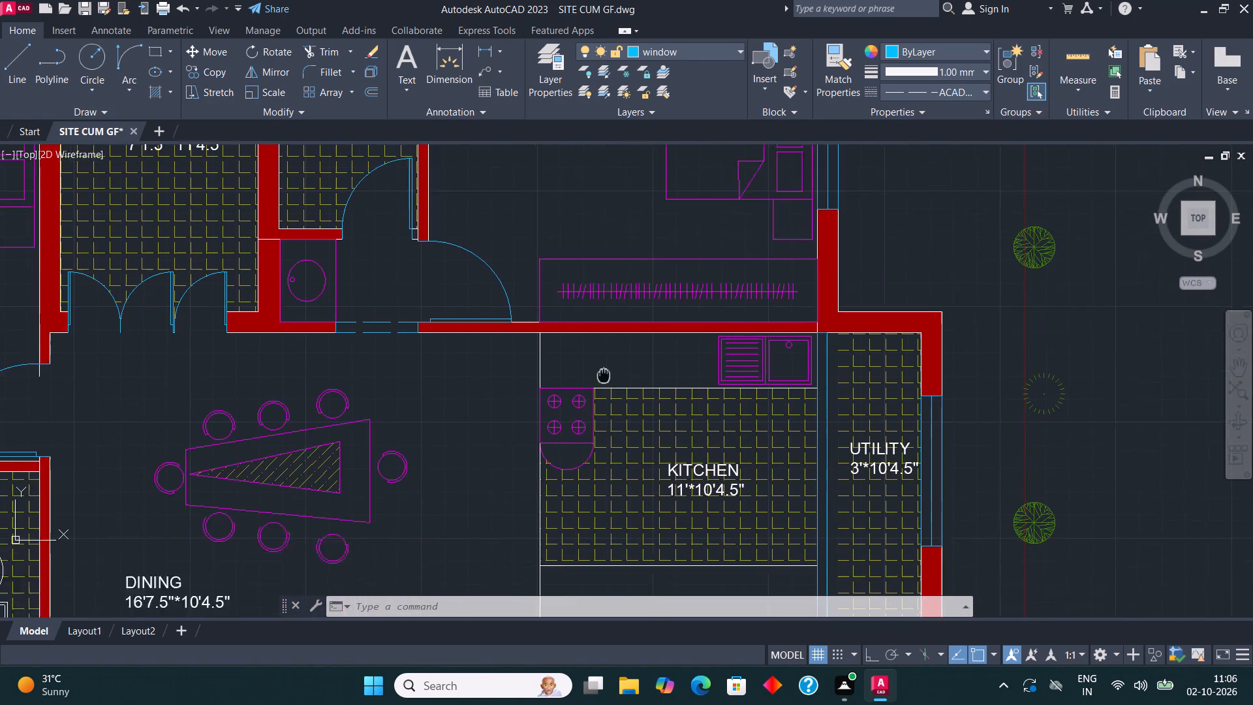
middle_click_drag(605, 362, 614, 293)
middle_click_drag(536, 469, 611, 346)
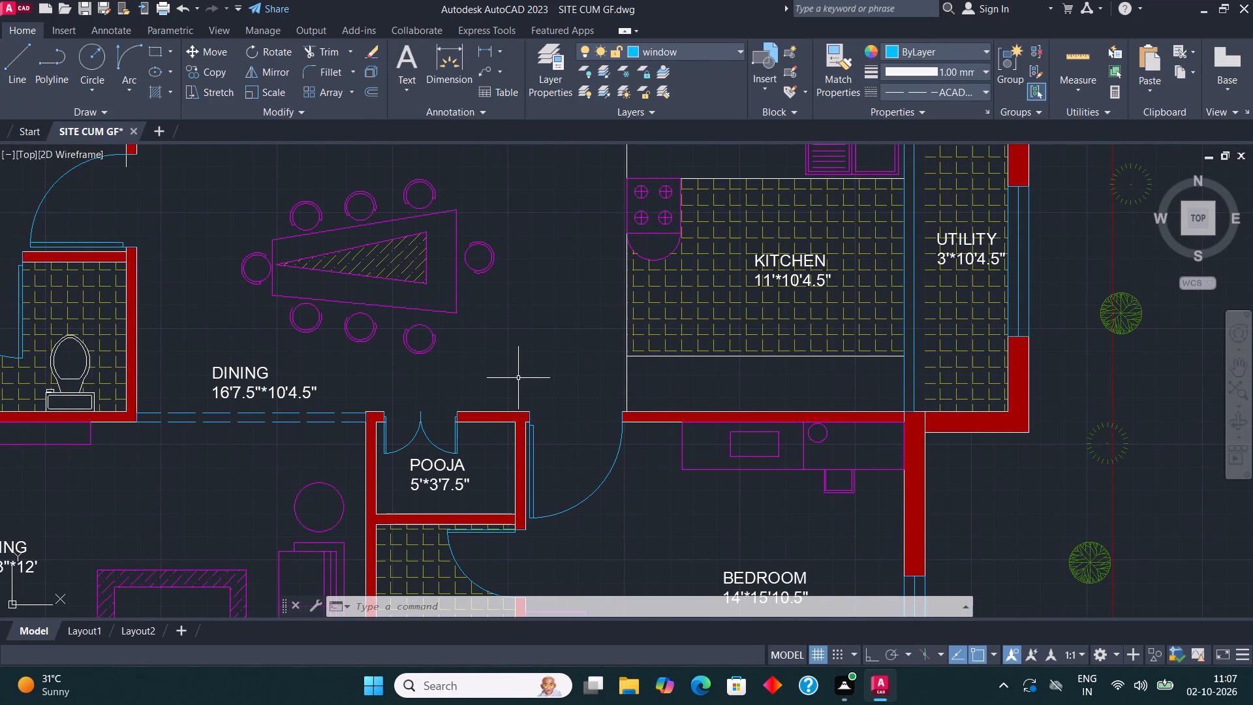
scroll(452, 420, "down", 1)
middle_click_drag(478, 419, 553, 349)
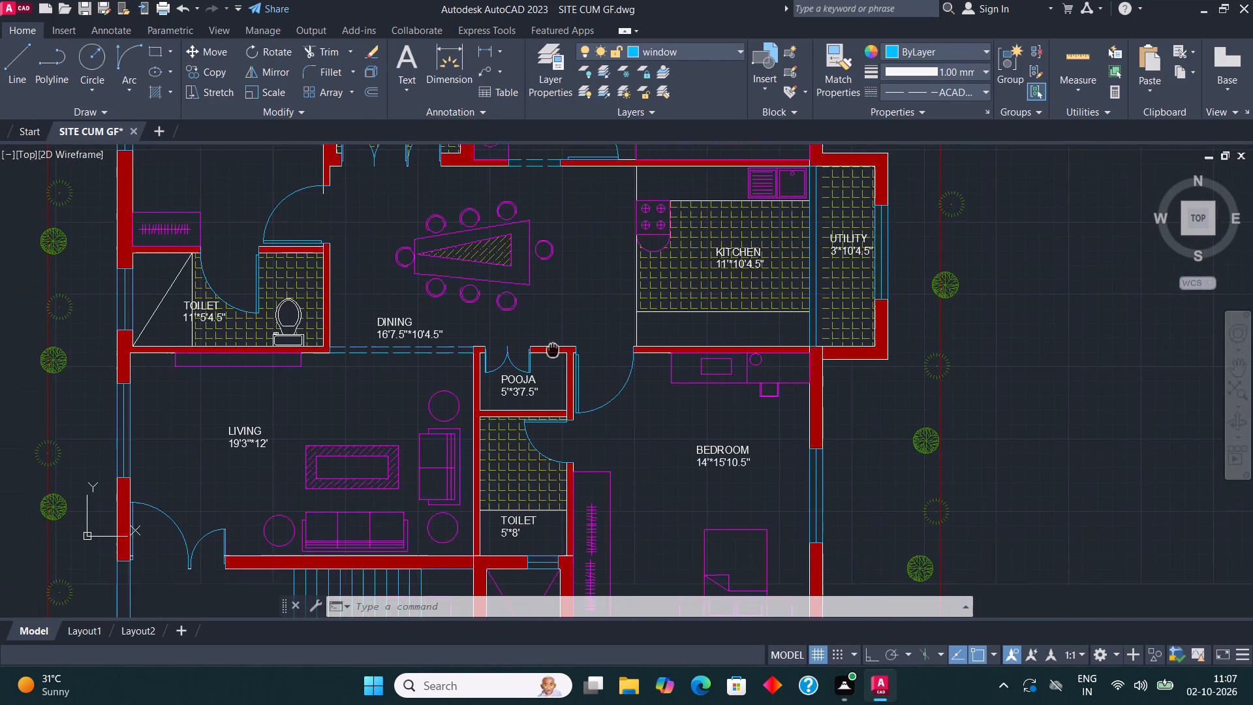
middle_click_drag(553, 349, 548, 337)
middle_click_drag(617, 454, 506, 381)
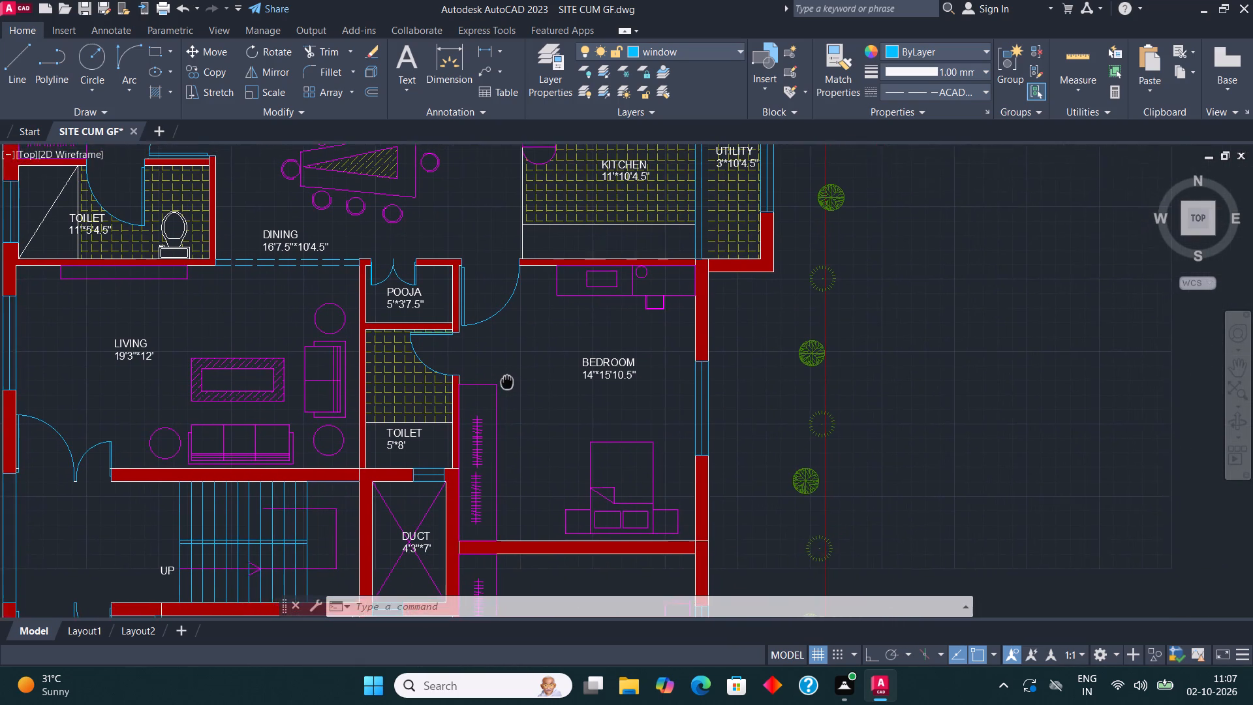
middle_click_drag(506, 381, 490, 399)
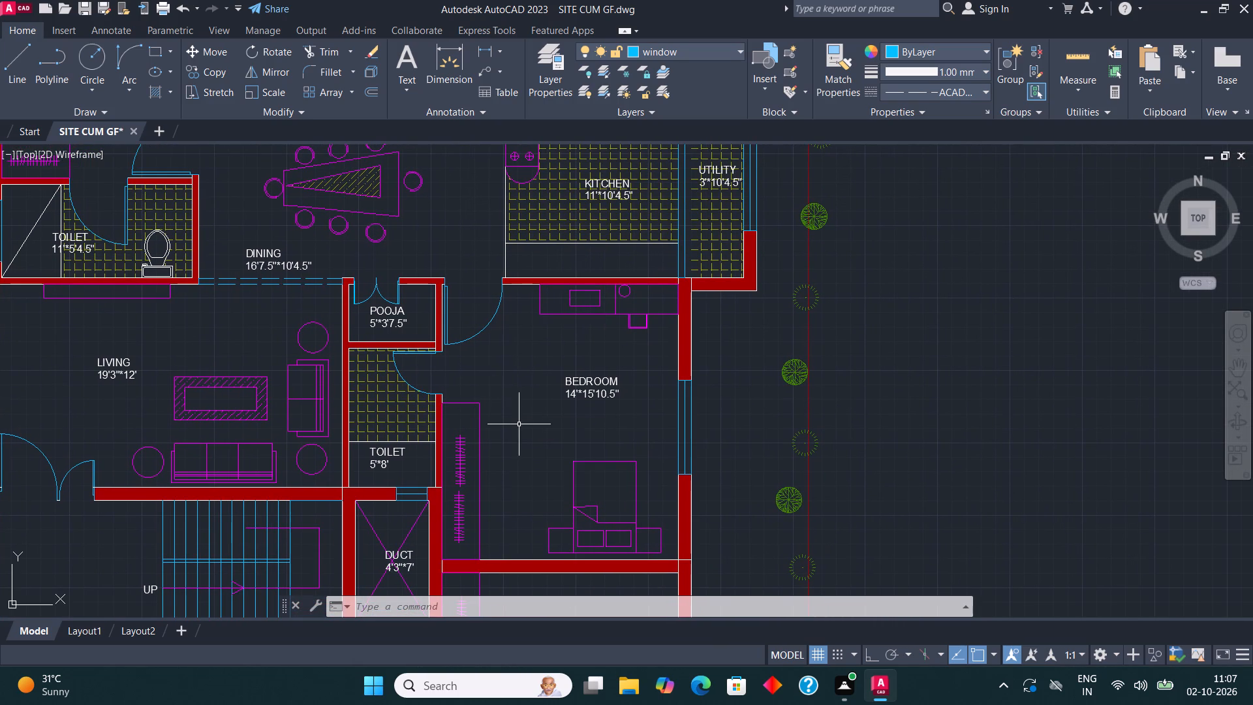
middle_click_drag(567, 465, 578, 448)
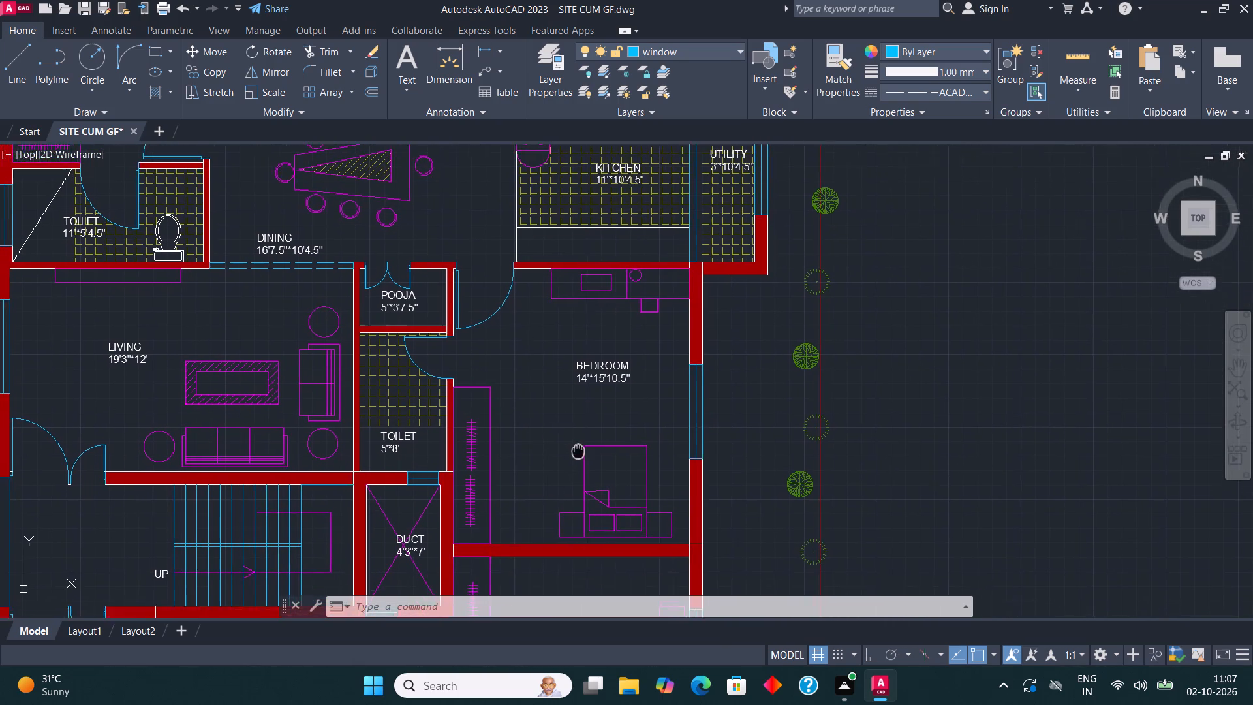
middle_click_drag(578, 448, 601, 377)
middle_click_drag(625, 521, 625, 482)
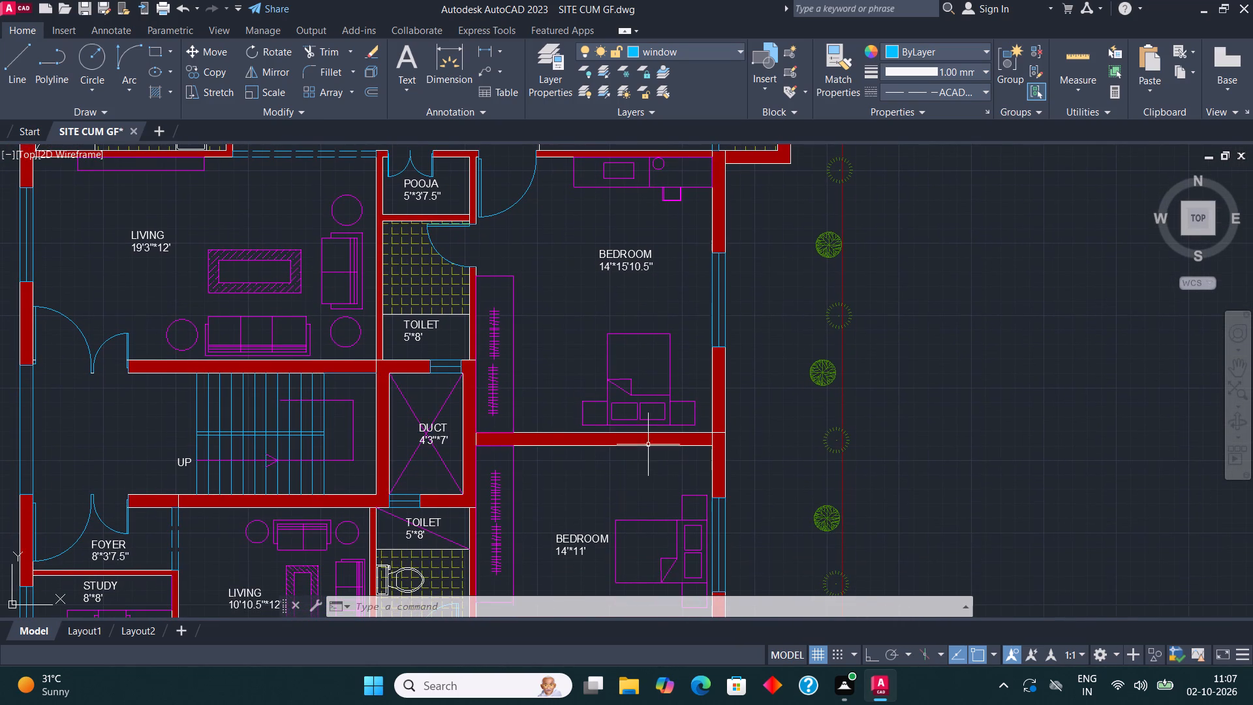
middle_click_drag(538, 458, 611, 428)
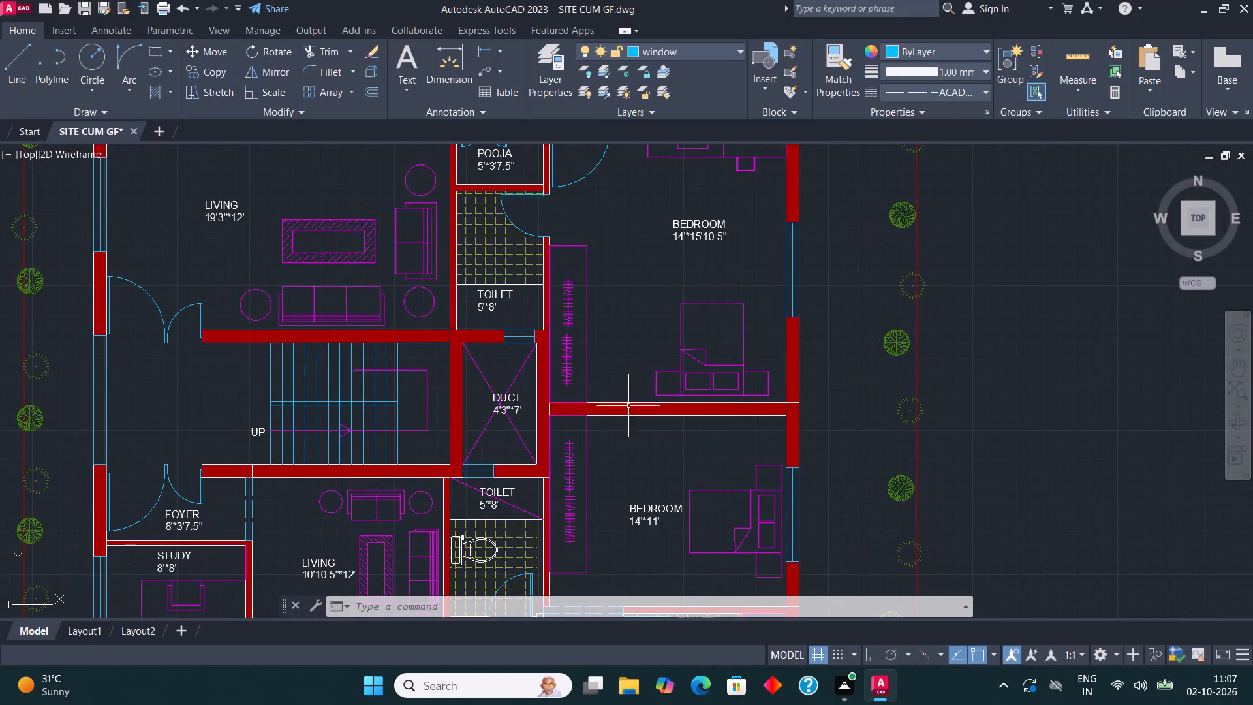
middle_click_drag(565, 510, 580, 493)
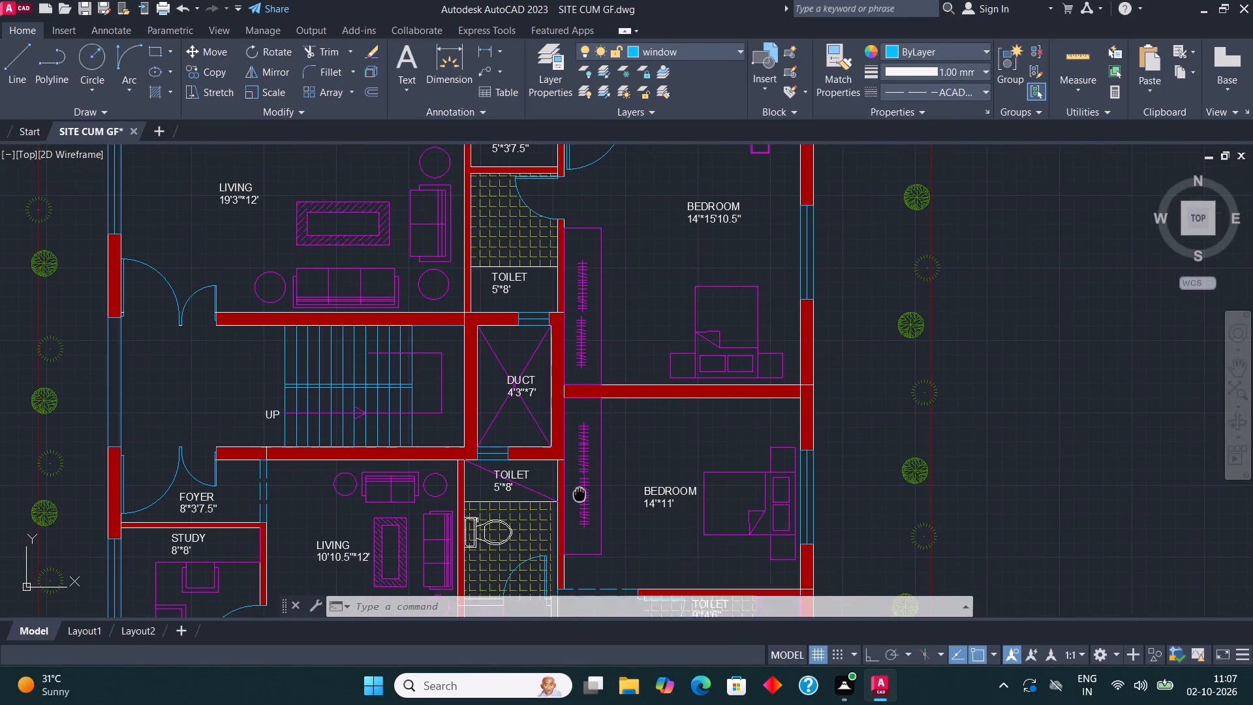
middle_click_drag(580, 493, 584, 458)
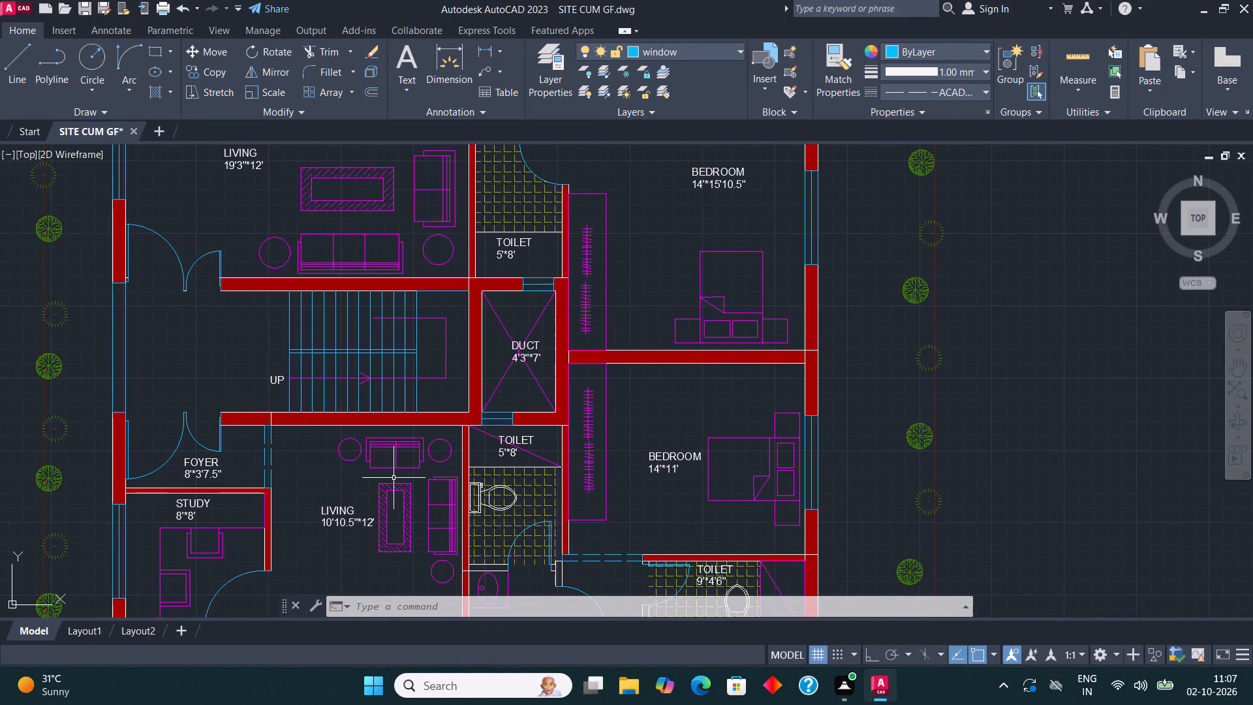
middle_click_drag(500, 531, 498, 428)
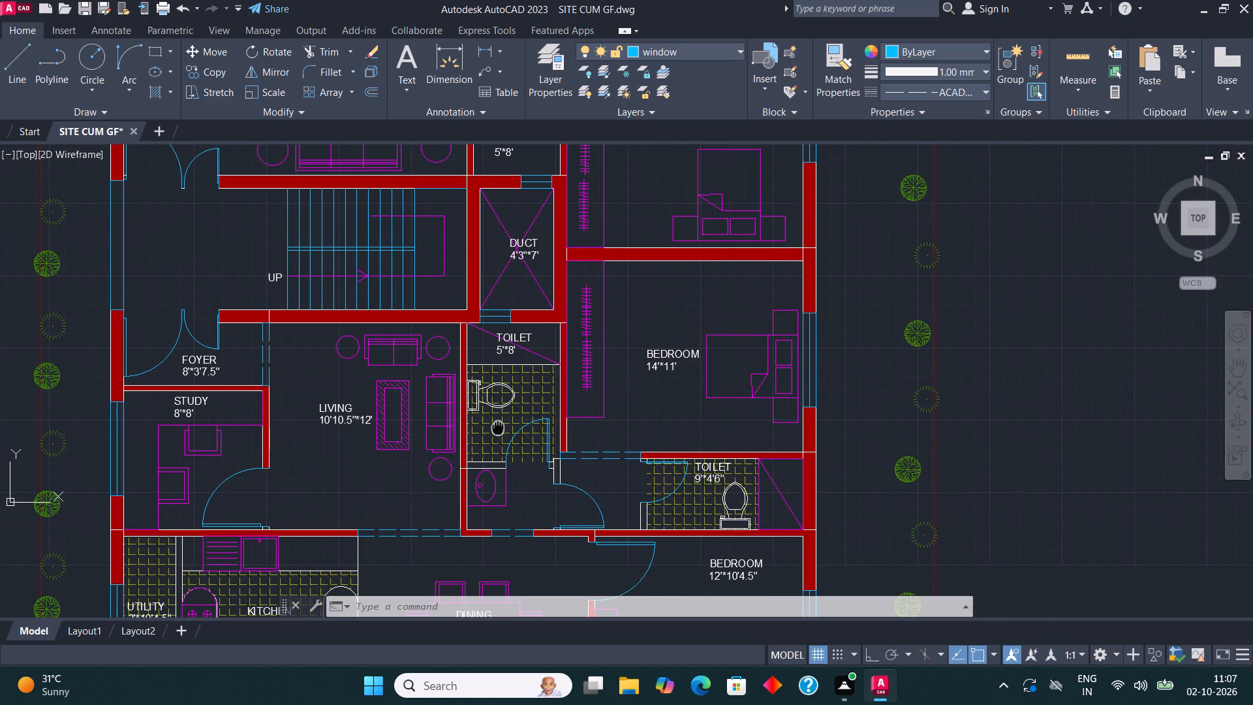
middle_click_drag(498, 428, 497, 428)
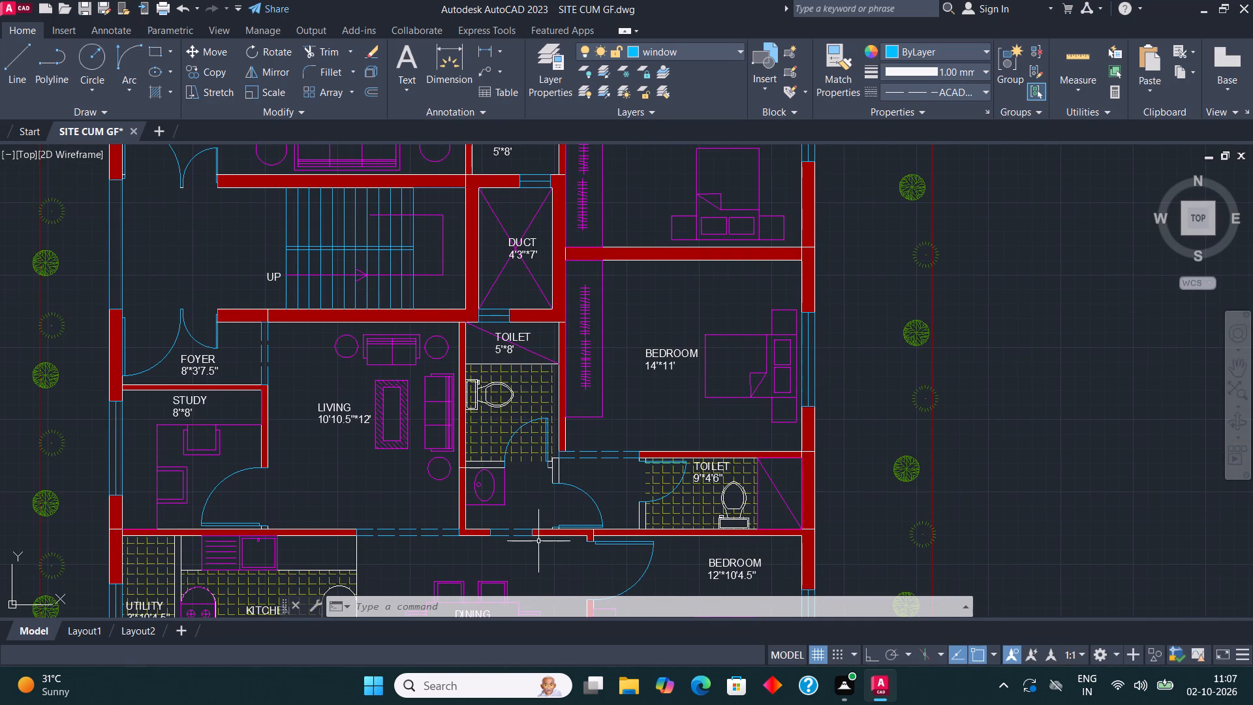
middle_click_drag(539, 541, 590, 322)
middle_click_drag(596, 430, 591, 211)
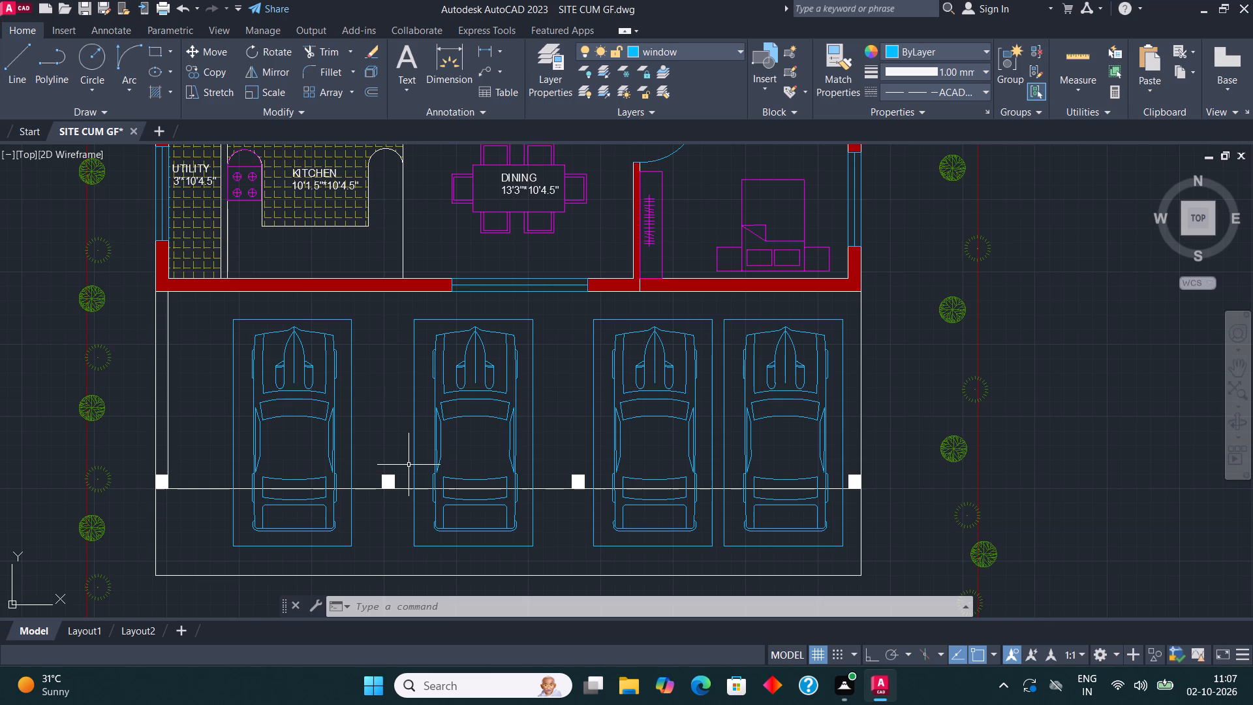
Trim the parking's outer west edge line above the corner column and the white column-row line through the two western car bays.
middle_click_drag(312, 426, 454, 459)
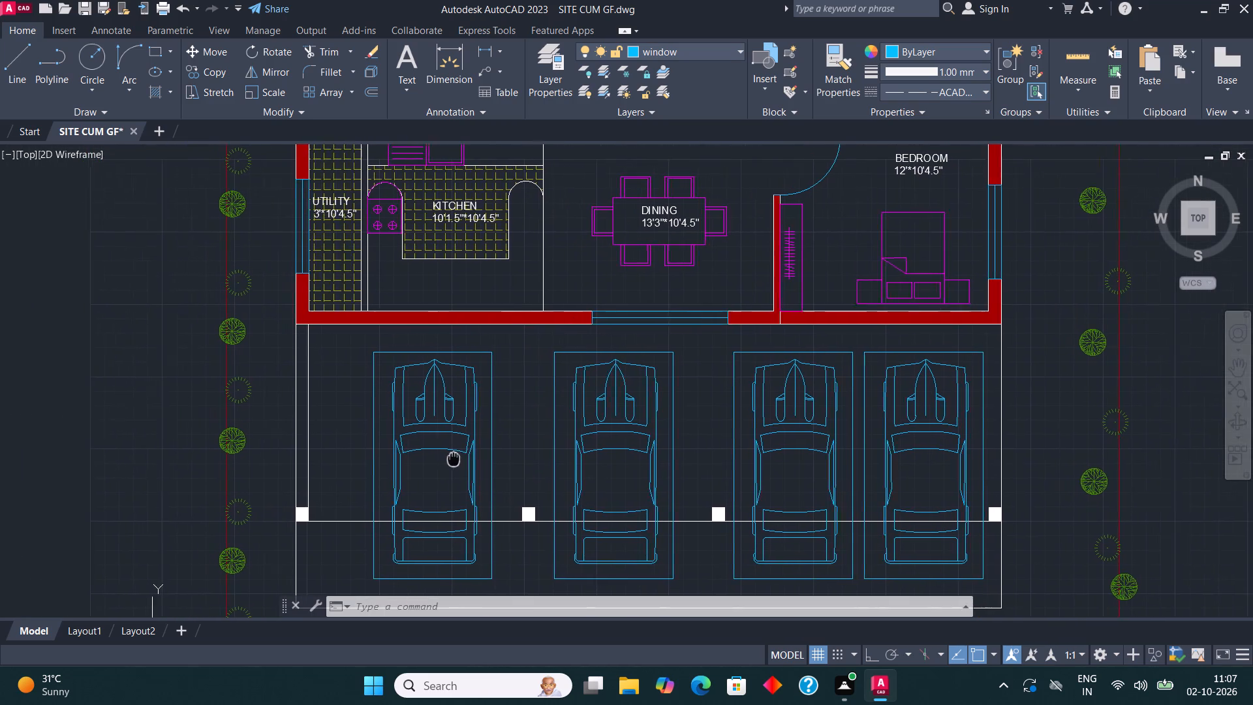
middle_click_drag(454, 459, 486, 463)
scroll(360, 514, "up", 1)
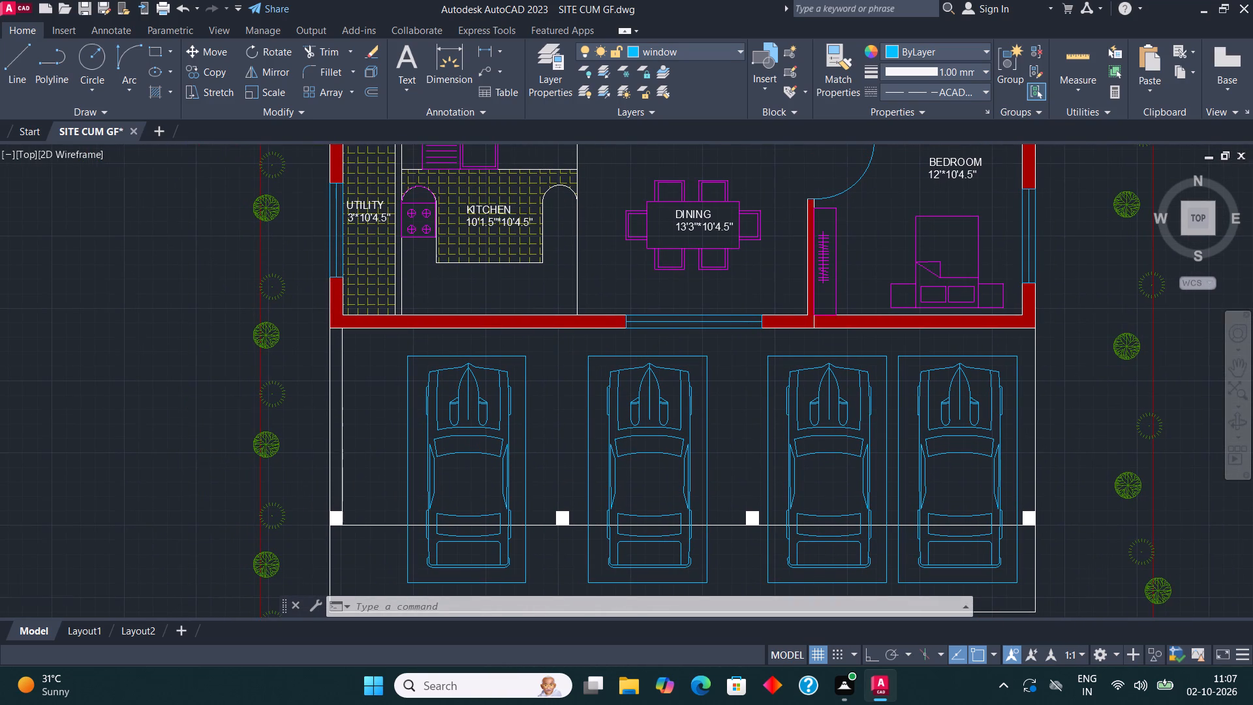
left_click(322, 46)
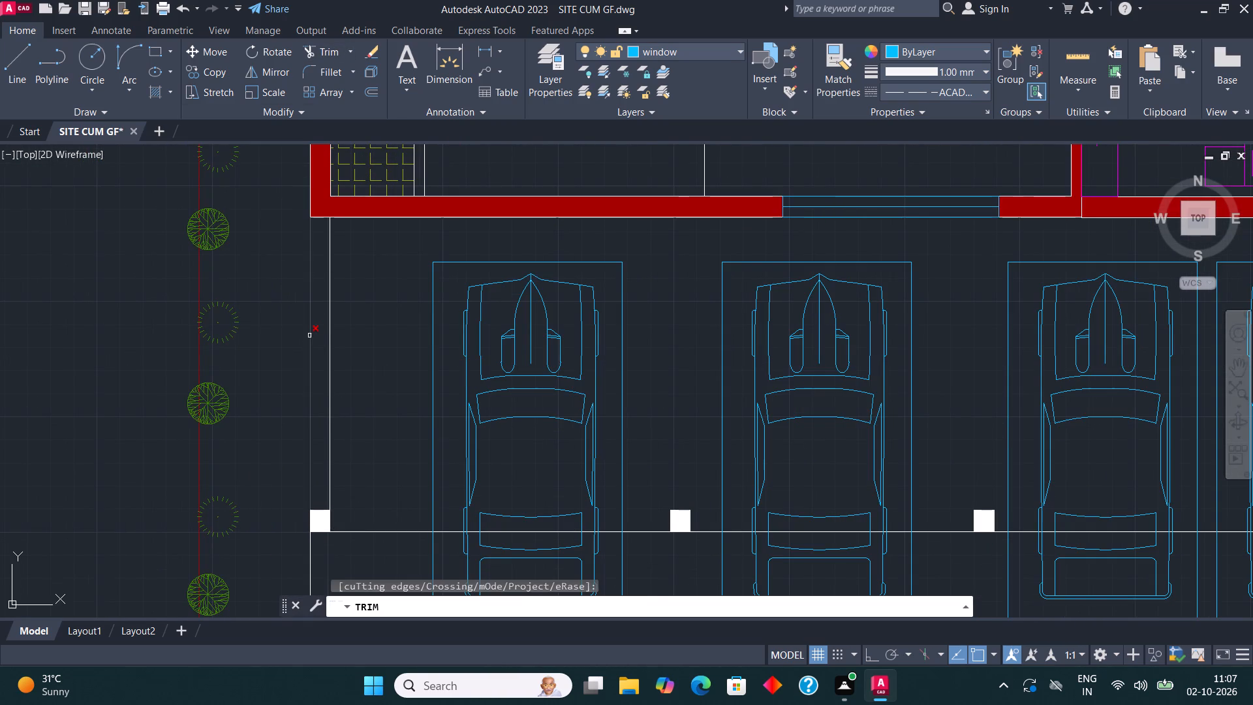
left_click(309, 336)
left_click(377, 533)
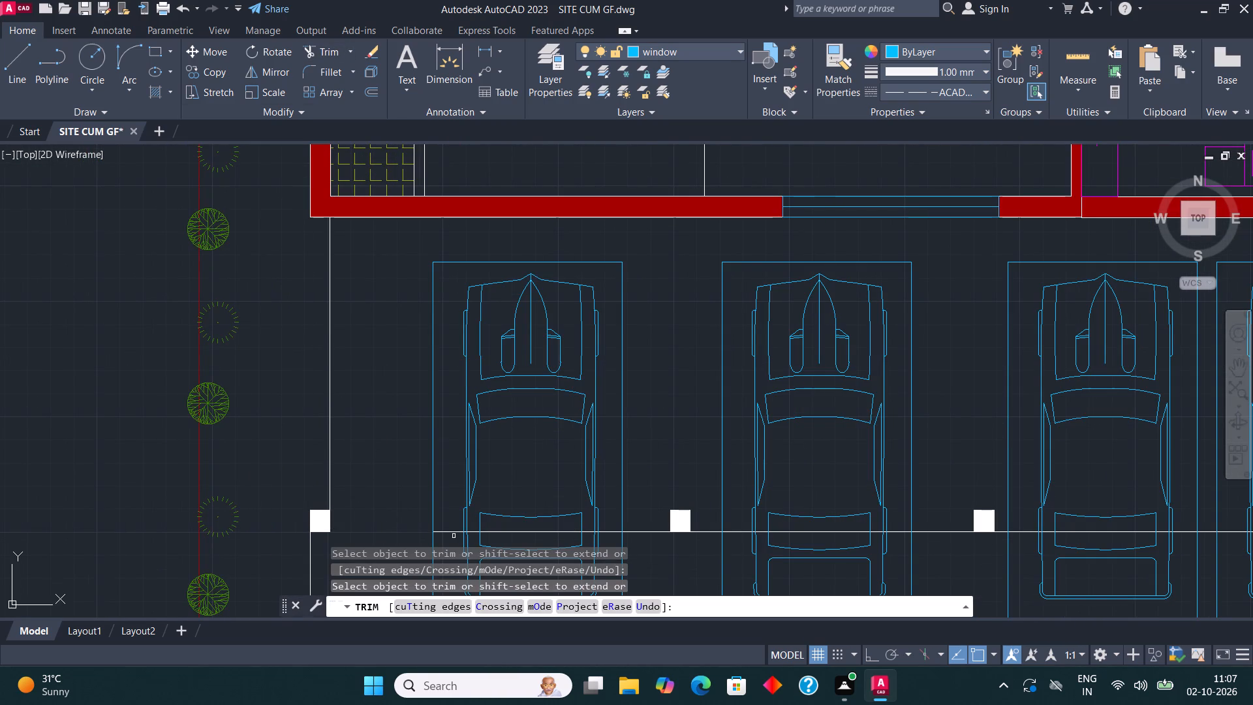
left_click(451, 531)
left_click(510, 531)
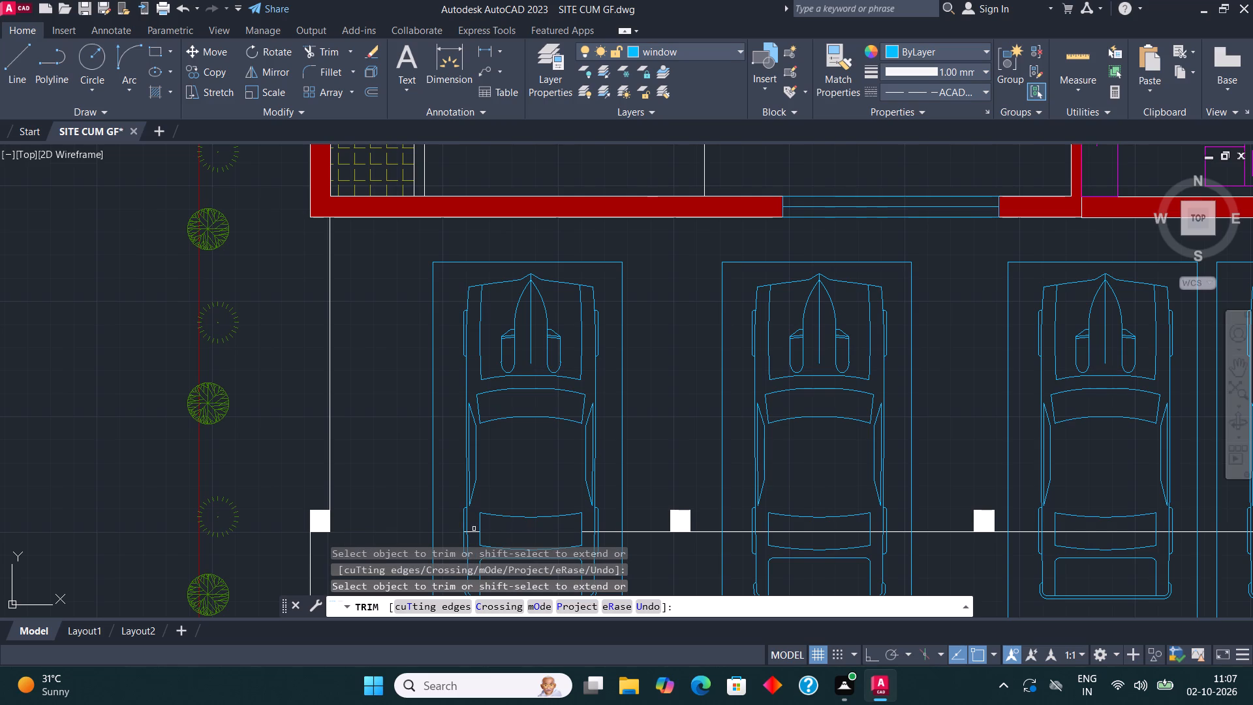
left_click(474, 529)
left_click(472, 539)
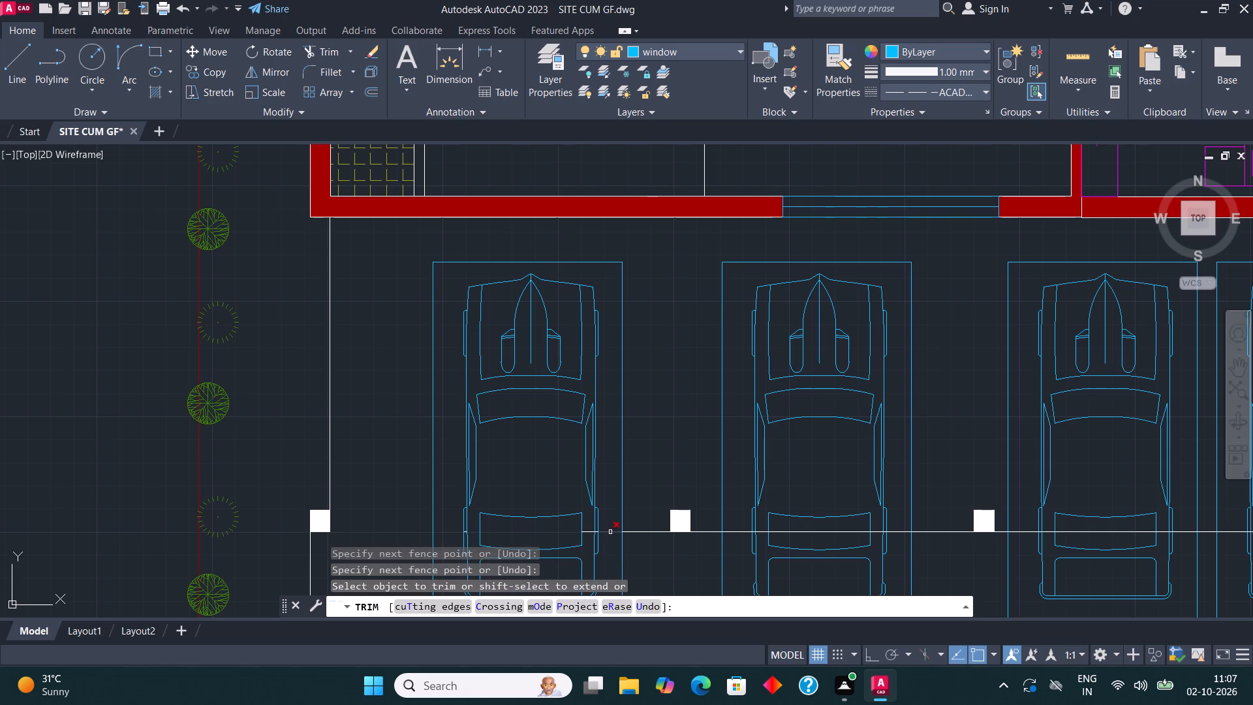
left_click(611, 532)
left_click(644, 531)
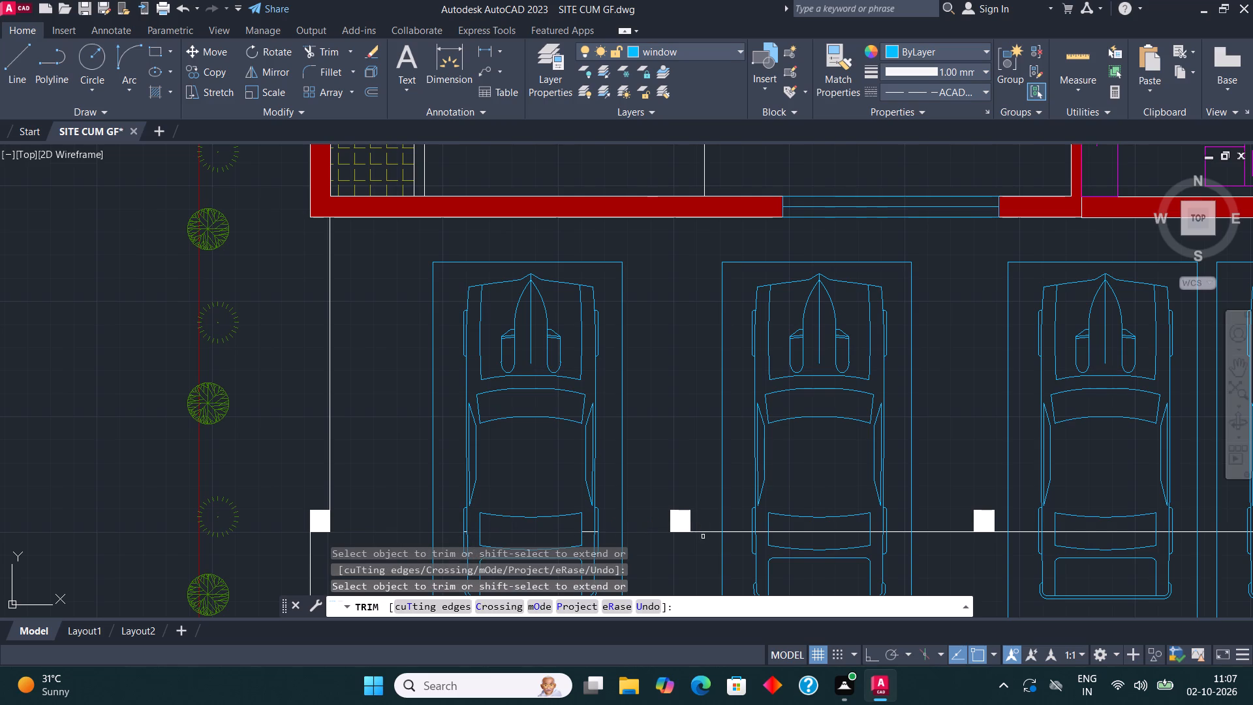
left_click(703, 532)
left_click(738, 532)
Trim the white column-row line between the remaining car bays and the parking's east edge line above the corner column.
scroll(281, 479, "down", 2)
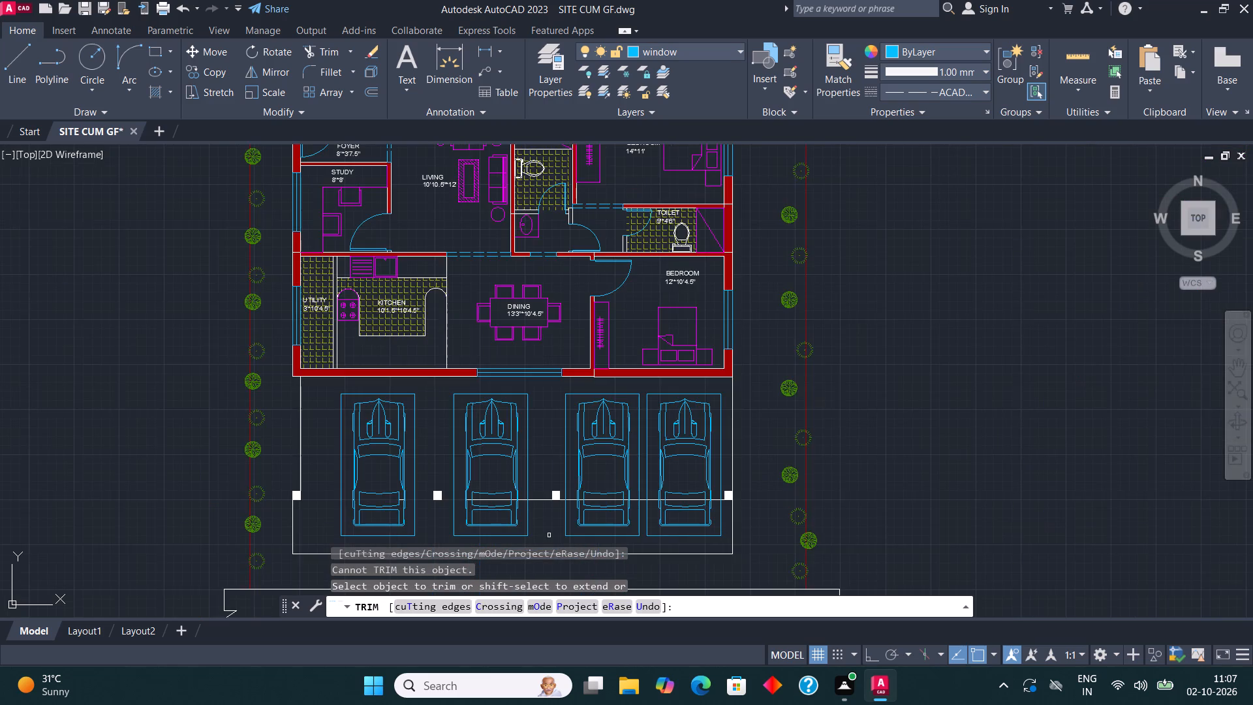
scroll(545, 524, "up", 1)
left_click(534, 488)
left_click(454, 486)
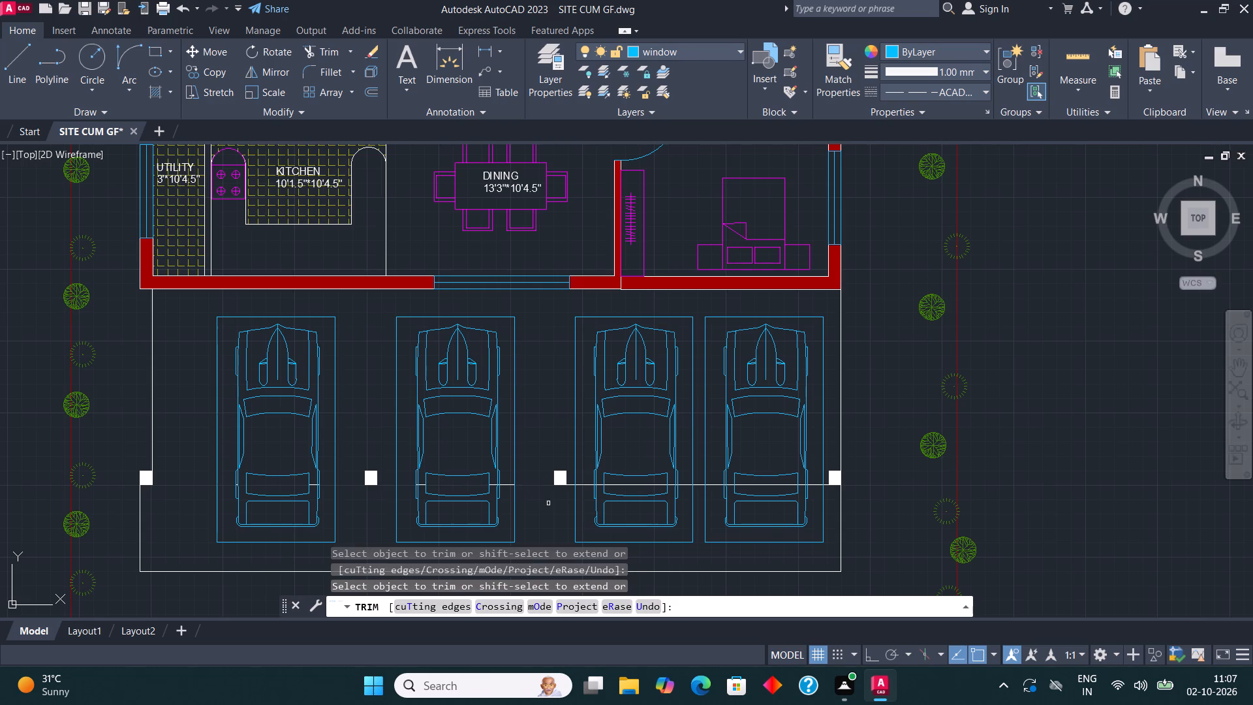
left_click(587, 486)
left_click(653, 484)
left_click(685, 486)
left_click(720, 486)
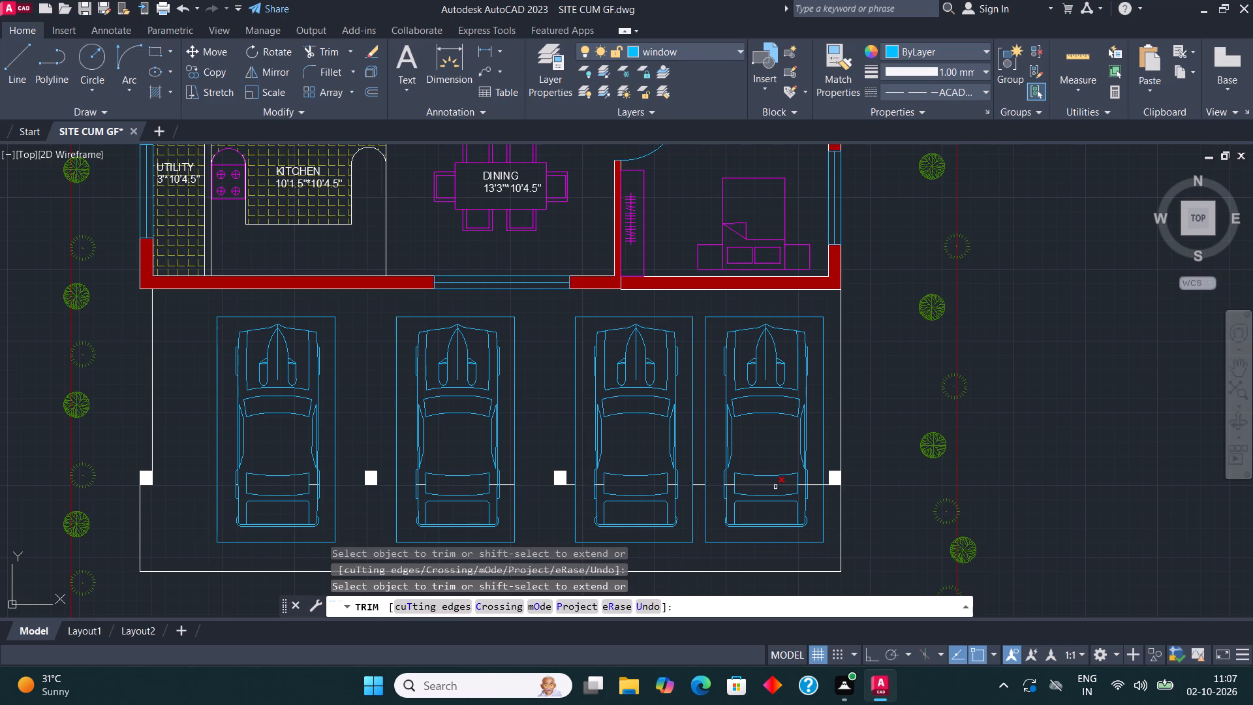
left_click(775, 487)
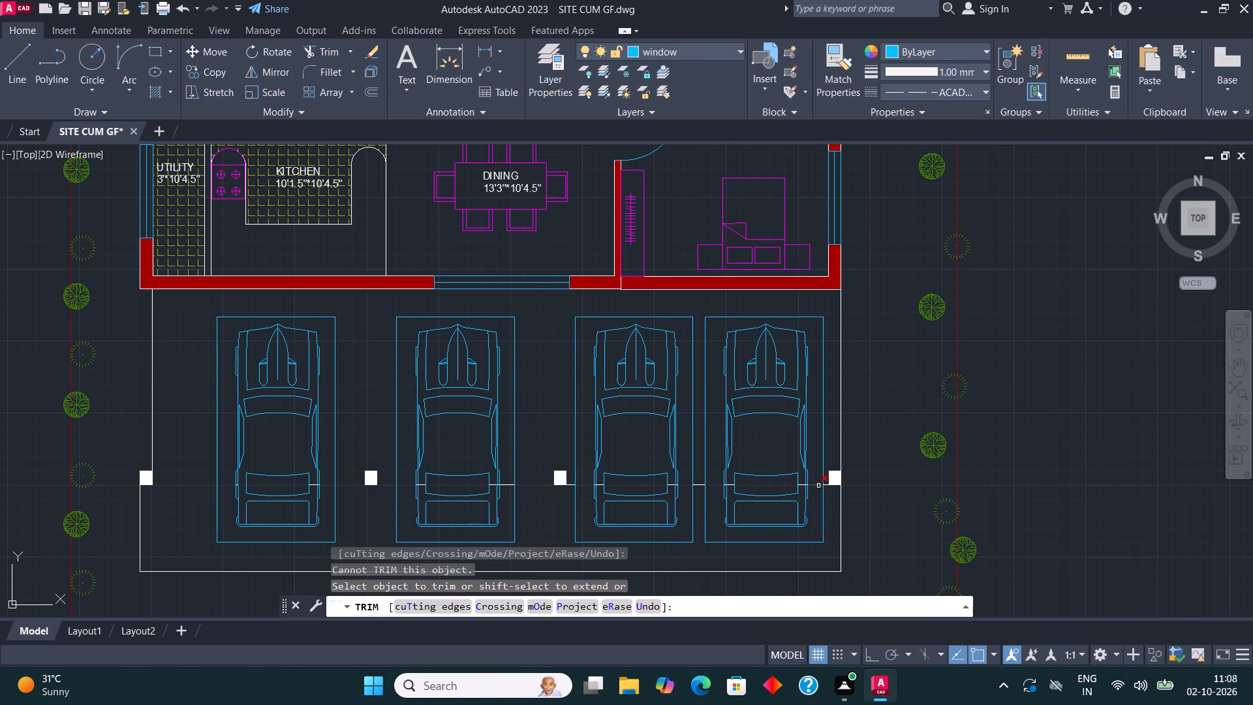
left_click(818, 486)
left_click(840, 413)
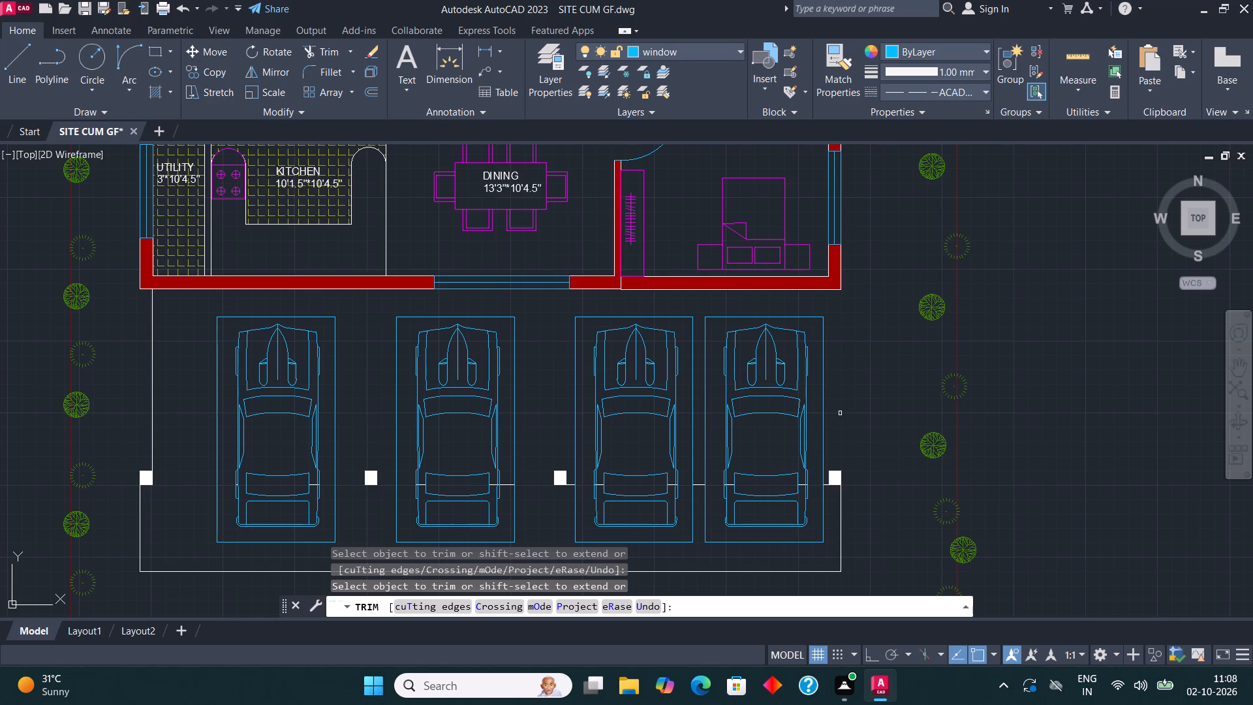
middle_click_drag(285, 465, 425, 554)
key("Escape")
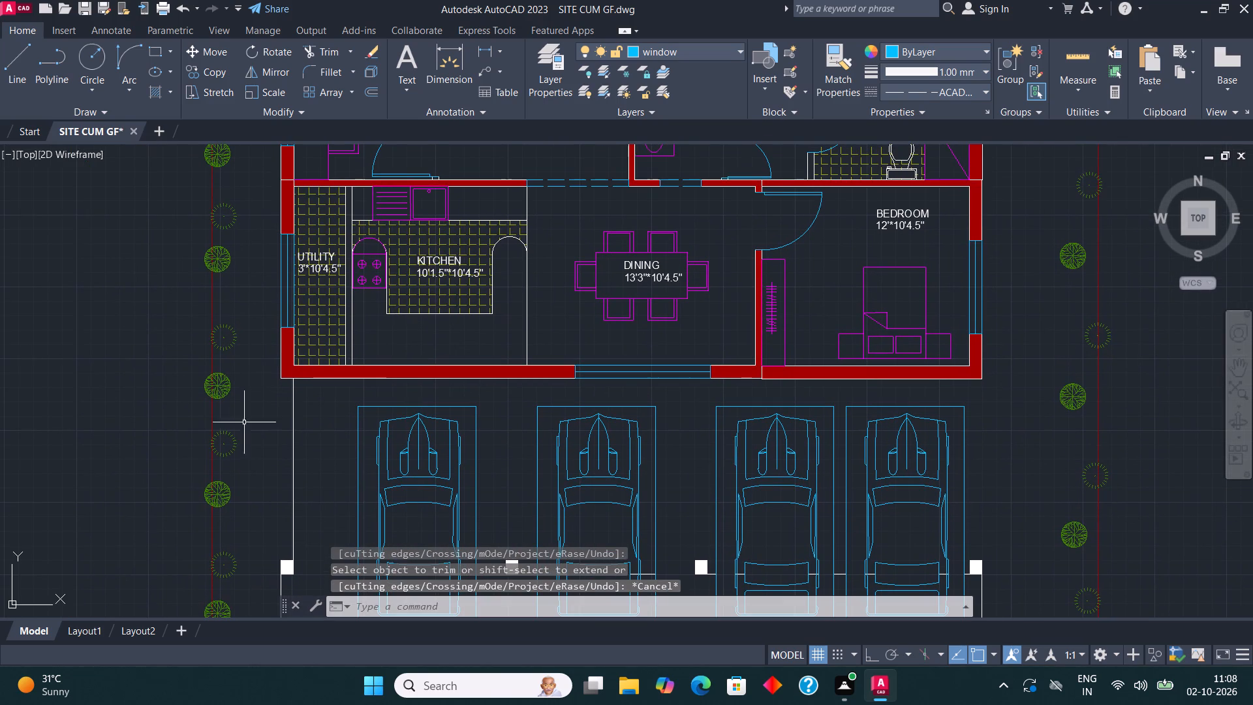
Make the ISO dash linetype ACAD_ISO02W100 the current linetype.
type("LIN")
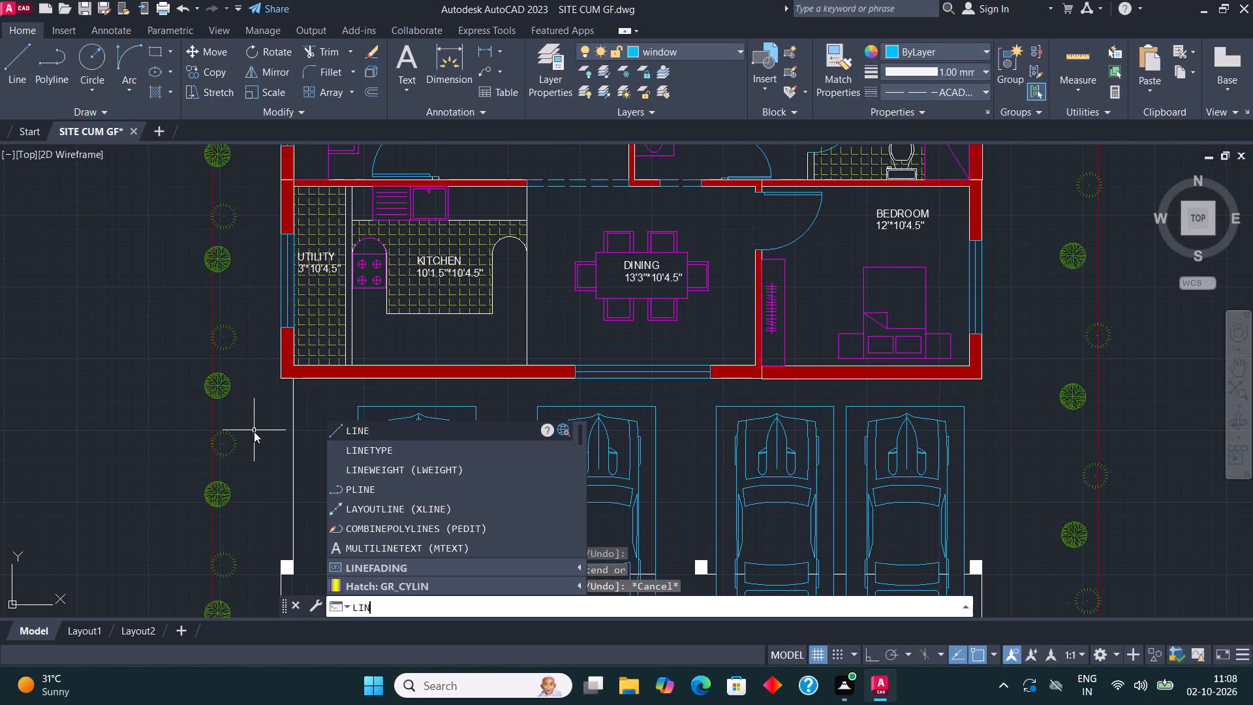
left_click(388, 449)
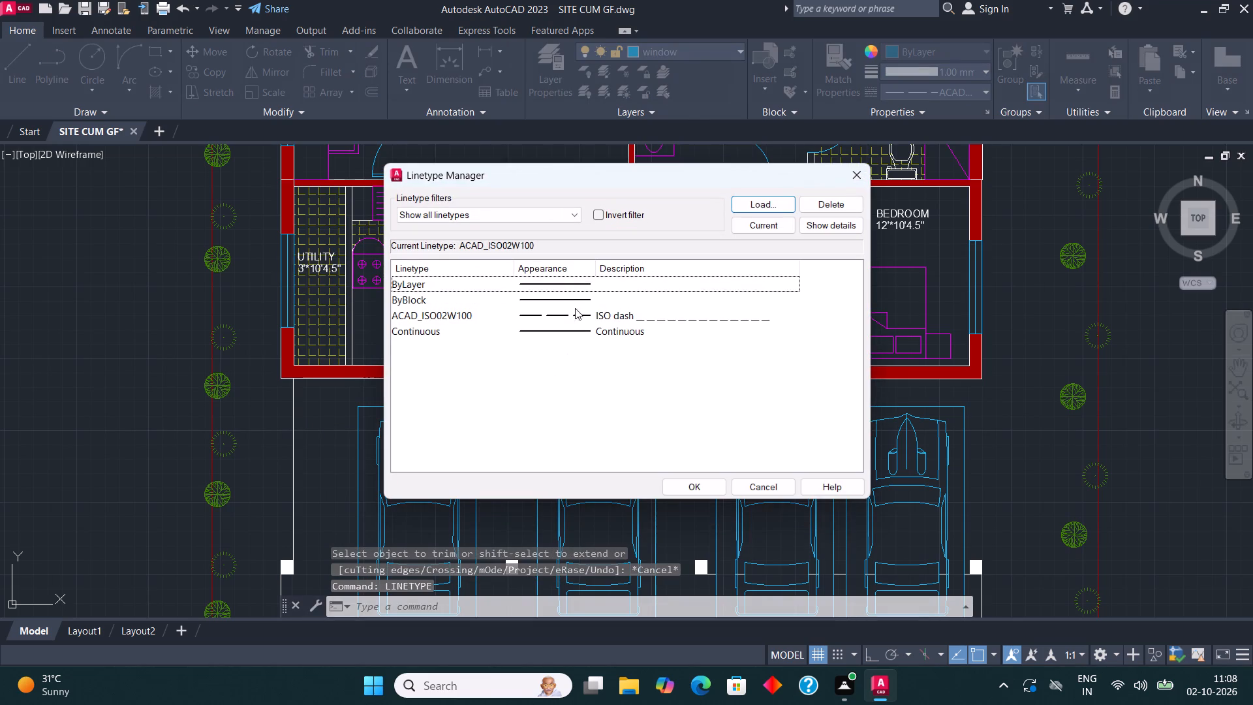
left_click(574, 320)
left_click(754, 221)
left_click(698, 489)
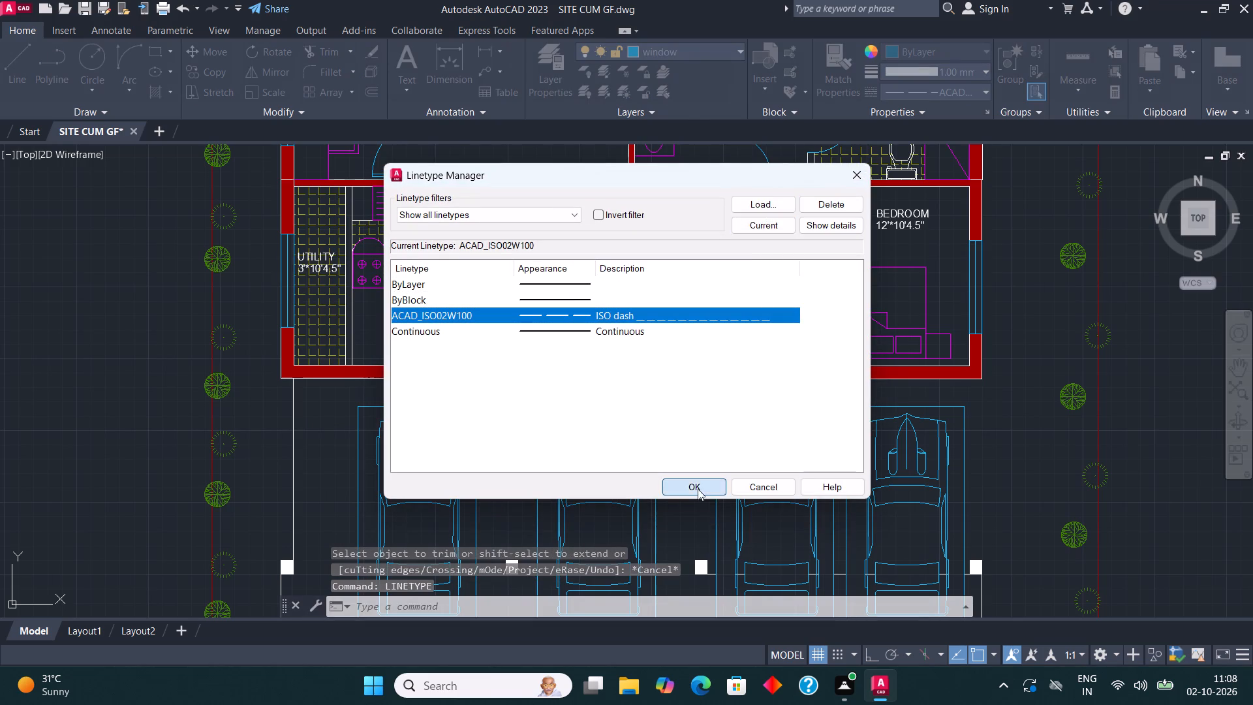
Draw dashed lines from the building's southwest corner south to the west column, and east along the column row to the east column.
left_click(16, 56)
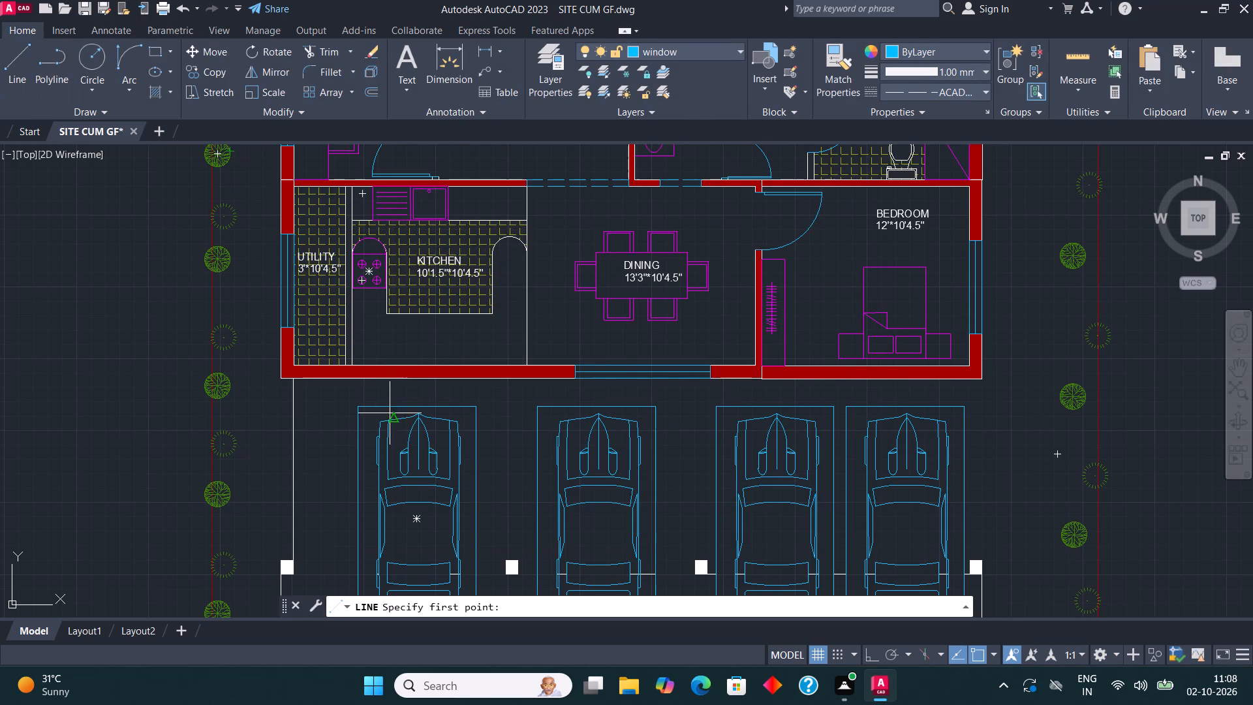
left_click(279, 379)
scroll(311, 326, "down", 1)
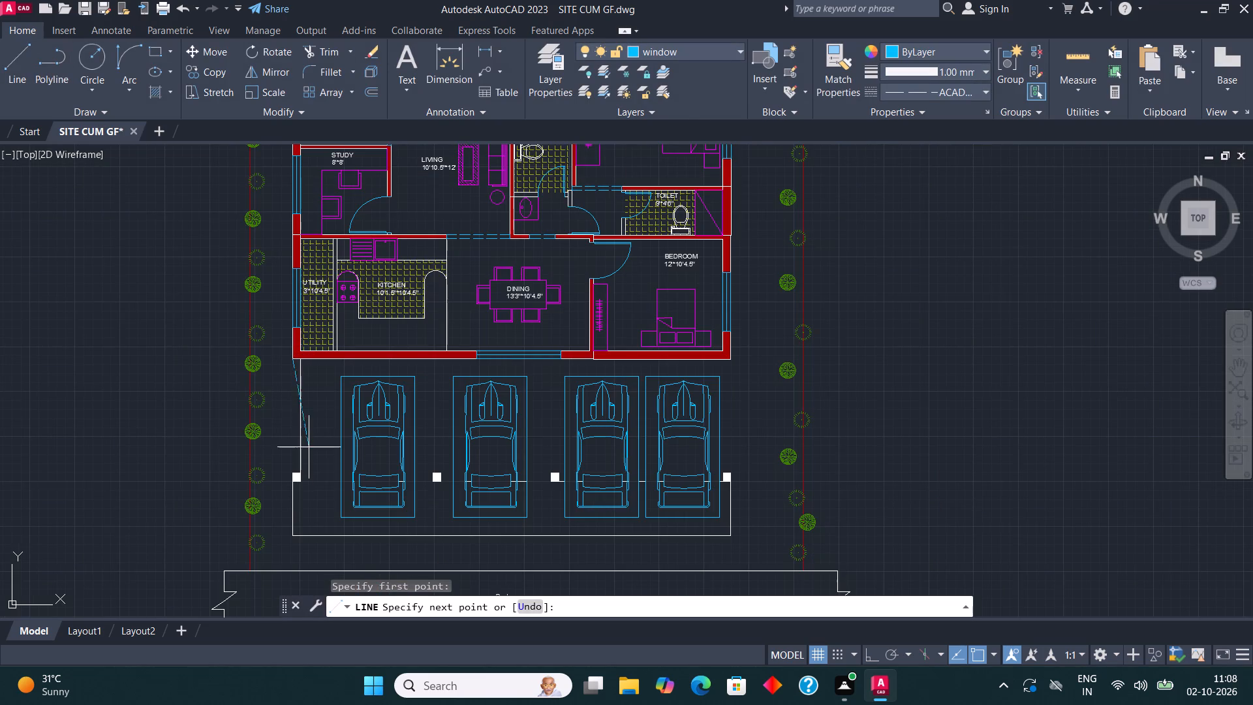
scroll(288, 493, "up", 3)
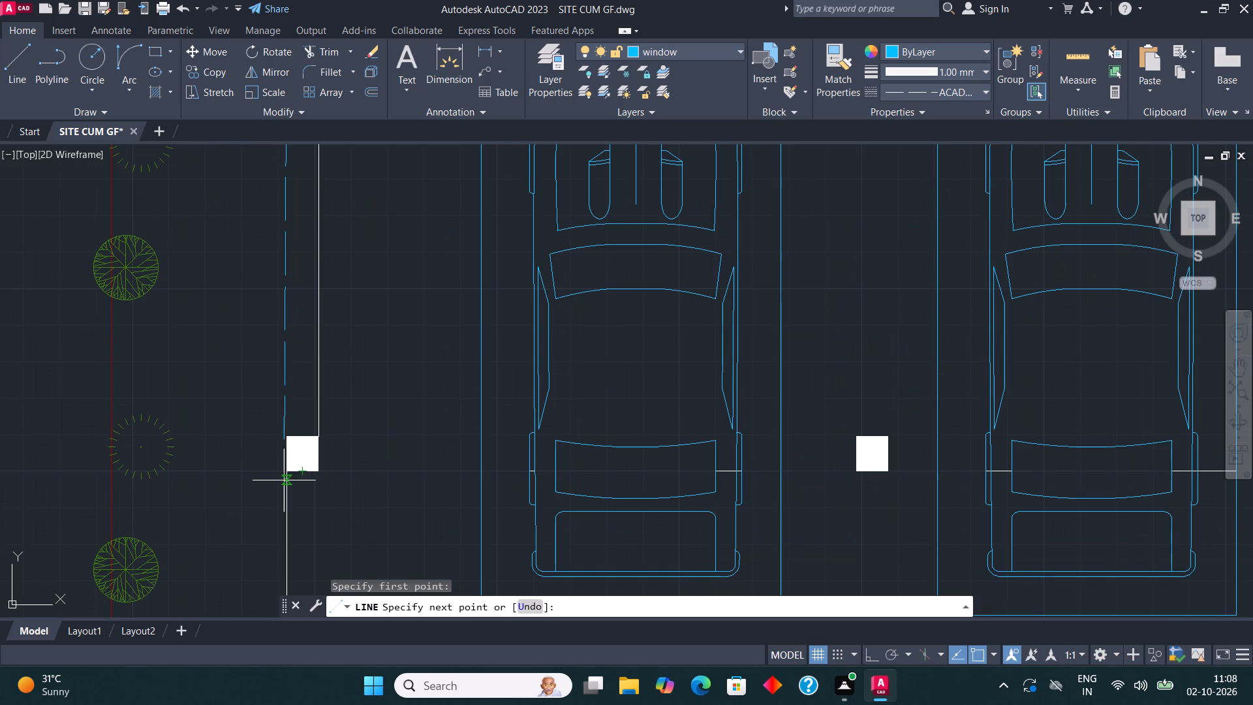
left_click(285, 476)
scroll(615, 474, "down", 3)
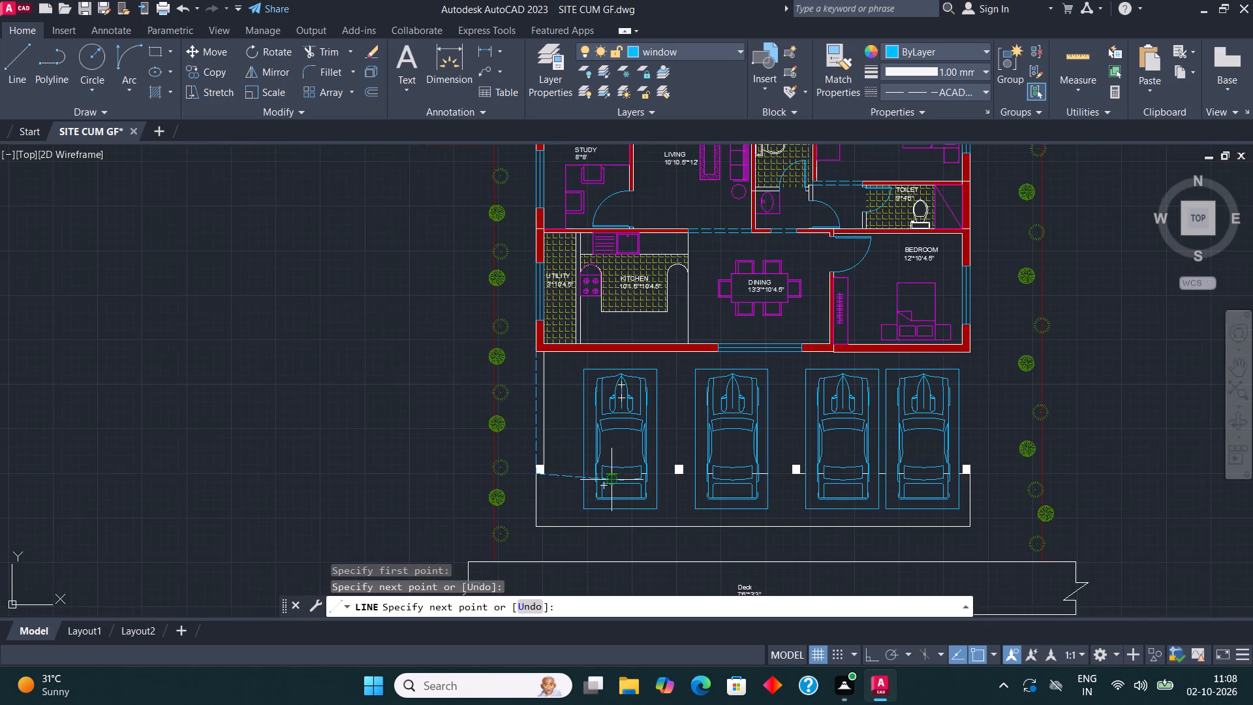
middle_click_drag(612, 475, 273, 420)
scroll(587, 419, "up", 1)
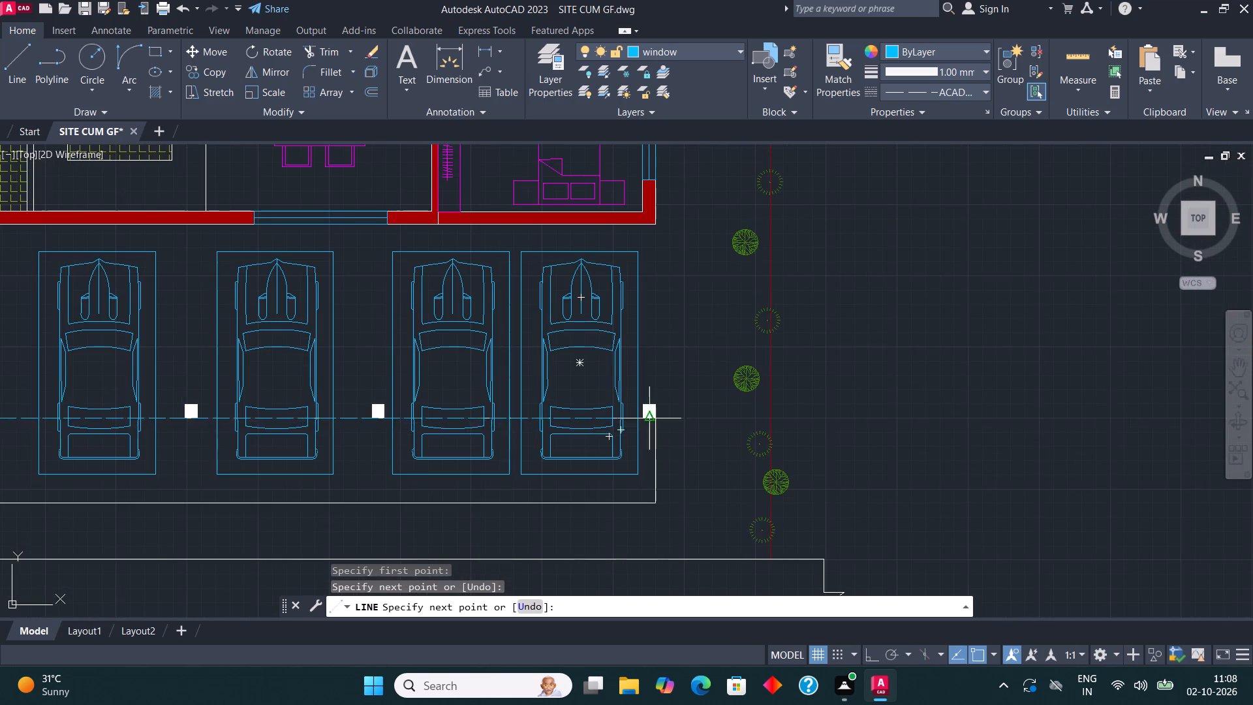
scroll(643, 422, "up", 4)
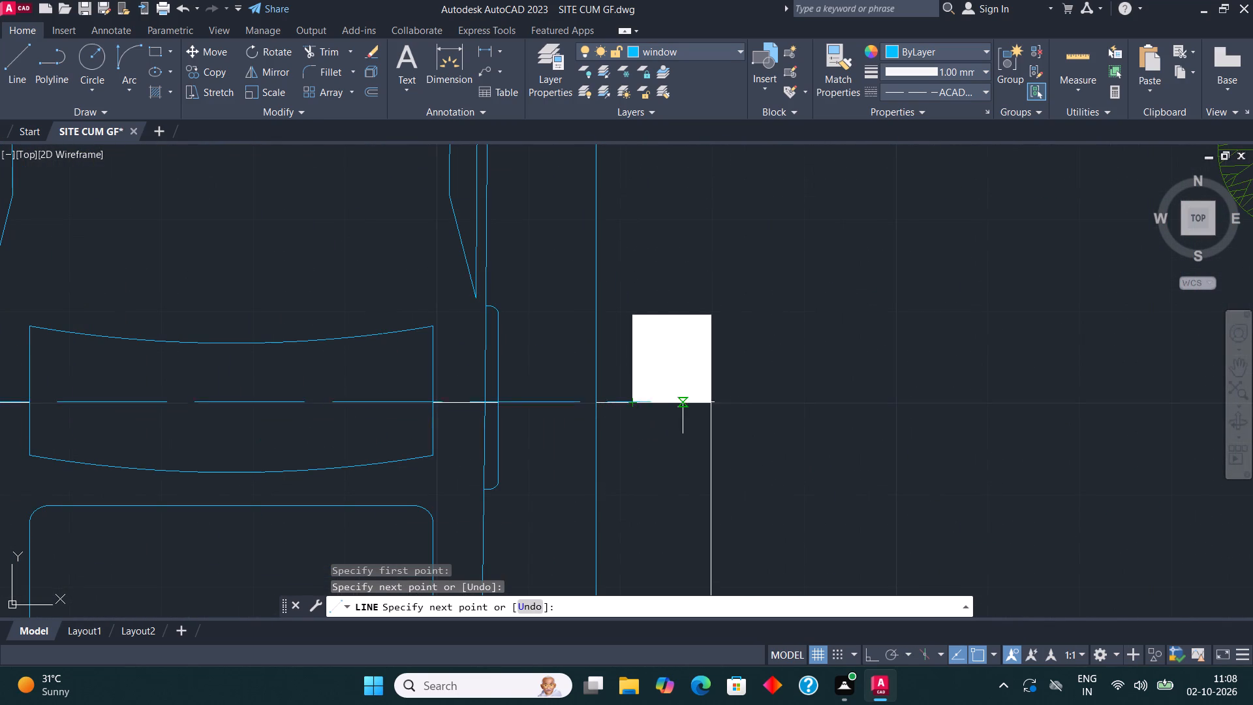
left_click(707, 399)
Continue the dashed line north from the east column to the building's southeast wall corner and finish the line.
scroll(692, 312, "down", 1)
middle_click_drag(692, 351, 648, 624)
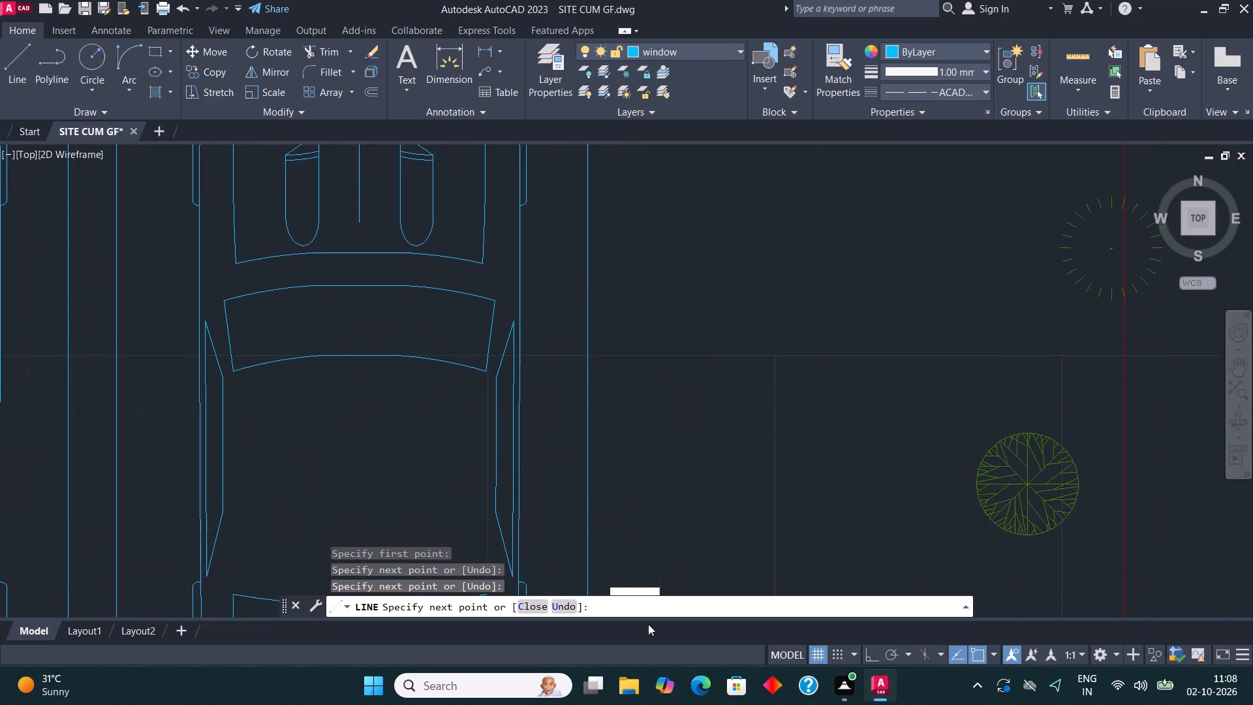
scroll(647, 621, "up", 1)
scroll(663, 399, "down", 3)
scroll(666, 247, "up", 3)
left_click(645, 325)
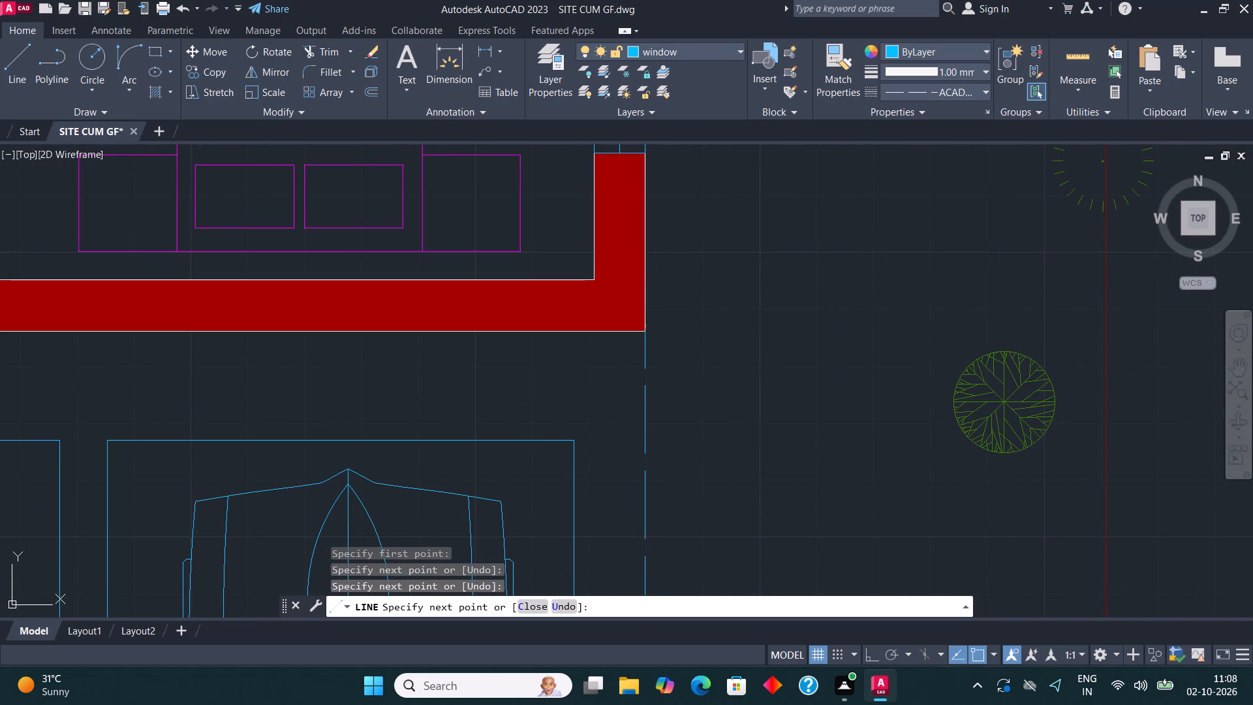
key("Escape")
scroll(625, 313, "down", 2)
scroll(485, 354, "down", 2)
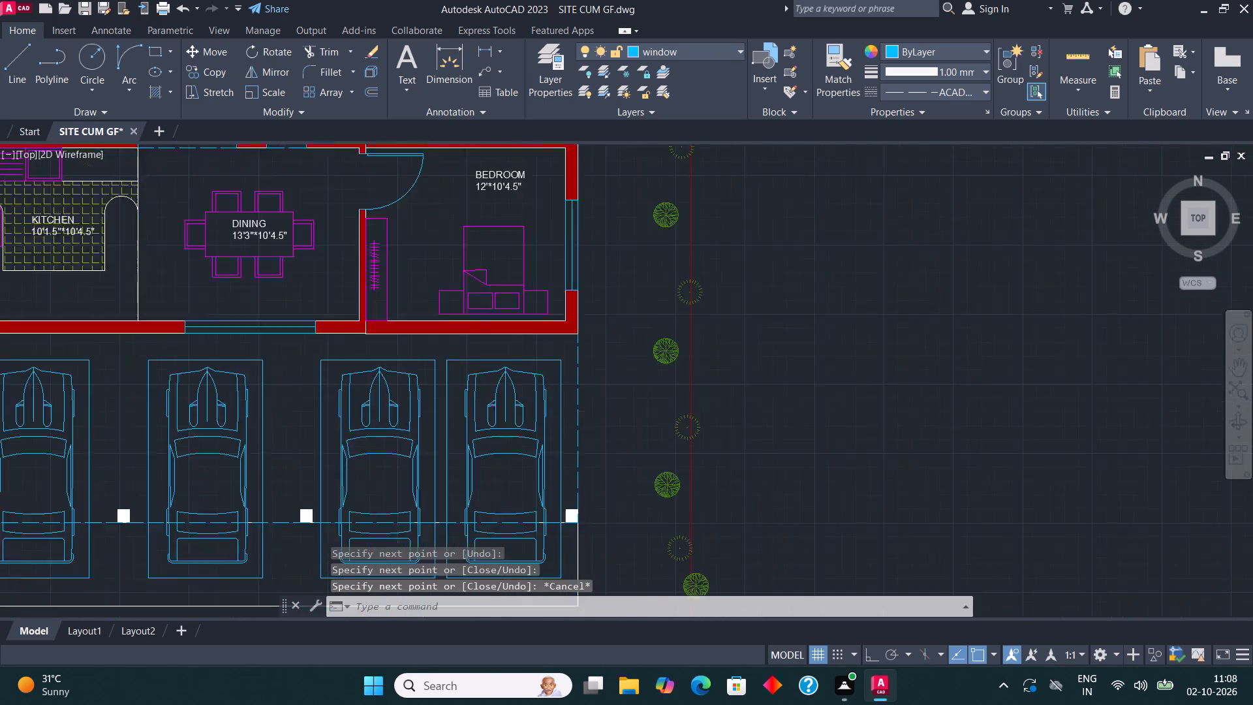
Replace the text of the copied Deck label inside the road strip south of the parking with ROAD.
middle_click_drag(574, 379, 649, 373)
scroll(649, 373, "down", 1)
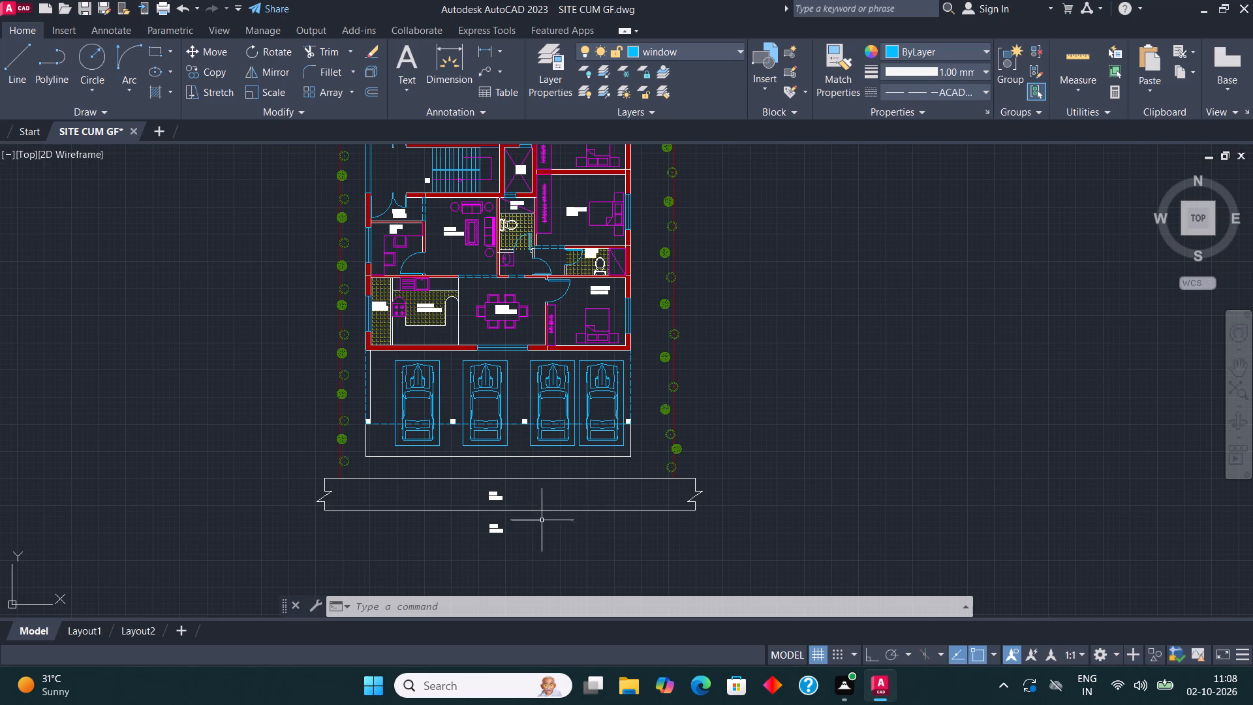
scroll(469, 516, "up", 4)
middle_click_drag(647, 454, 468, 476)
left_click(456, 408)
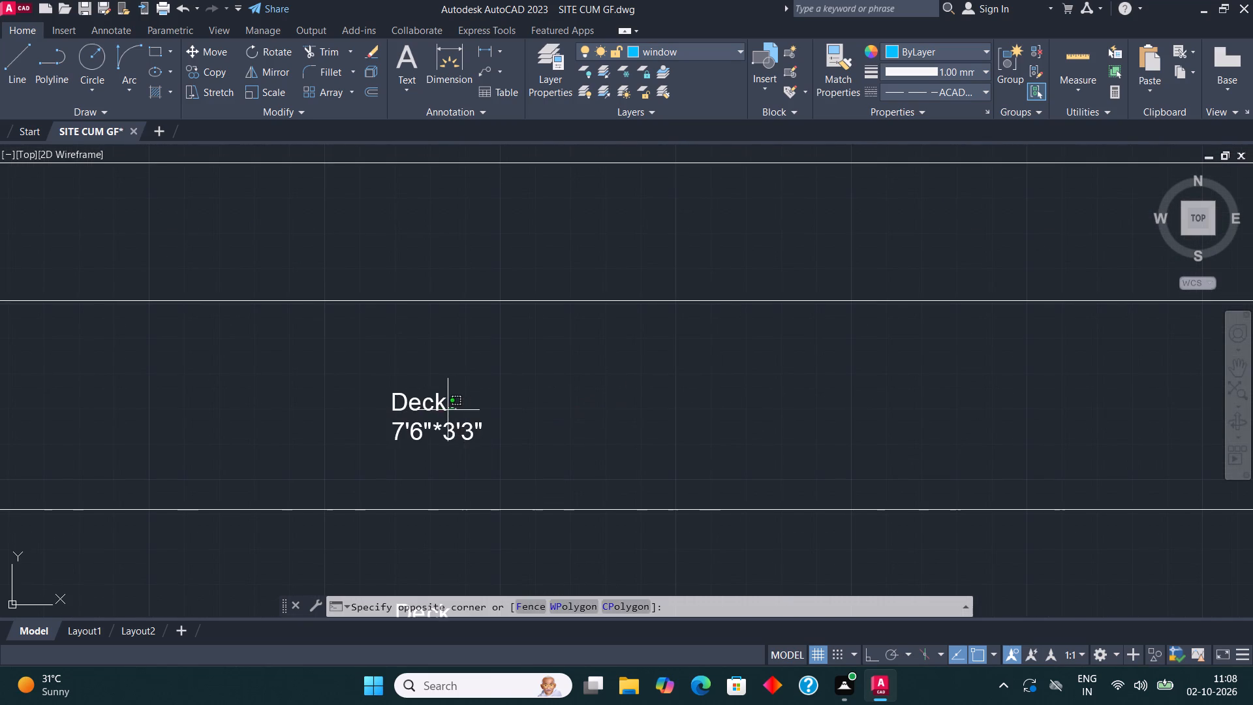
left_click(410, 407)
right_click(409, 405)
left_click(519, 250)
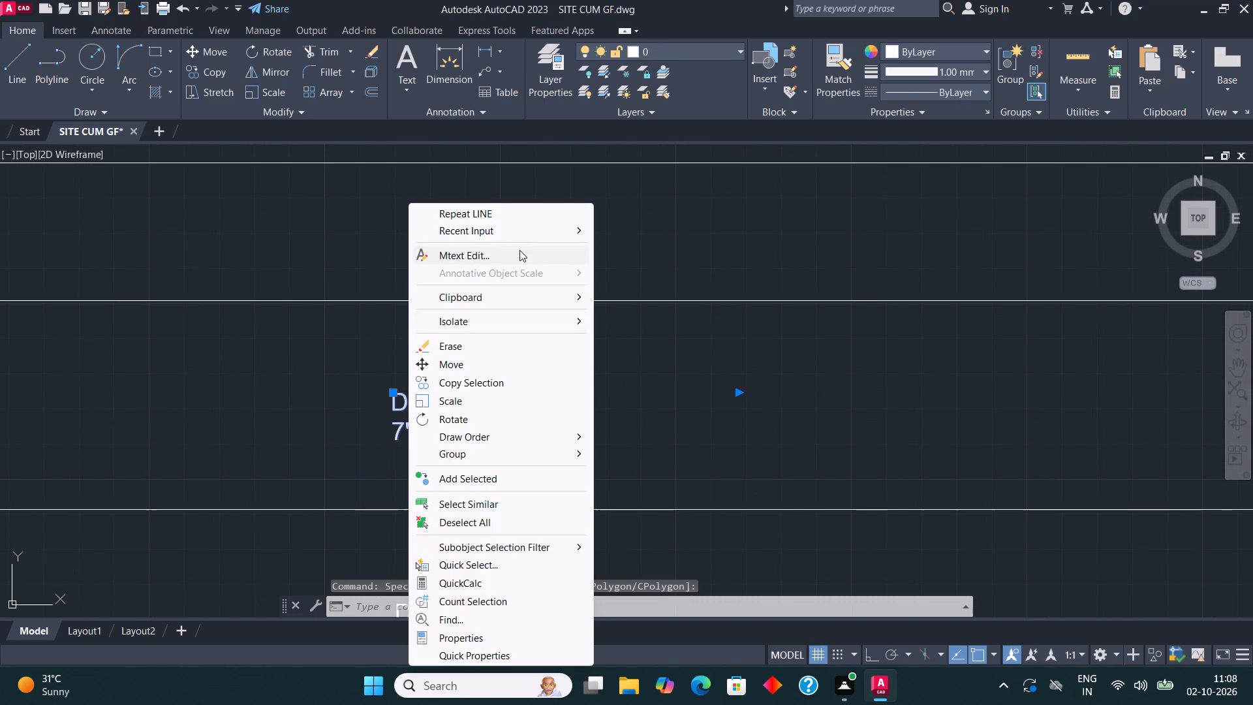
left_click(516, 429)
key("BackSpace")
key("BackSpace")
key("BackSpace")
key("BackSpace")
key("BackSpace")
key("BackSpace")
key("BackSpace")
key("BackSpace")
key("BackSpace")
key("BackSpace")
key("BackSpace")
key("BackSpace")
key("BackSpace")
key("BackSpace")
key("BackSpace")
key("BackSpace")
key("BackSpace")
key("BackSpace")
key("BackSpace")
key("BackSpace")
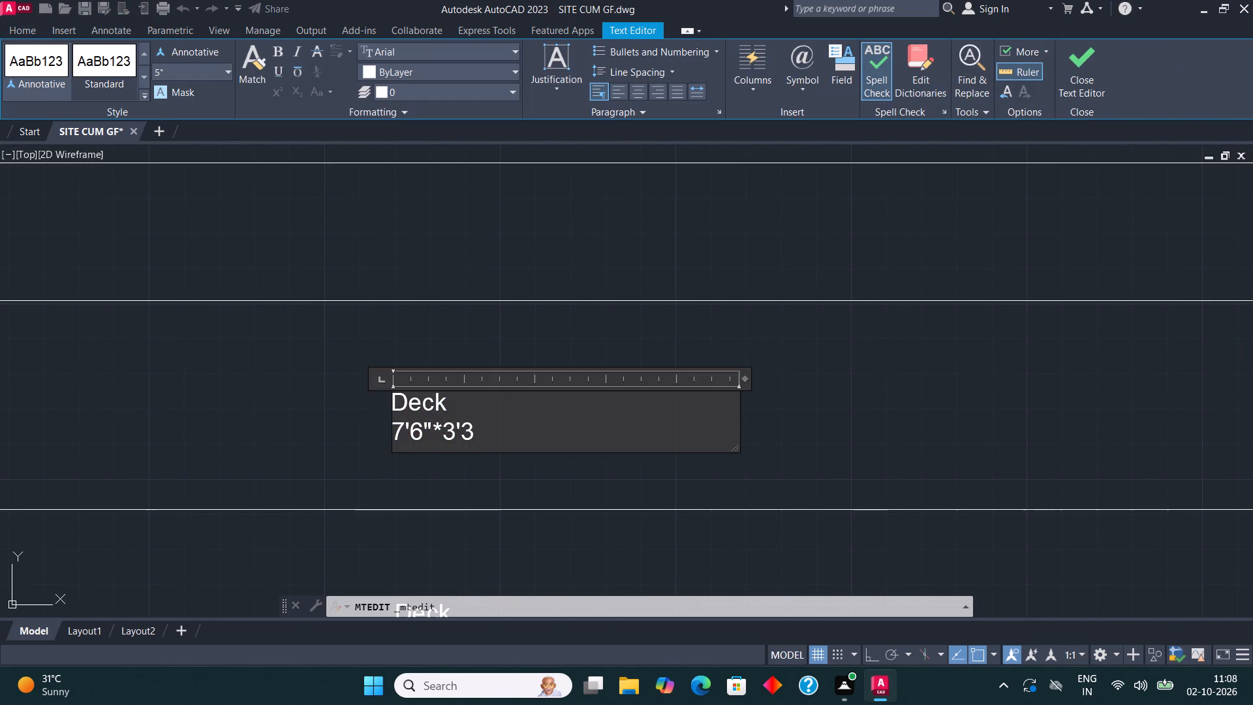
type("RO")
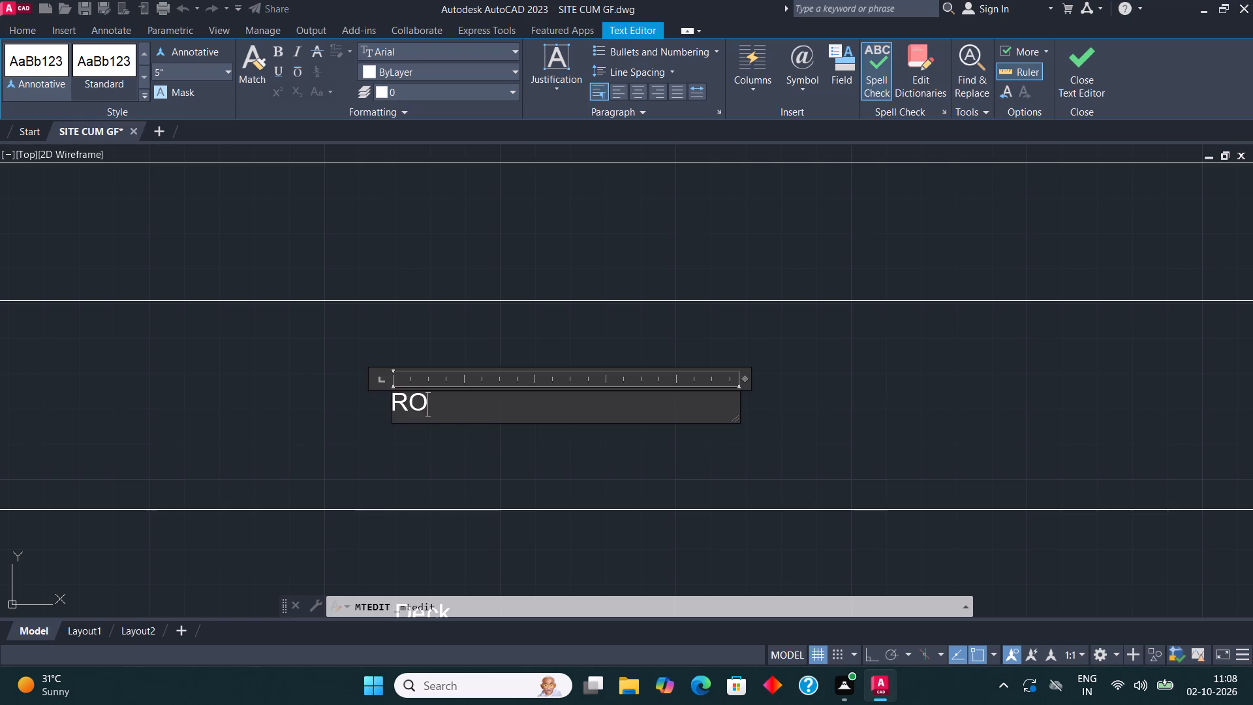
key("a")
key("d")
left_click(1069, 69)
scroll(472, 409, "down", 2)
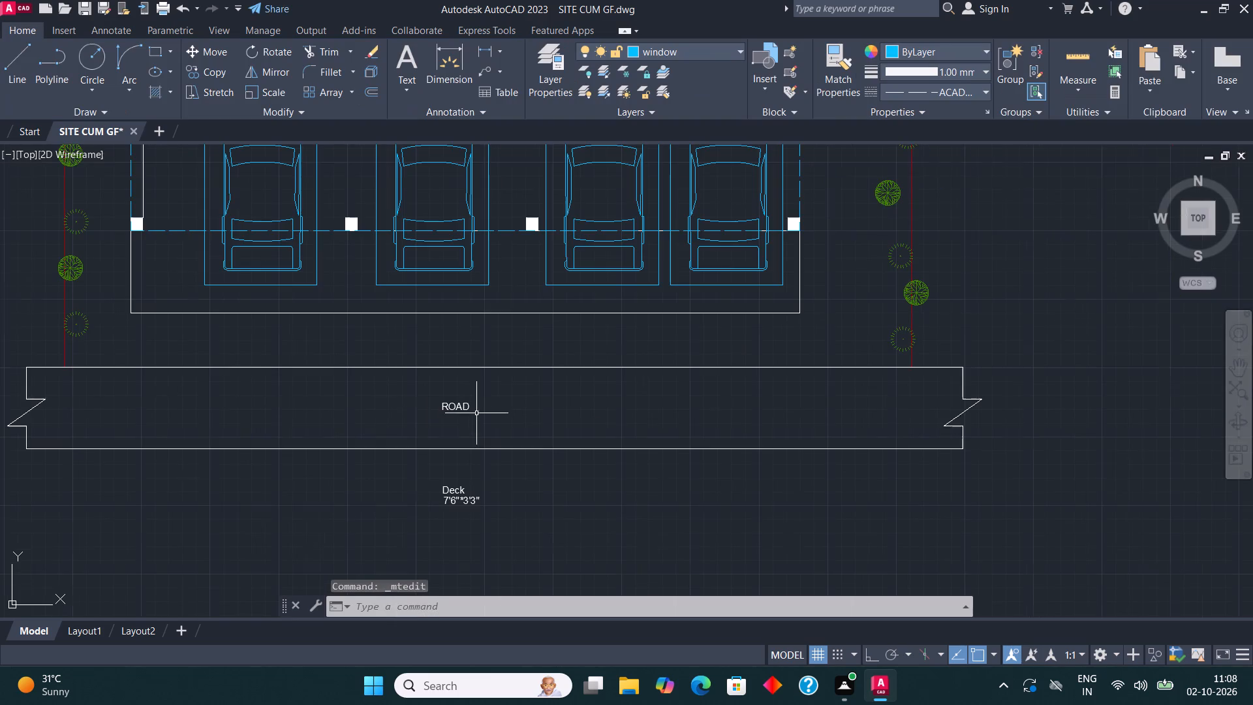
middle_click_drag(499, 401, 523, 394)
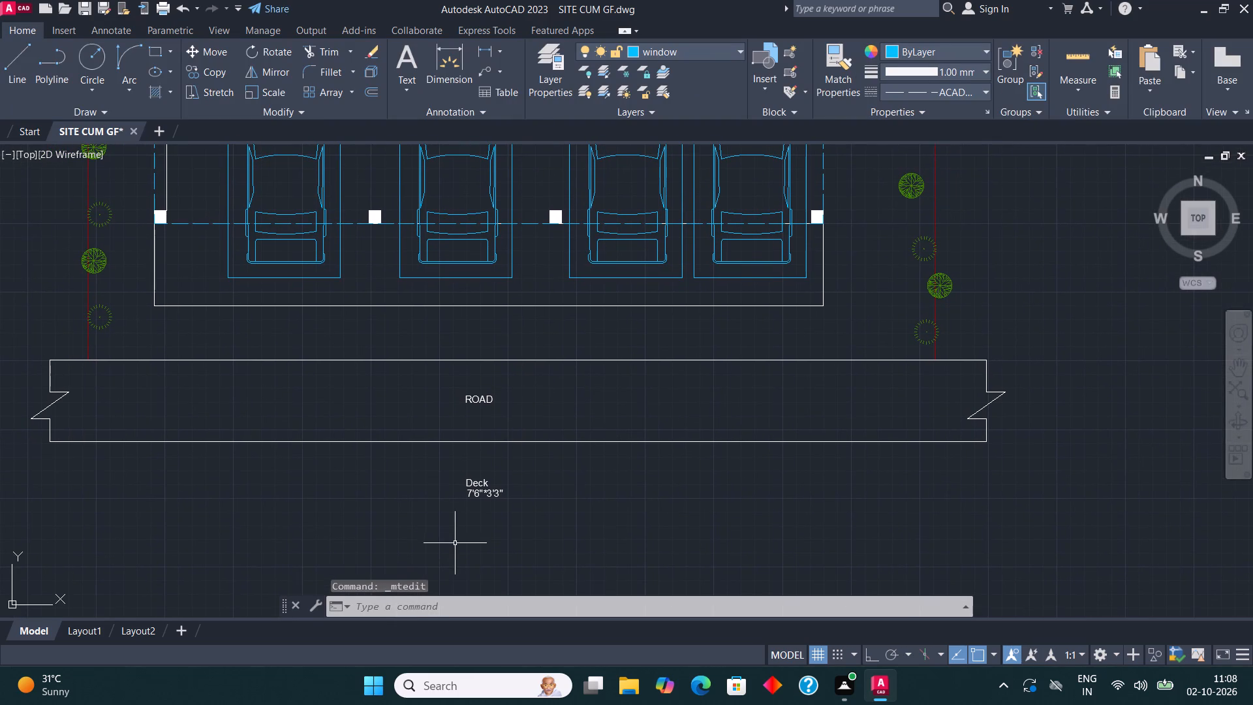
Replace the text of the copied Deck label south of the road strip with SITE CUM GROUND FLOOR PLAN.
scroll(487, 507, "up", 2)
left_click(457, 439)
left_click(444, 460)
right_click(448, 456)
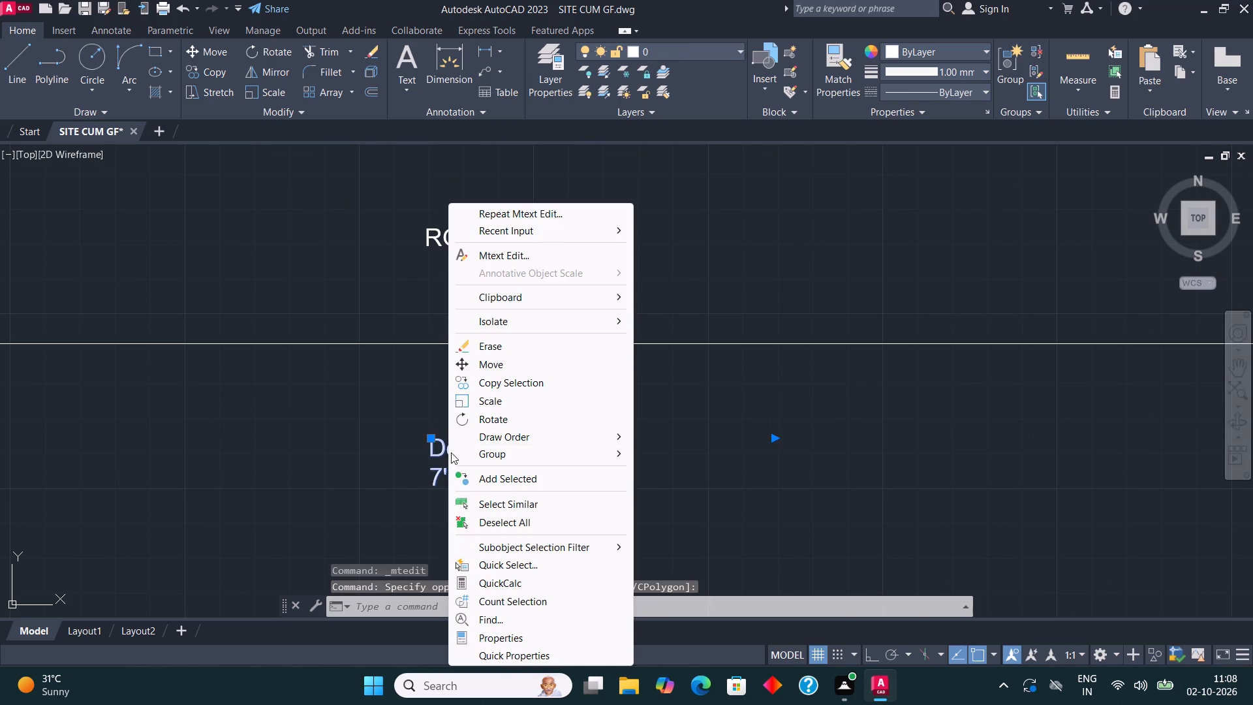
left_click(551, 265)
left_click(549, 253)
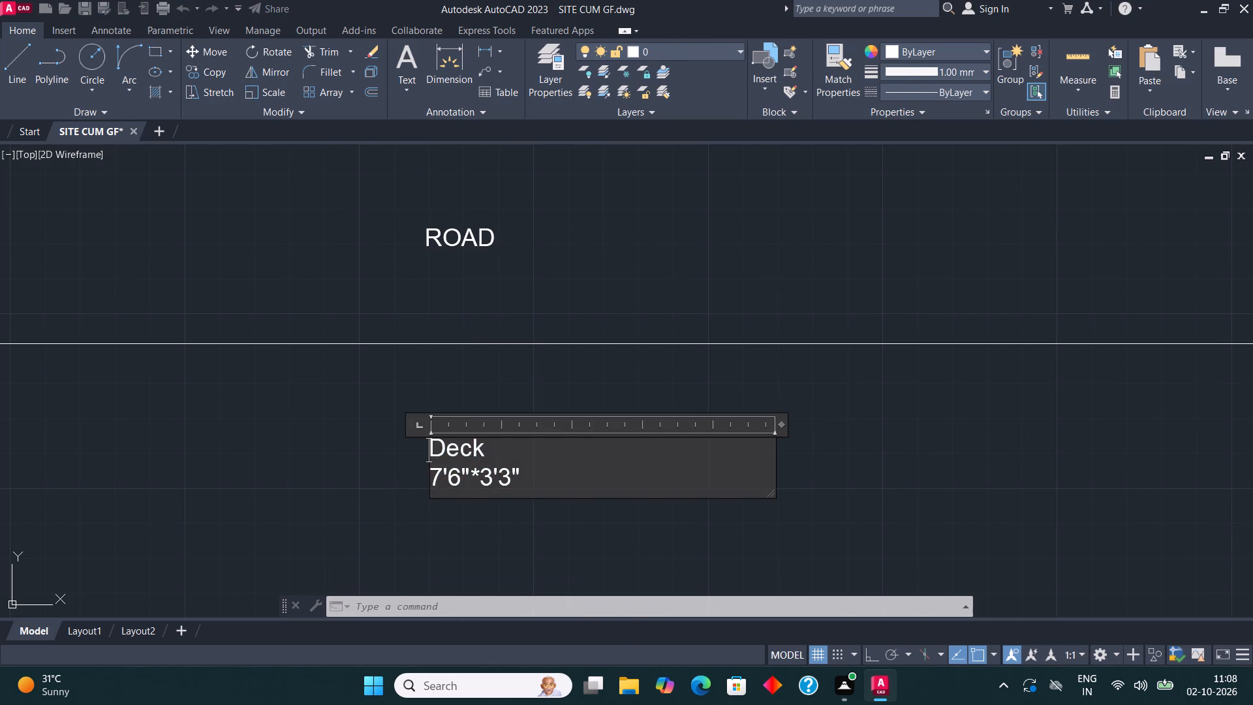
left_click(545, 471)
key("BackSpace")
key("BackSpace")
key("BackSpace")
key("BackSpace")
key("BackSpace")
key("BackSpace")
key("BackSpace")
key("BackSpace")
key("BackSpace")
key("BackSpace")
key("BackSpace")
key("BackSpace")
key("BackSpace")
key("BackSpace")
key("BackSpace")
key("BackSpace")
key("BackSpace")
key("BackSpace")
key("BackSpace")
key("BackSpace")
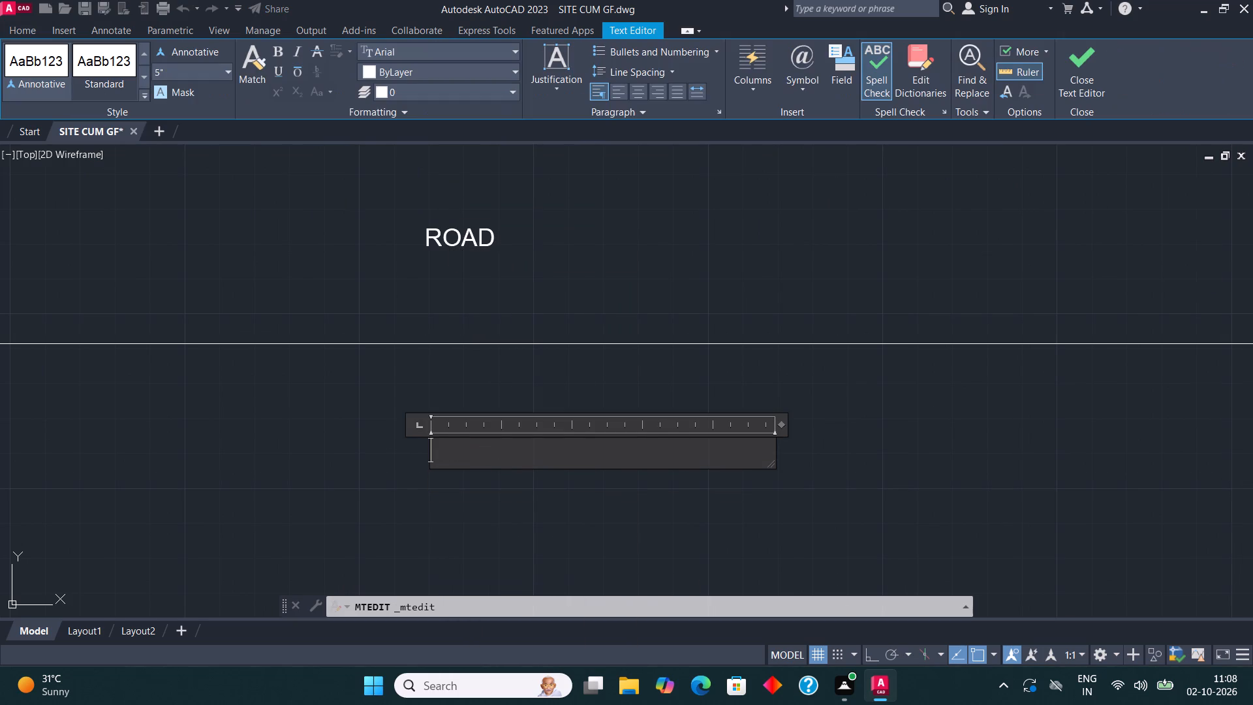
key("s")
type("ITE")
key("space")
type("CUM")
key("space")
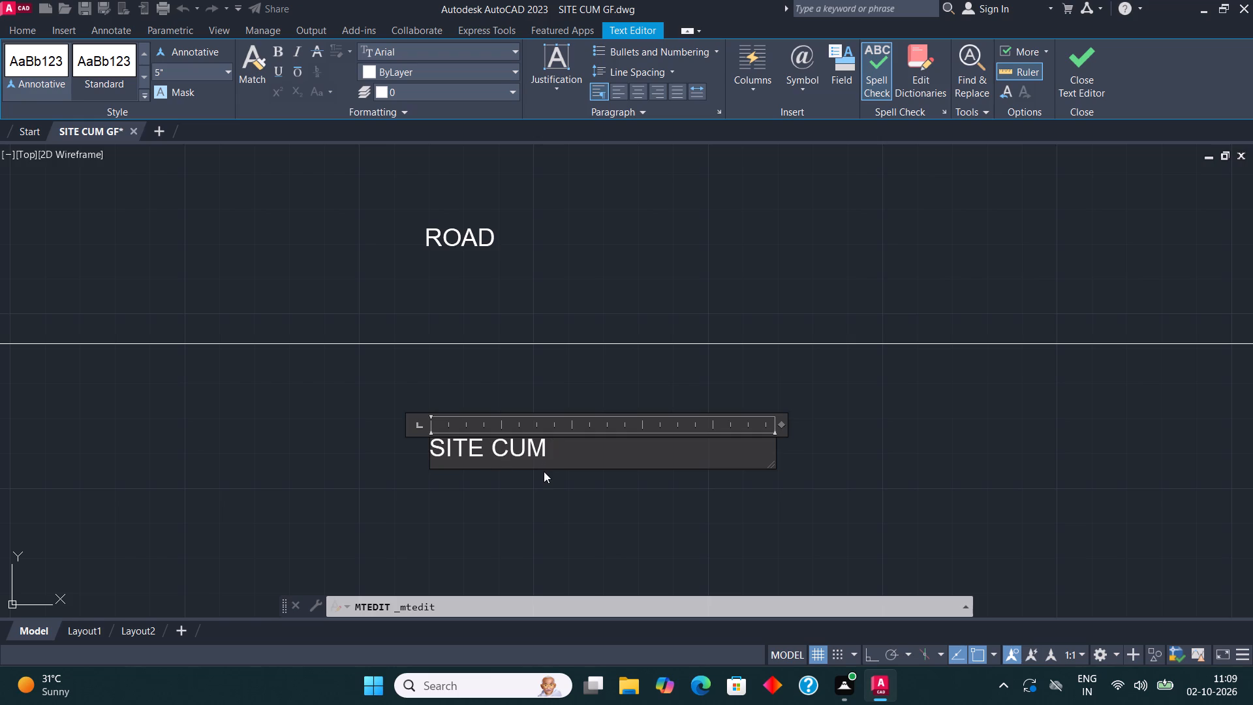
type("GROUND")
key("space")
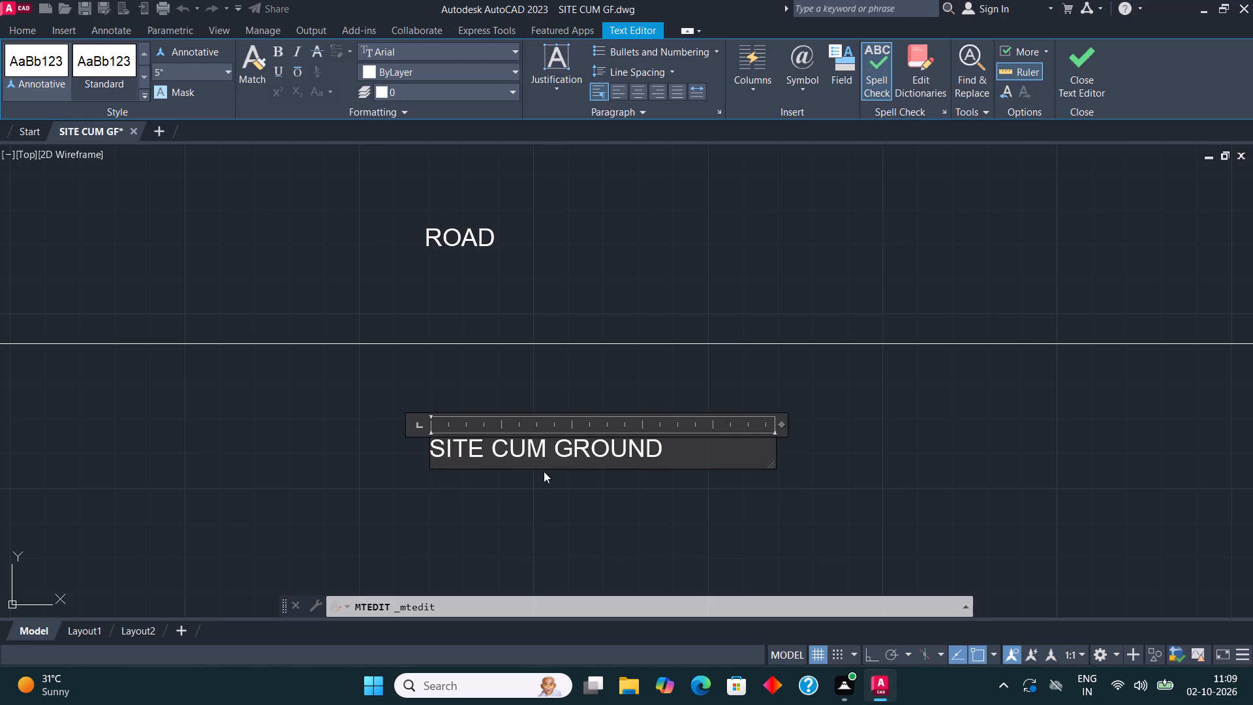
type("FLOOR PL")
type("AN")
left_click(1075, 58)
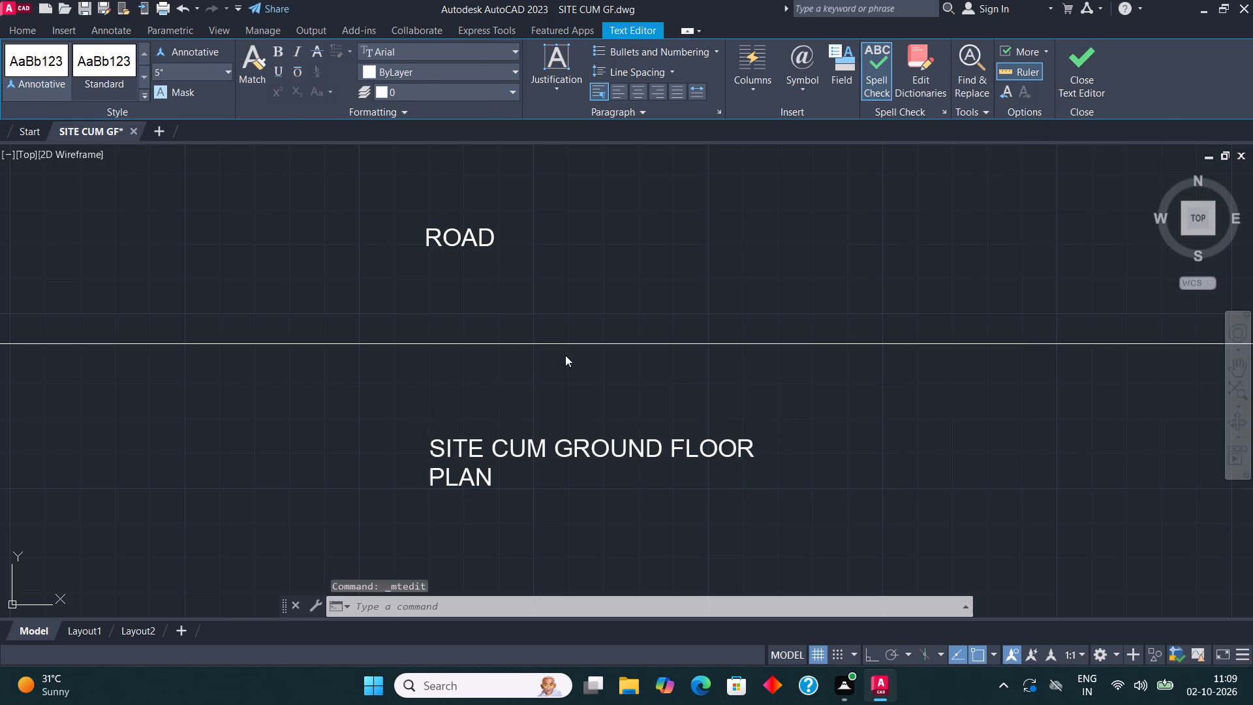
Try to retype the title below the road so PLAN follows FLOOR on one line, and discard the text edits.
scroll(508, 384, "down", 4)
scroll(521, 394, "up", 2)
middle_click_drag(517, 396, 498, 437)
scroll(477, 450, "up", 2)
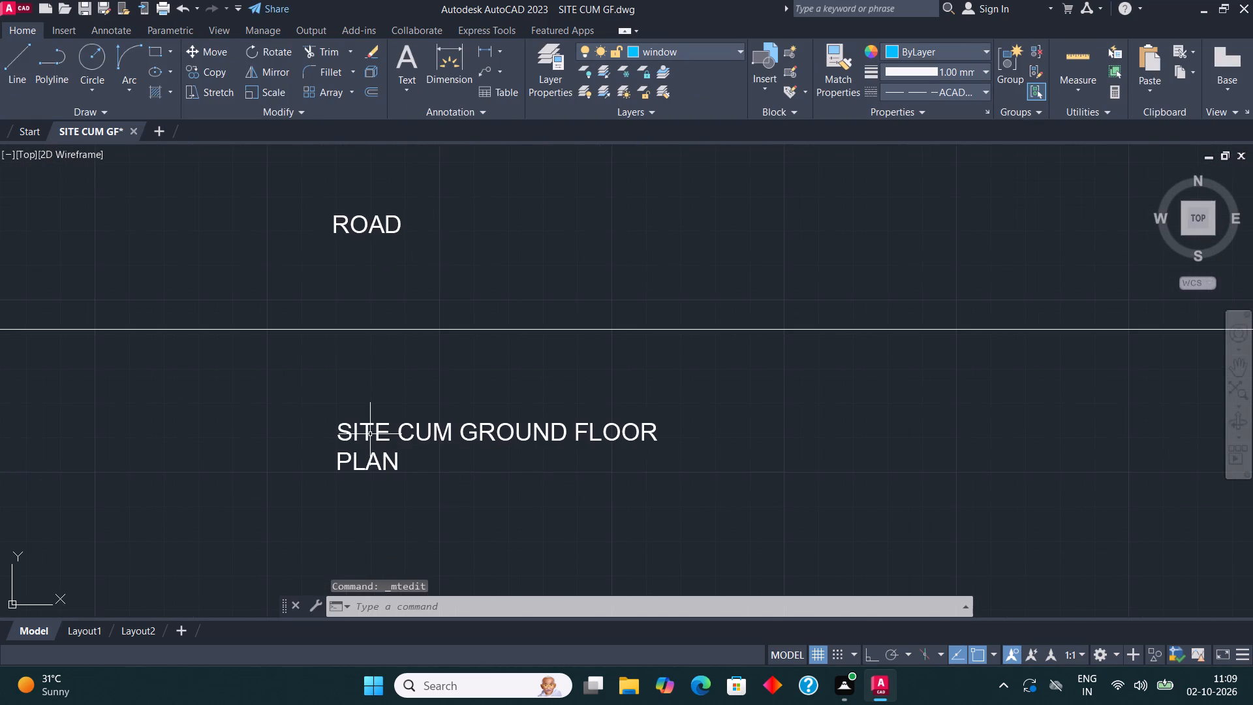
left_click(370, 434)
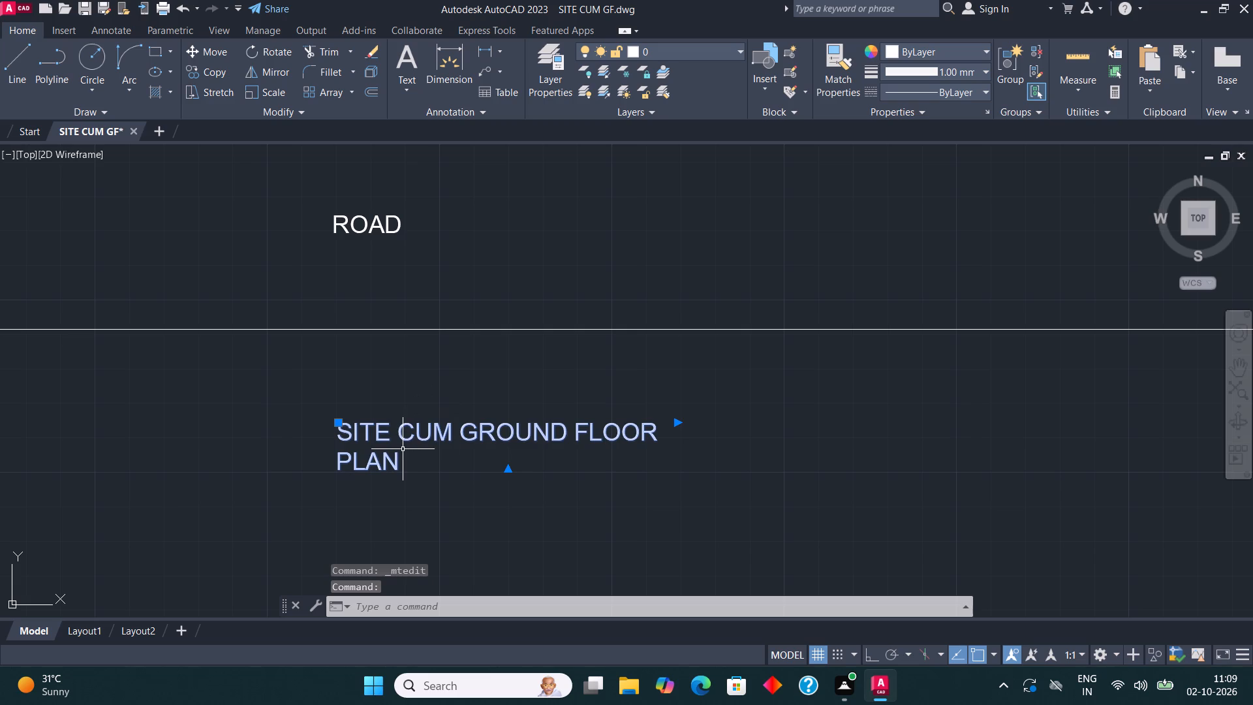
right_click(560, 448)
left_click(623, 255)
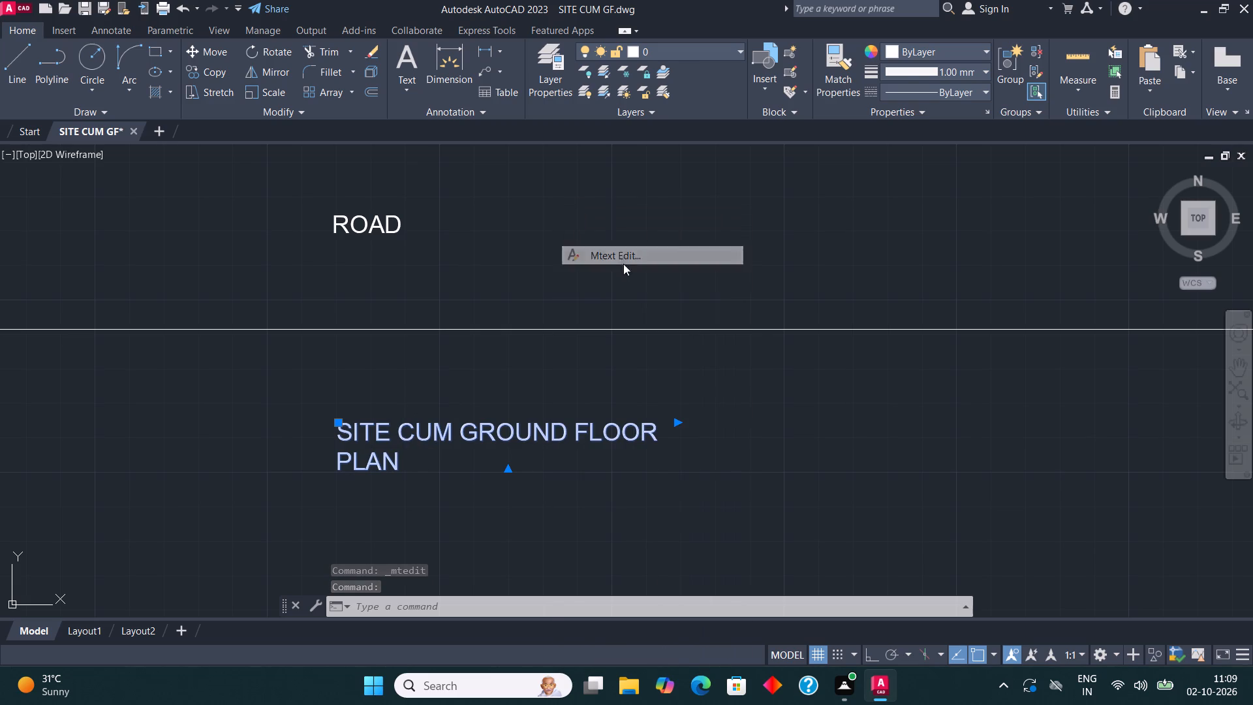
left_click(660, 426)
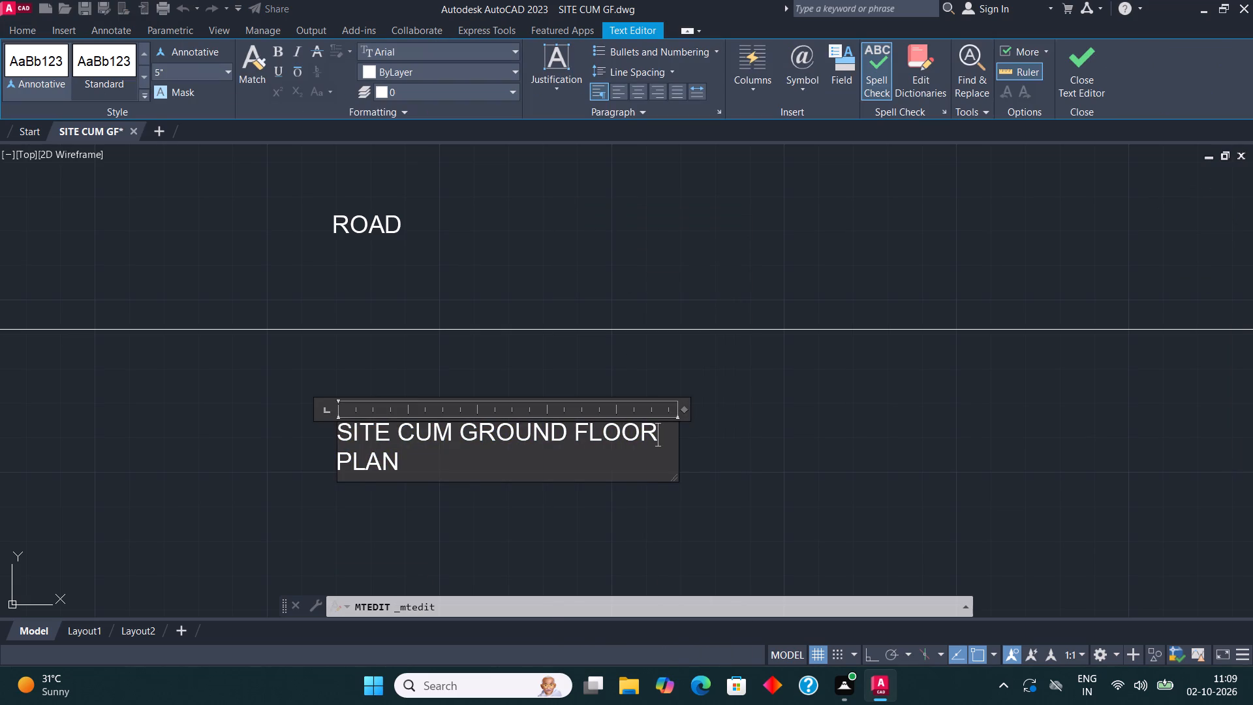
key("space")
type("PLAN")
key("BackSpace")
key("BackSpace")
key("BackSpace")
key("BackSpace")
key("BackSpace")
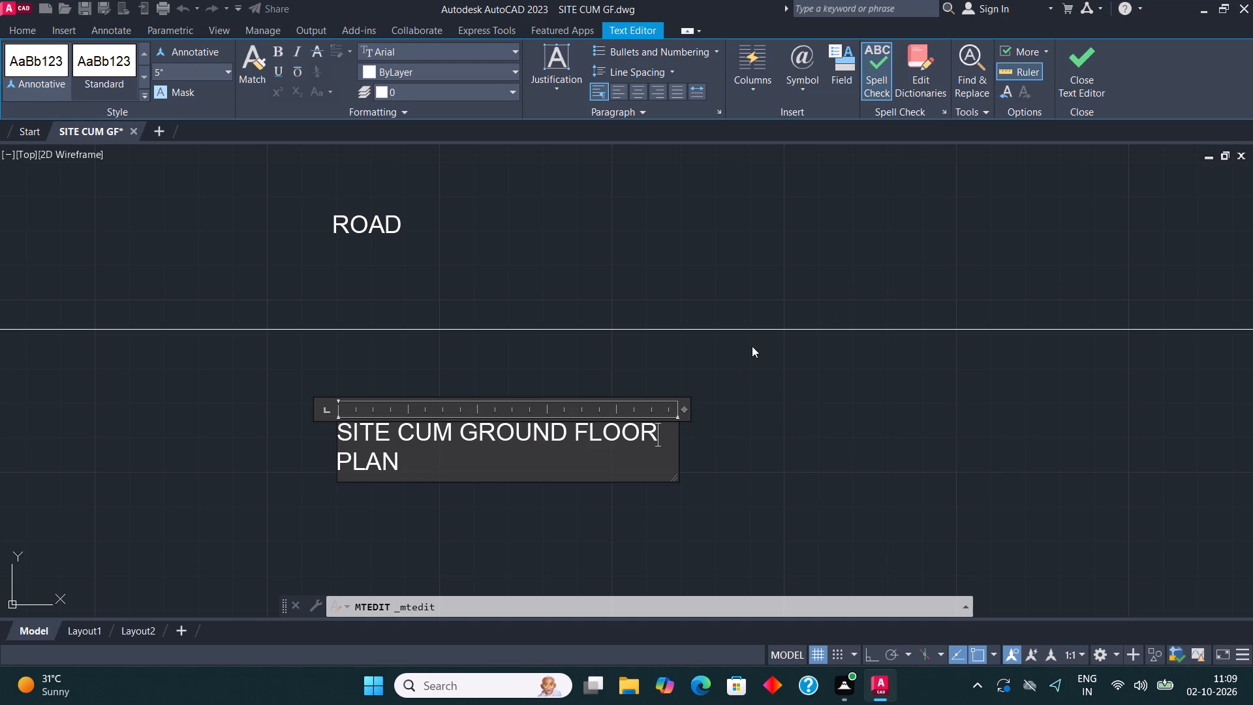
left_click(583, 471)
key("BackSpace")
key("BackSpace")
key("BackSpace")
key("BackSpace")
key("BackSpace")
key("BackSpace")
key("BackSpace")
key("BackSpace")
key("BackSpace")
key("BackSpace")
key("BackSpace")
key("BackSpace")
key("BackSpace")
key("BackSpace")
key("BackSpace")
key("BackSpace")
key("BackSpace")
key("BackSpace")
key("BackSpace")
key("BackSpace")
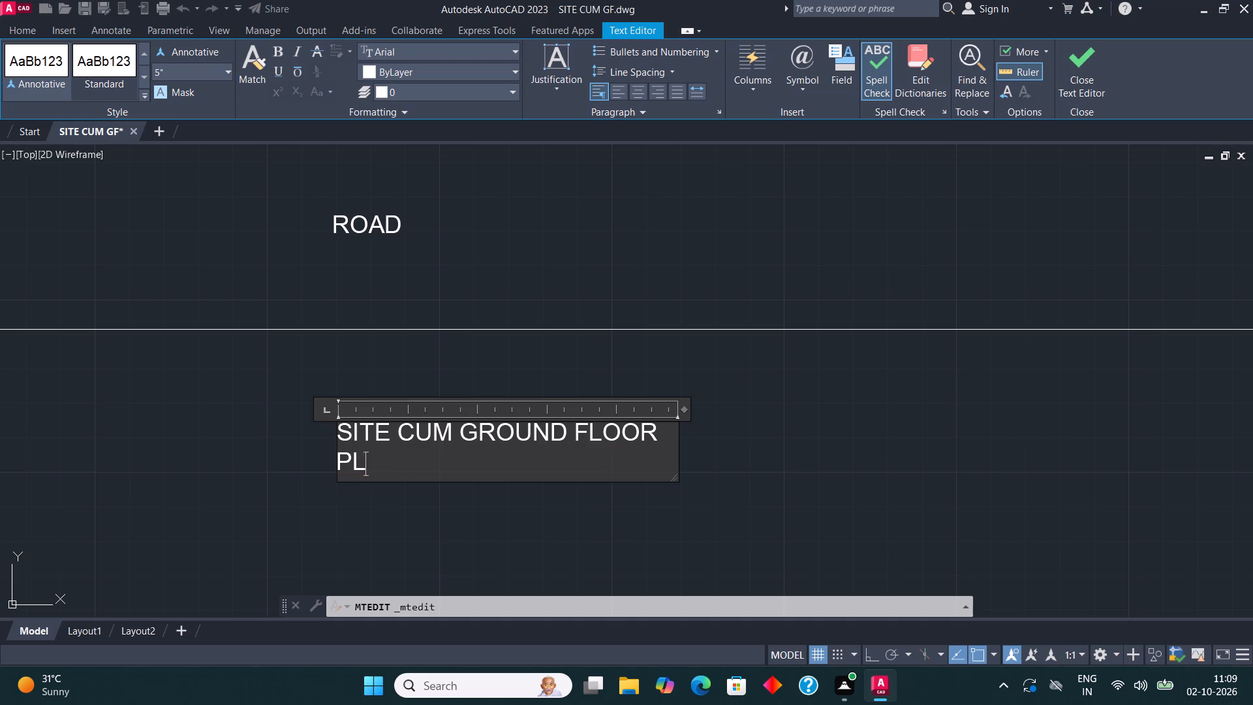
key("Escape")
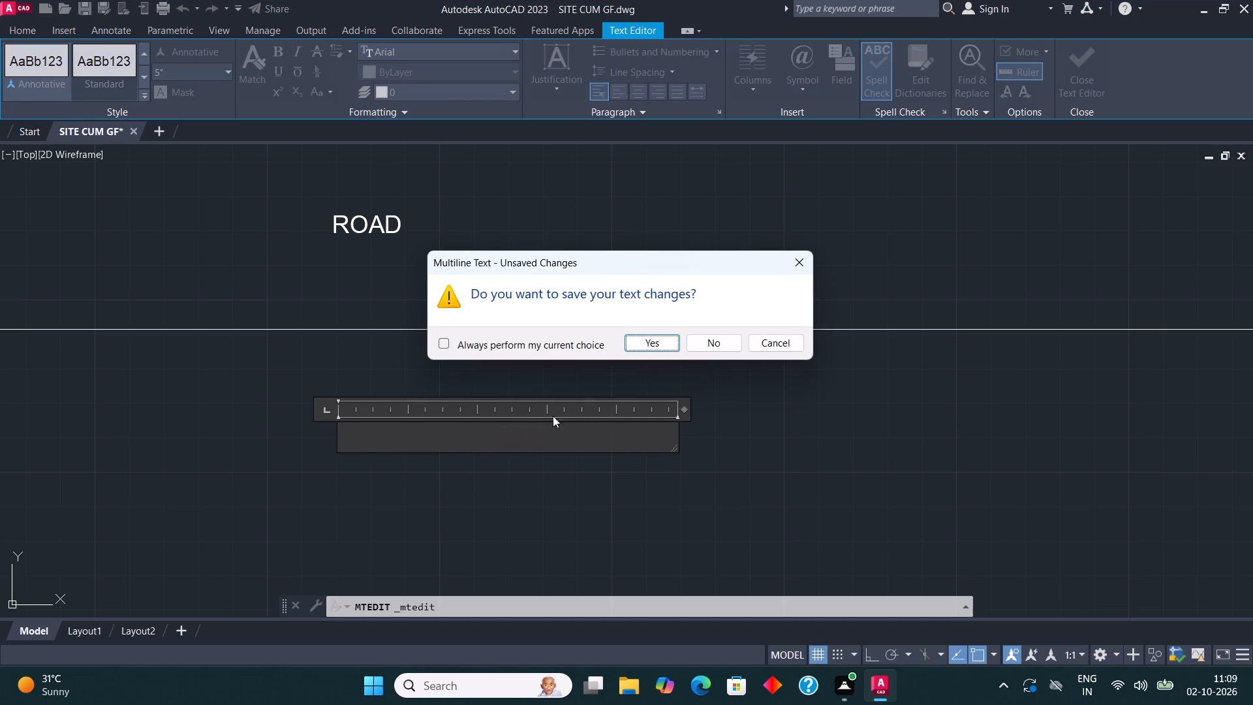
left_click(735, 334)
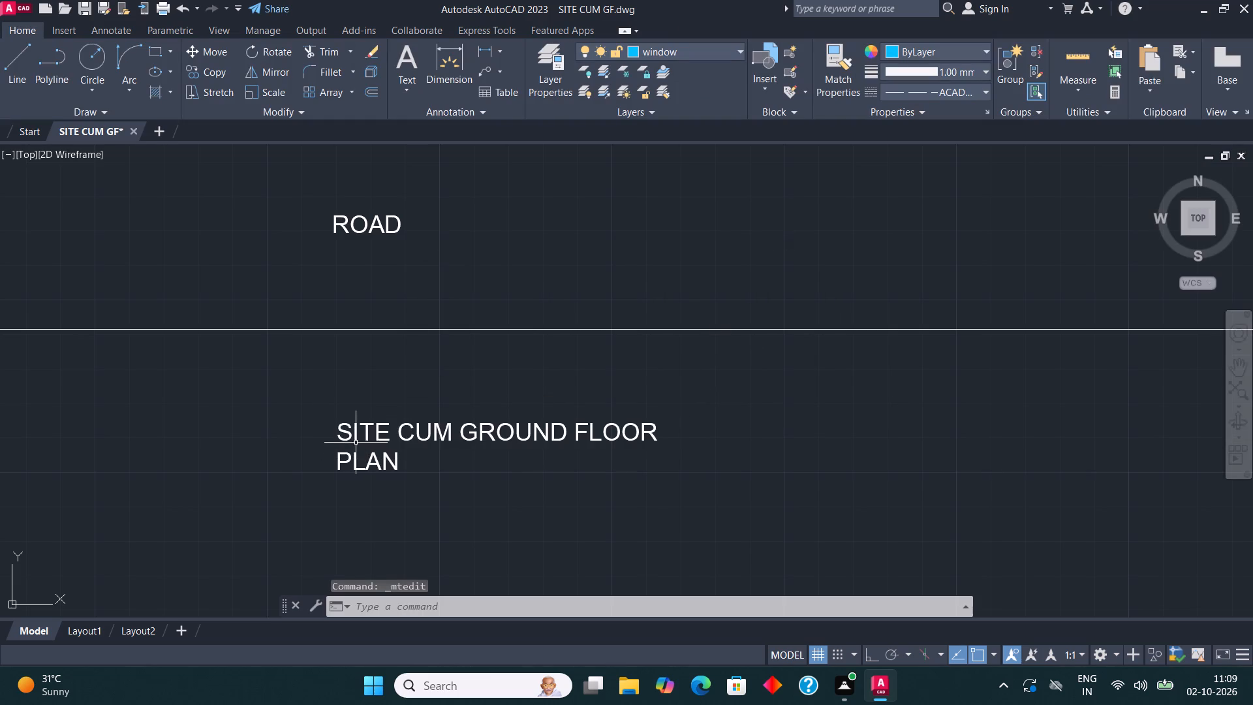
Erase the two-line SITE CUM GROUND FLOOR PLAN label below the road.
left_click(358, 441)
key("Delete")
Add multiline text reading SITE CUM GROUND FLOOR PLAN in a wide text box just south of the road strip.
scroll(418, 473, "down", 2)
middle_click_drag(472, 398, 584, 424)
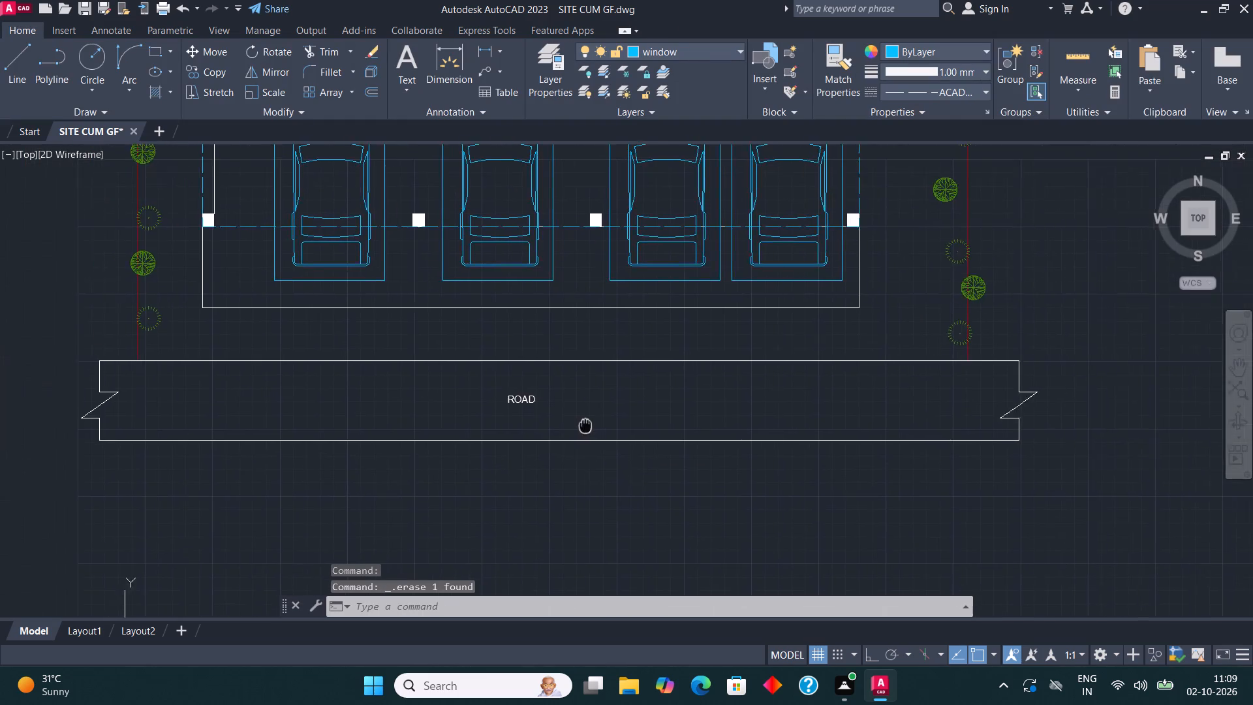
middle_click_drag(584, 424, 512, 398)
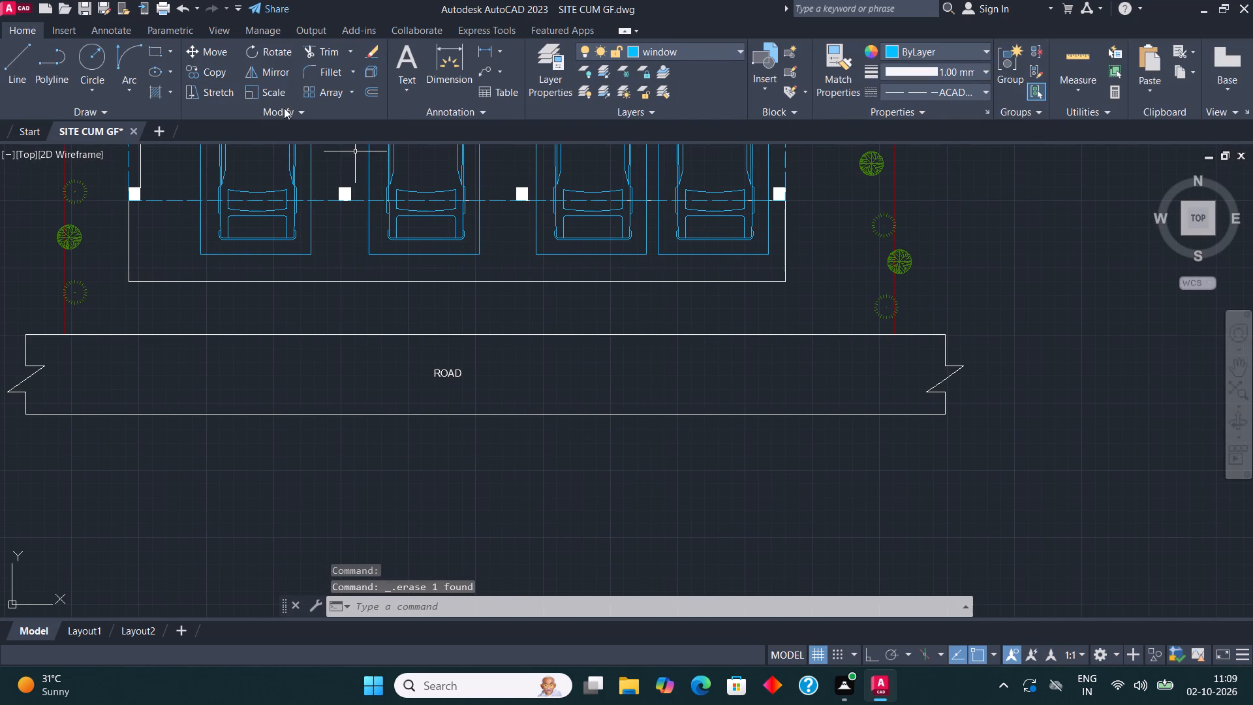
left_click(409, 56)
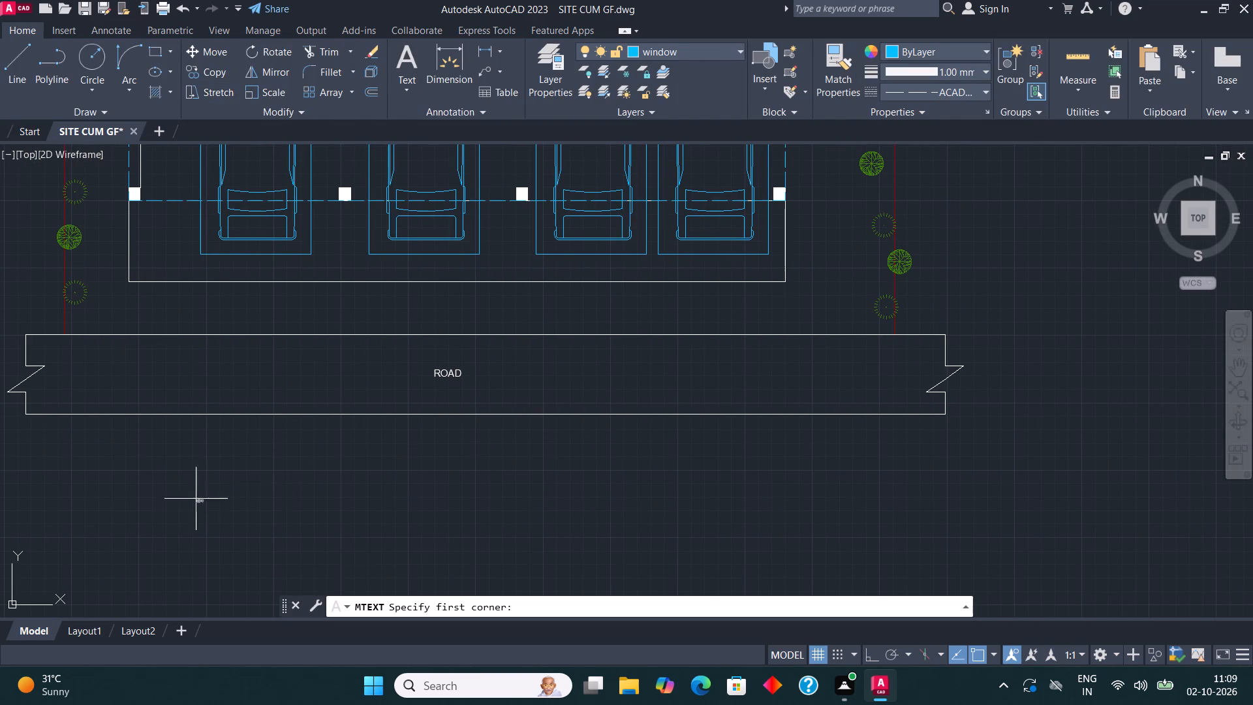
left_click(209, 526)
left_click(880, 459)
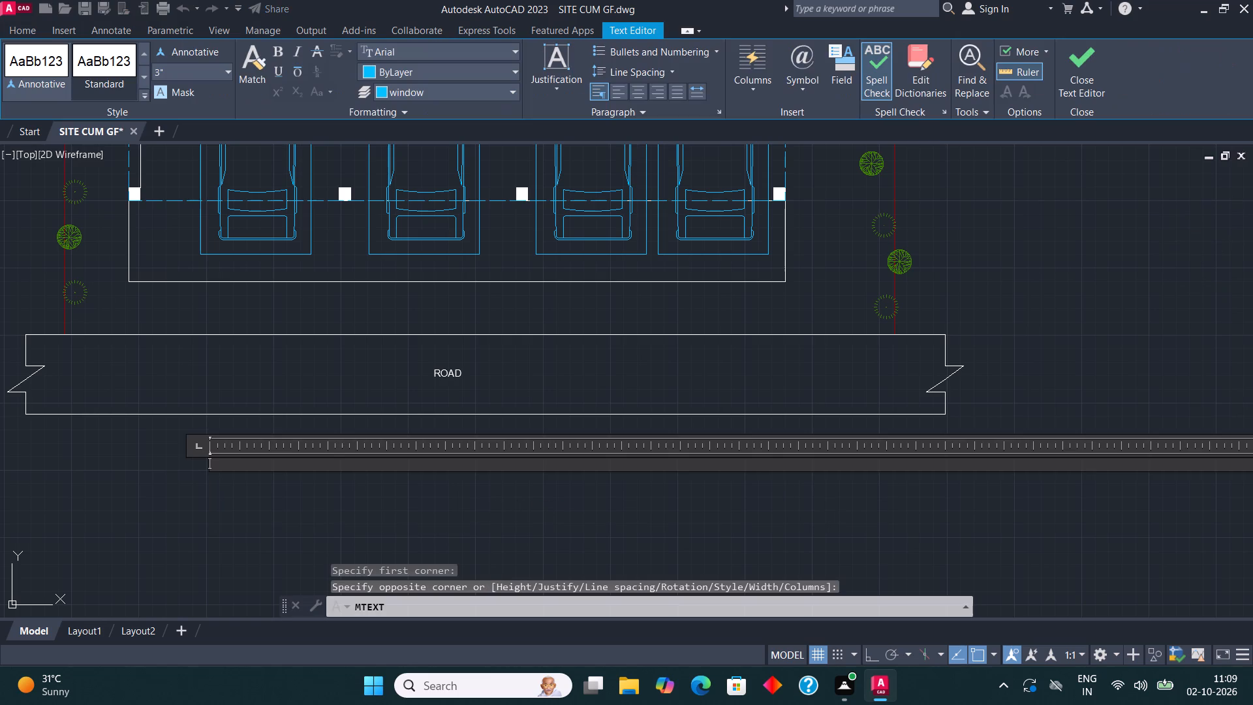
key("s")
type("ITE CUM")
key("space")
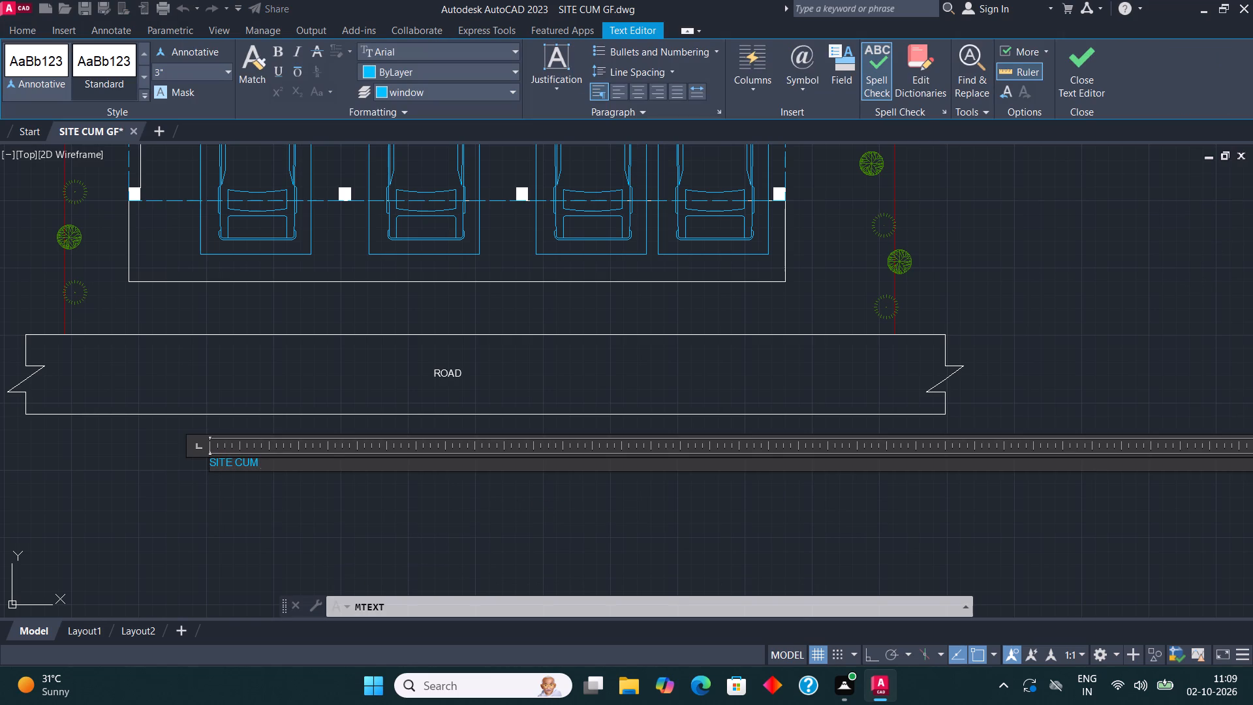
type("GROUND")
key("space")
type("FLOOR PLAN")
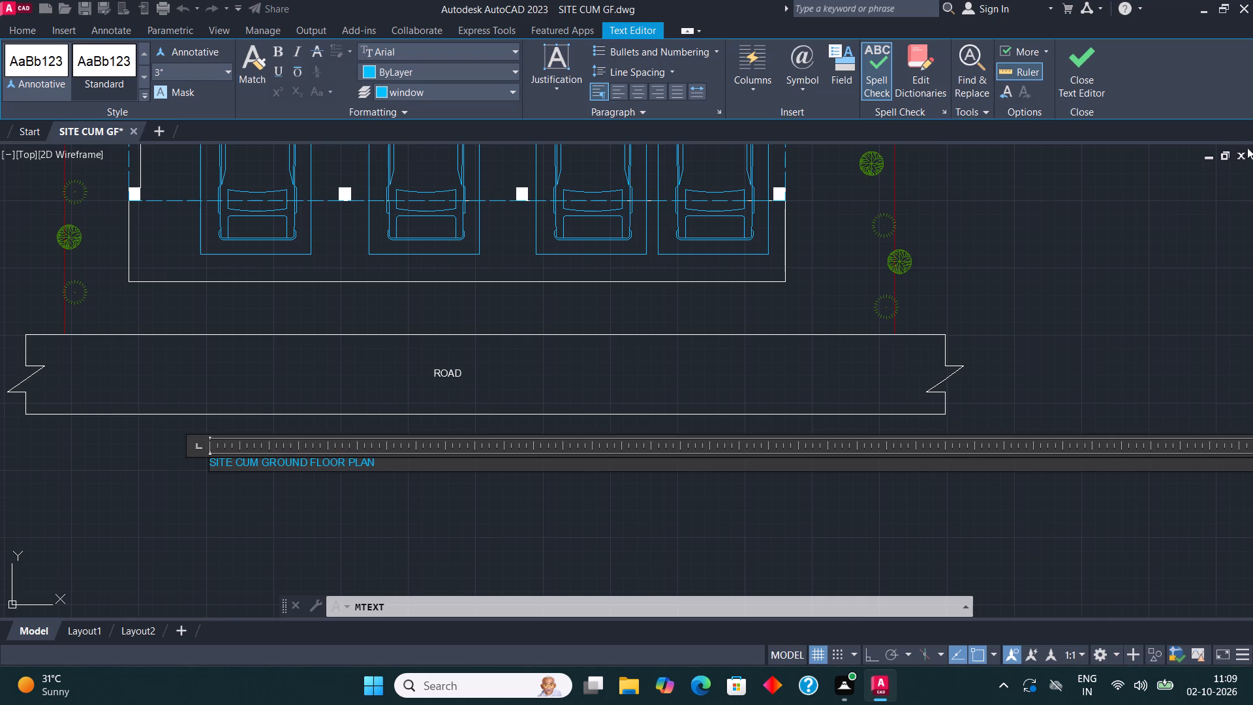
left_click(1085, 65)
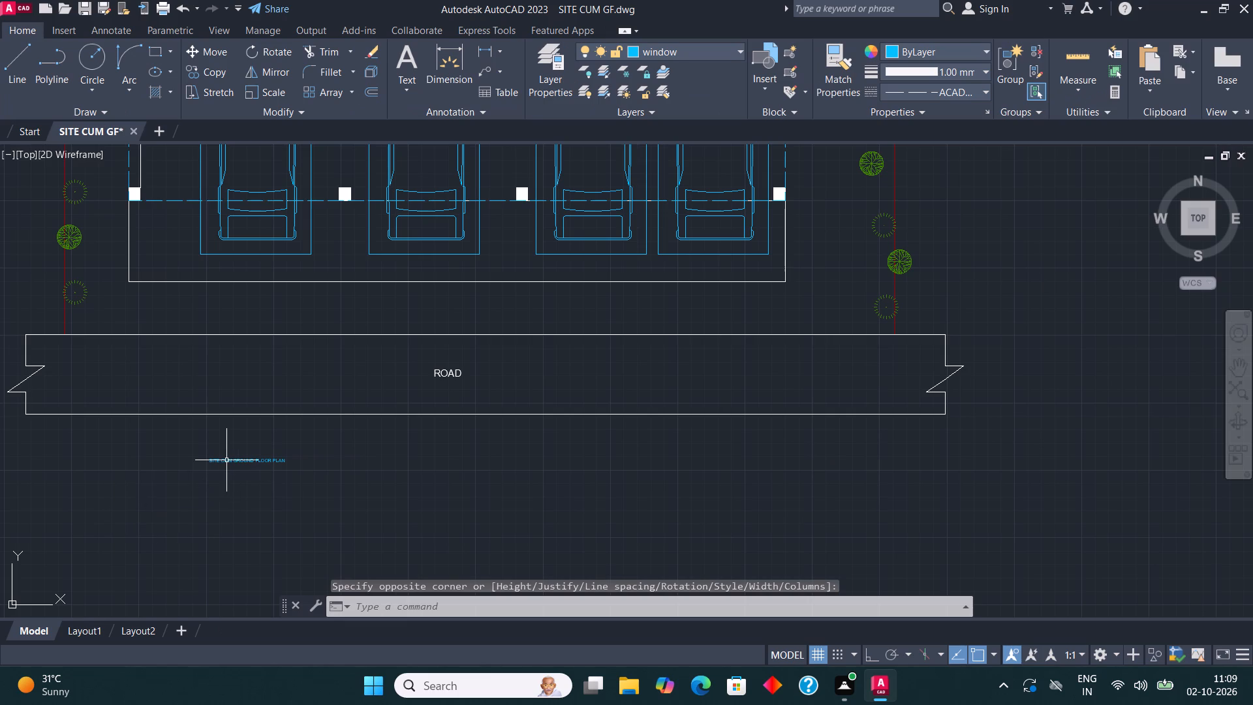
Scale up the SITE CUM GROUND FLOOR PLAN title freehand from its west end to about two-fifths of the road's length.
left_click(225, 460)
left_click(266, 99)
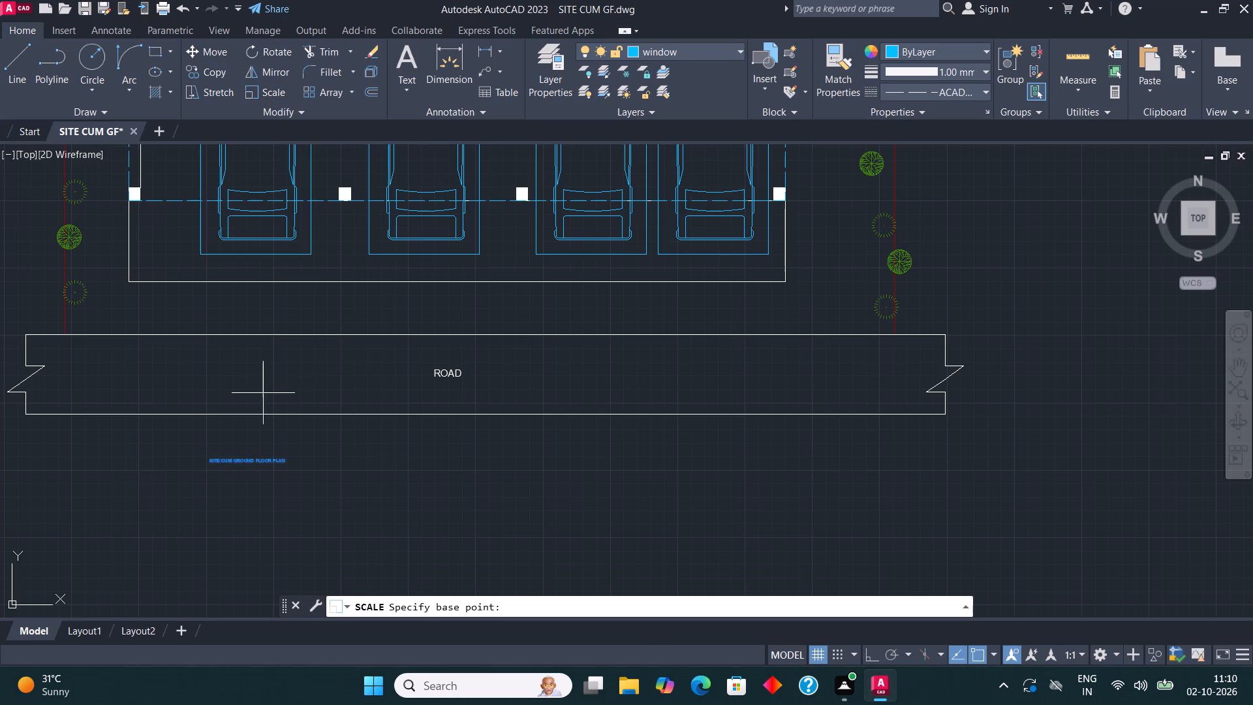
left_click(215, 462)
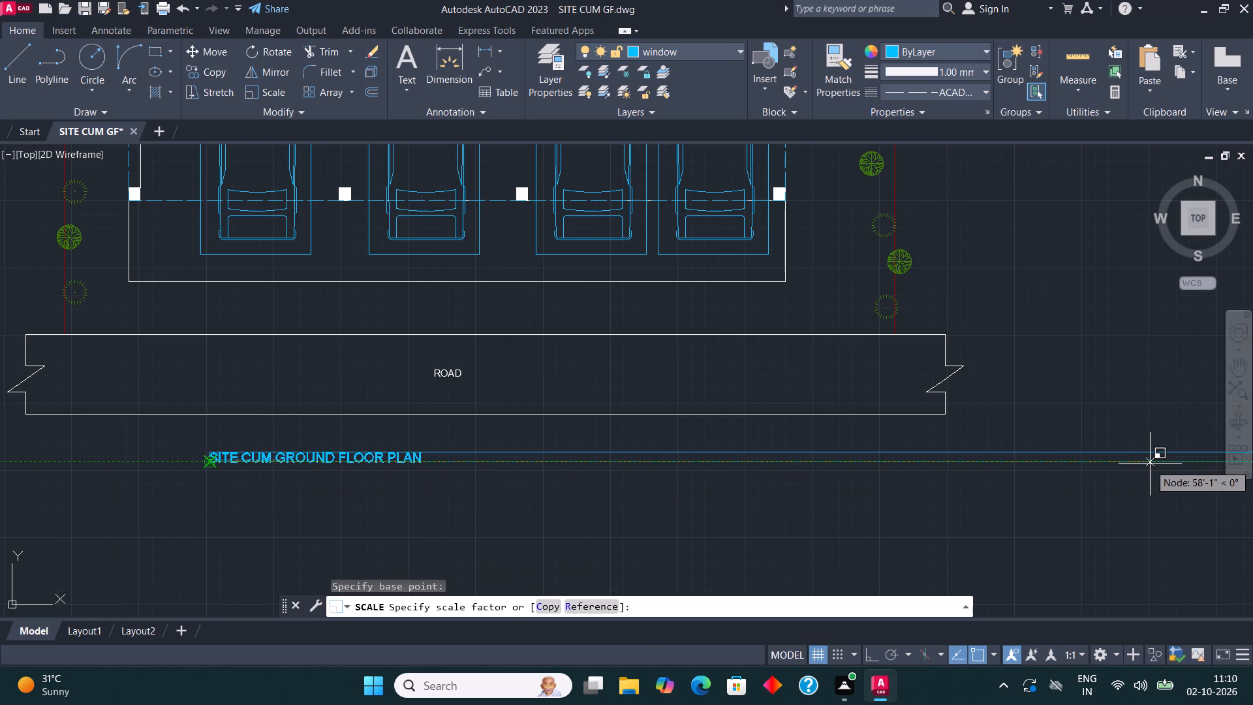
scroll(821, 467, "down", 3)
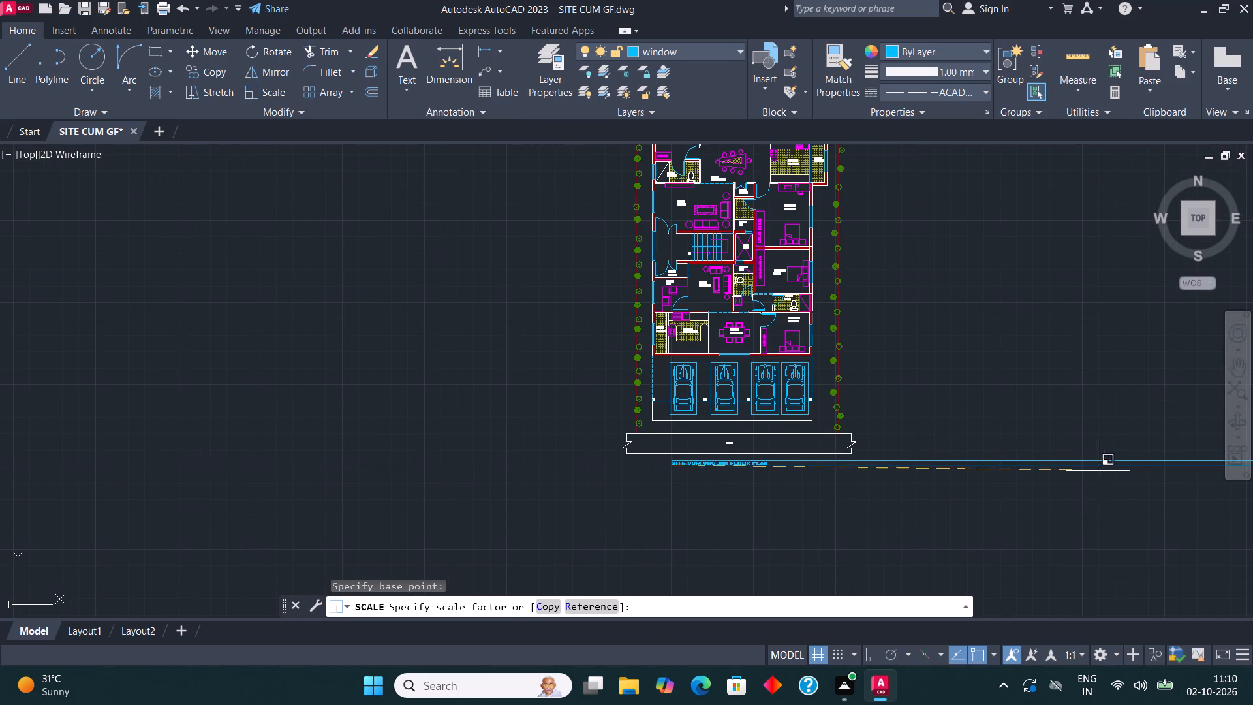
left_click(1098, 470)
Change the SITE CUM GROUND FLOOR PLAN title to layer 0 and deselect it.
middle_click_drag(566, 511, 431, 509)
scroll(566, 484, "up", 4)
middle_click_drag(950, 354, 826, 475)
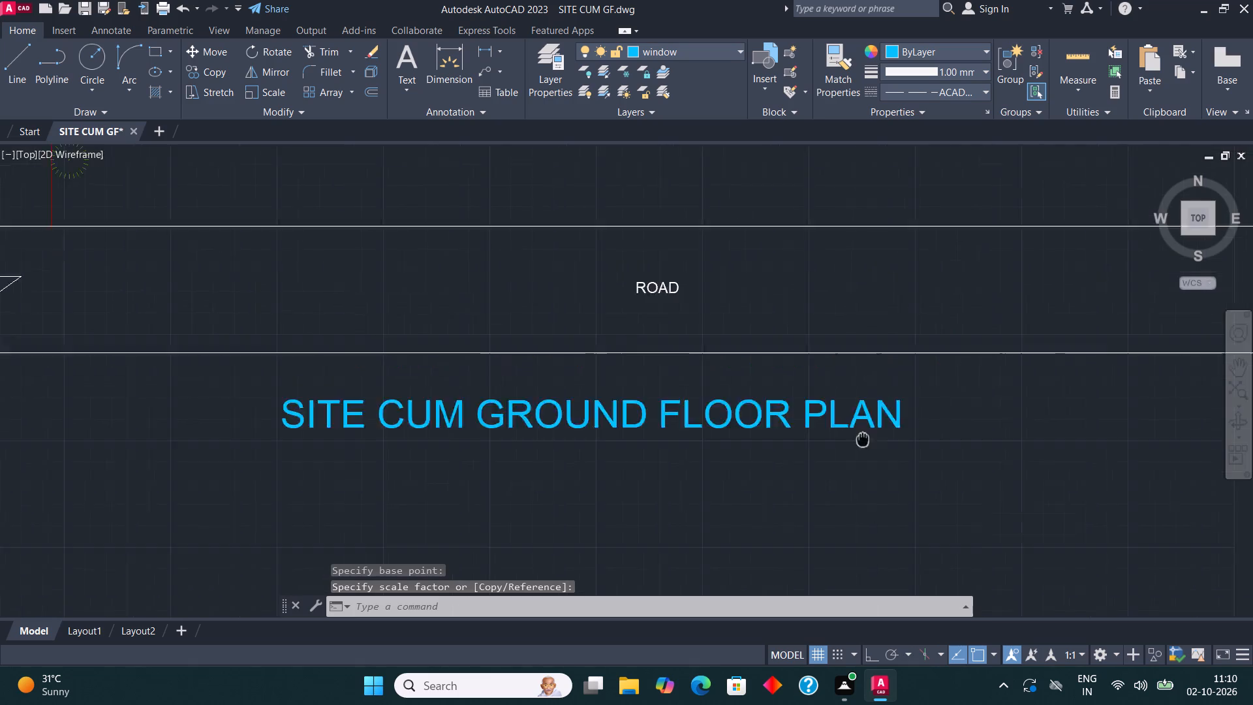
middle_click_drag(826, 475, 762, 544)
scroll(678, 535, "up", 1)
scroll(490, 506, "down", 4)
scroll(441, 502, "up", 3)
left_click(456, 524)
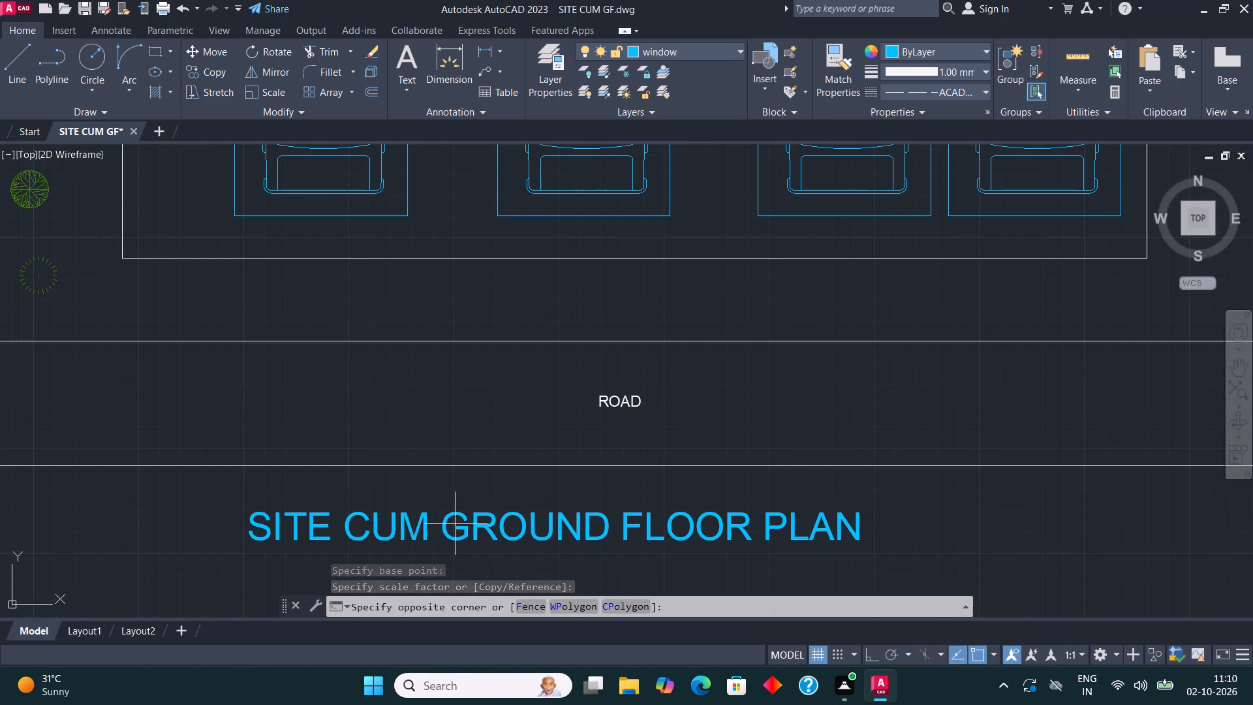
left_click(439, 511)
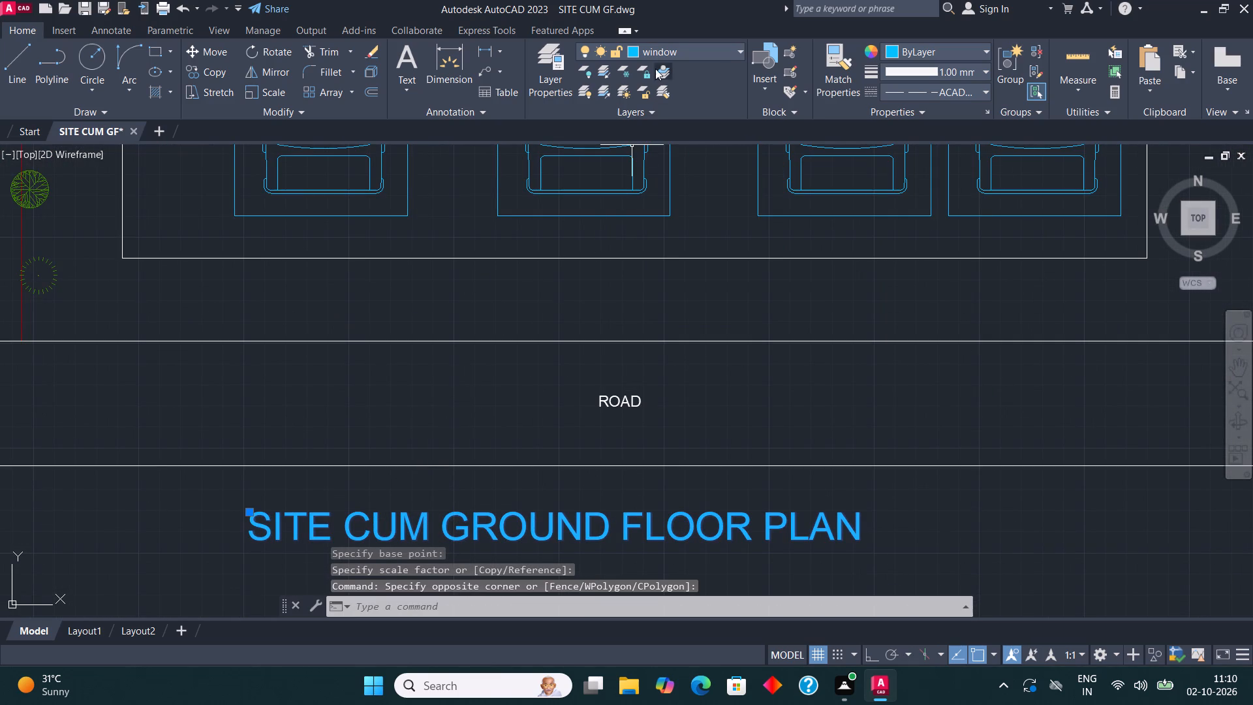
left_click(675, 52)
left_click(654, 72)
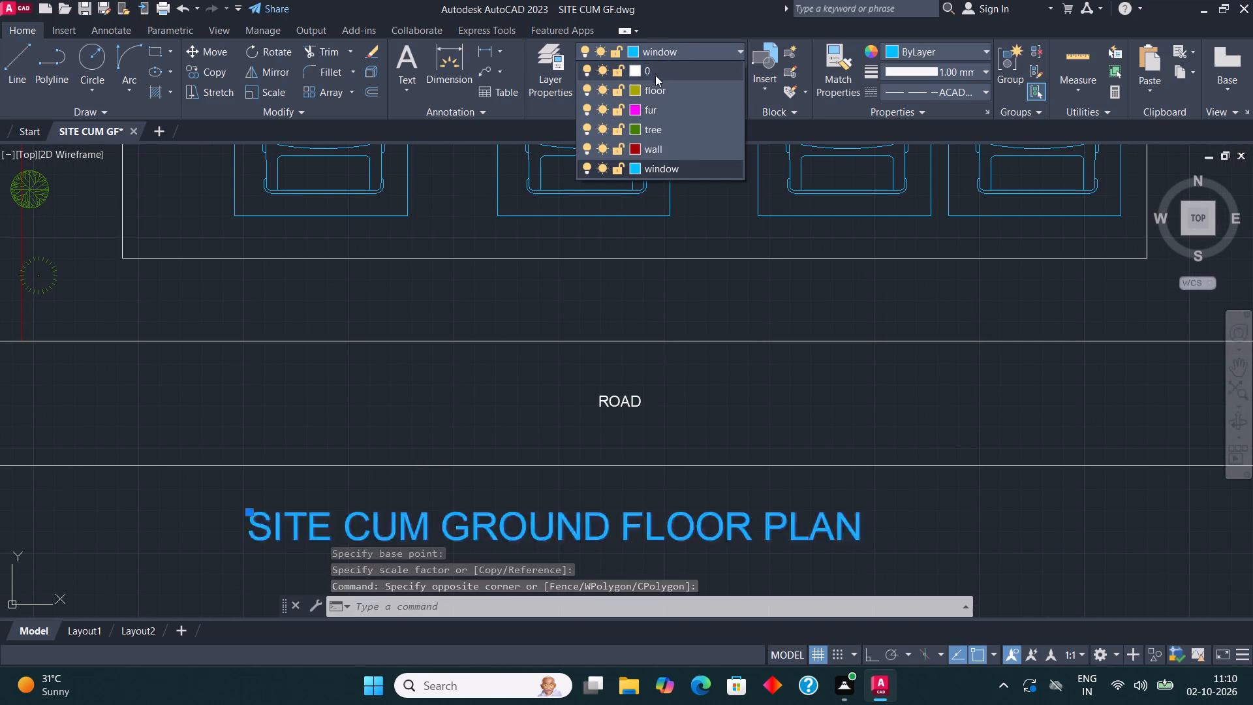
scroll(654, 284, "down", 2)
scroll(657, 336, "up", 1)
key("Escape")
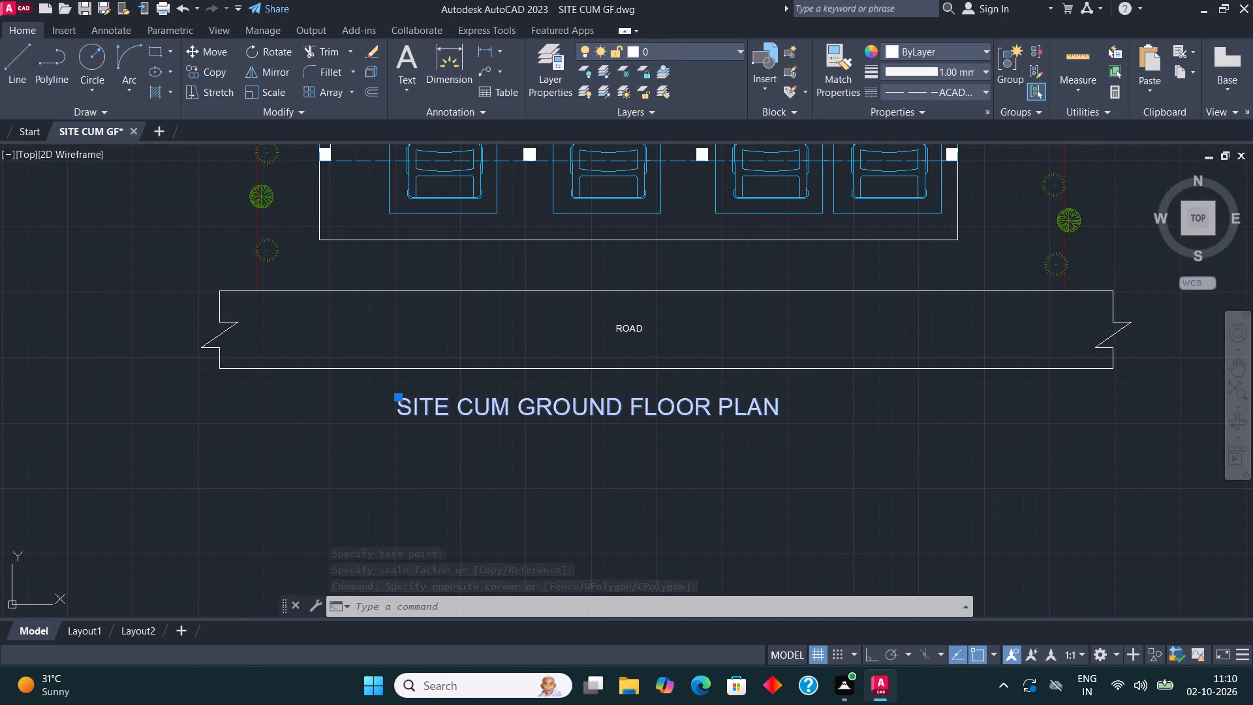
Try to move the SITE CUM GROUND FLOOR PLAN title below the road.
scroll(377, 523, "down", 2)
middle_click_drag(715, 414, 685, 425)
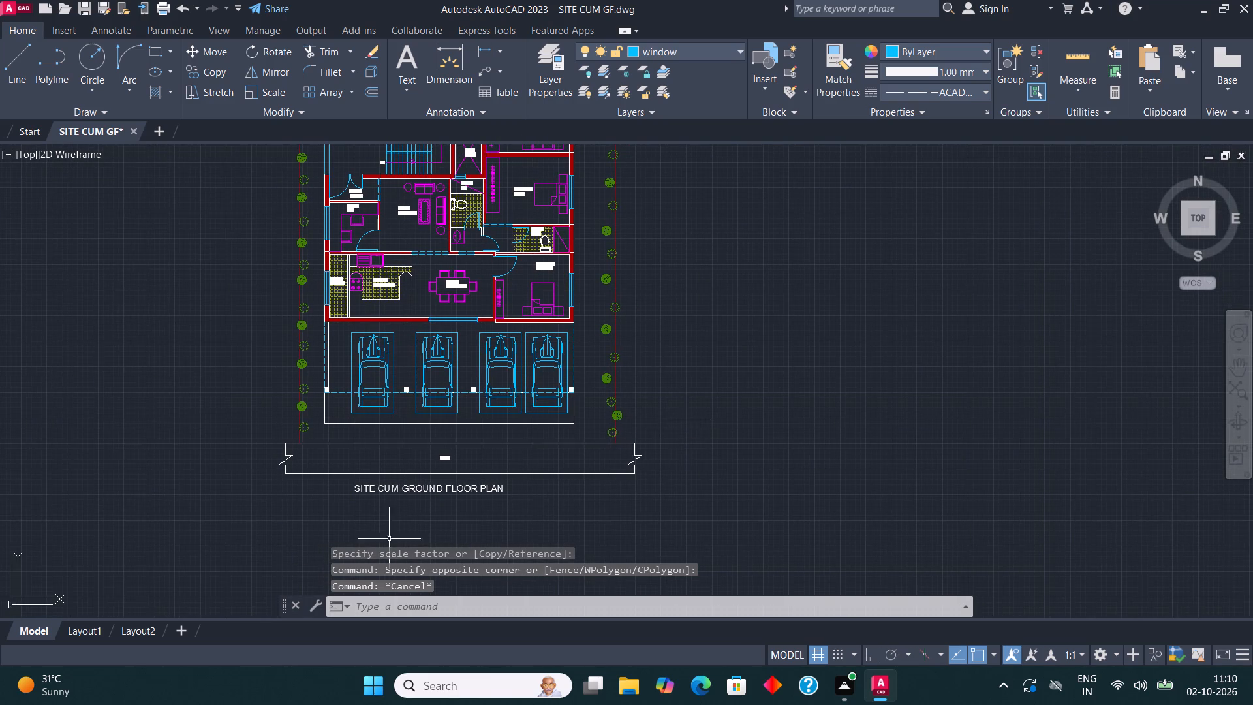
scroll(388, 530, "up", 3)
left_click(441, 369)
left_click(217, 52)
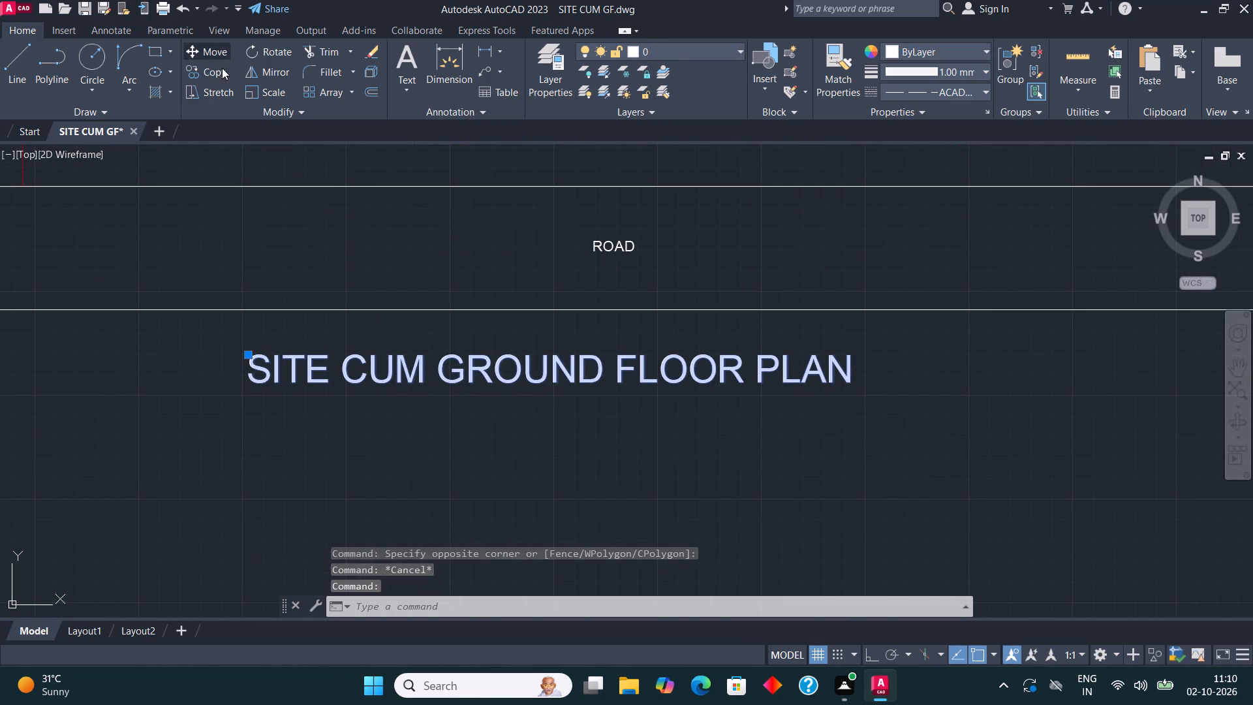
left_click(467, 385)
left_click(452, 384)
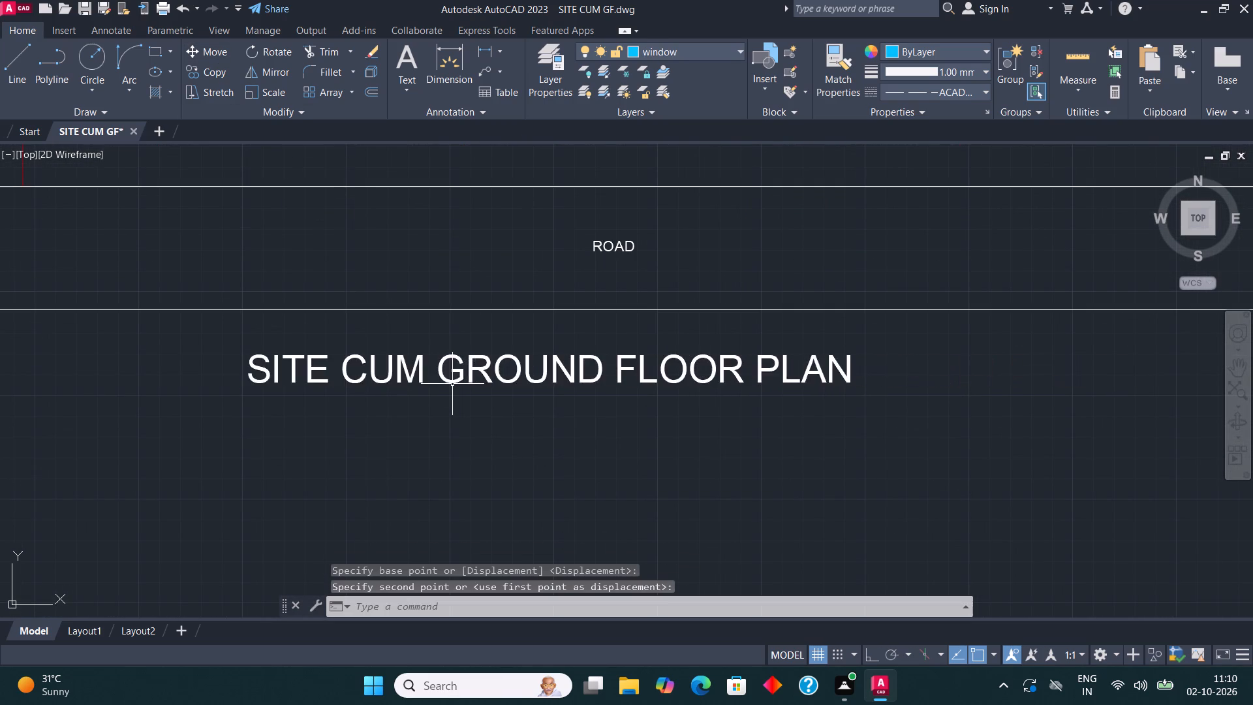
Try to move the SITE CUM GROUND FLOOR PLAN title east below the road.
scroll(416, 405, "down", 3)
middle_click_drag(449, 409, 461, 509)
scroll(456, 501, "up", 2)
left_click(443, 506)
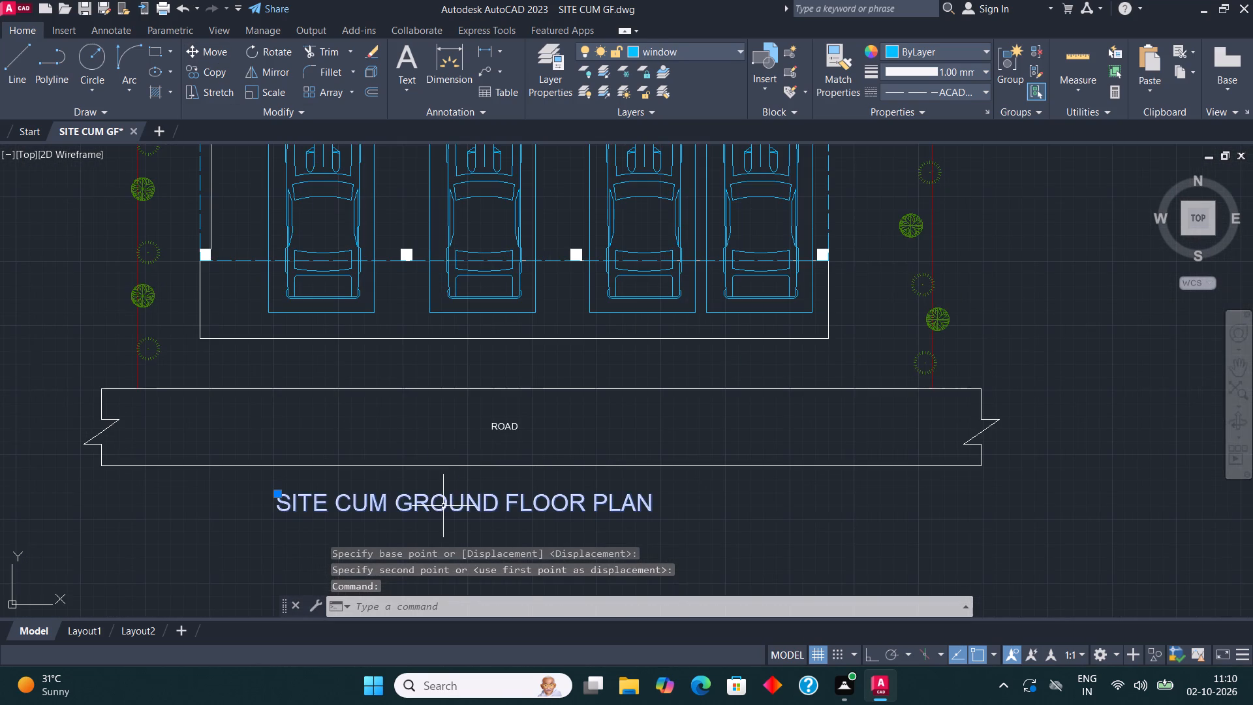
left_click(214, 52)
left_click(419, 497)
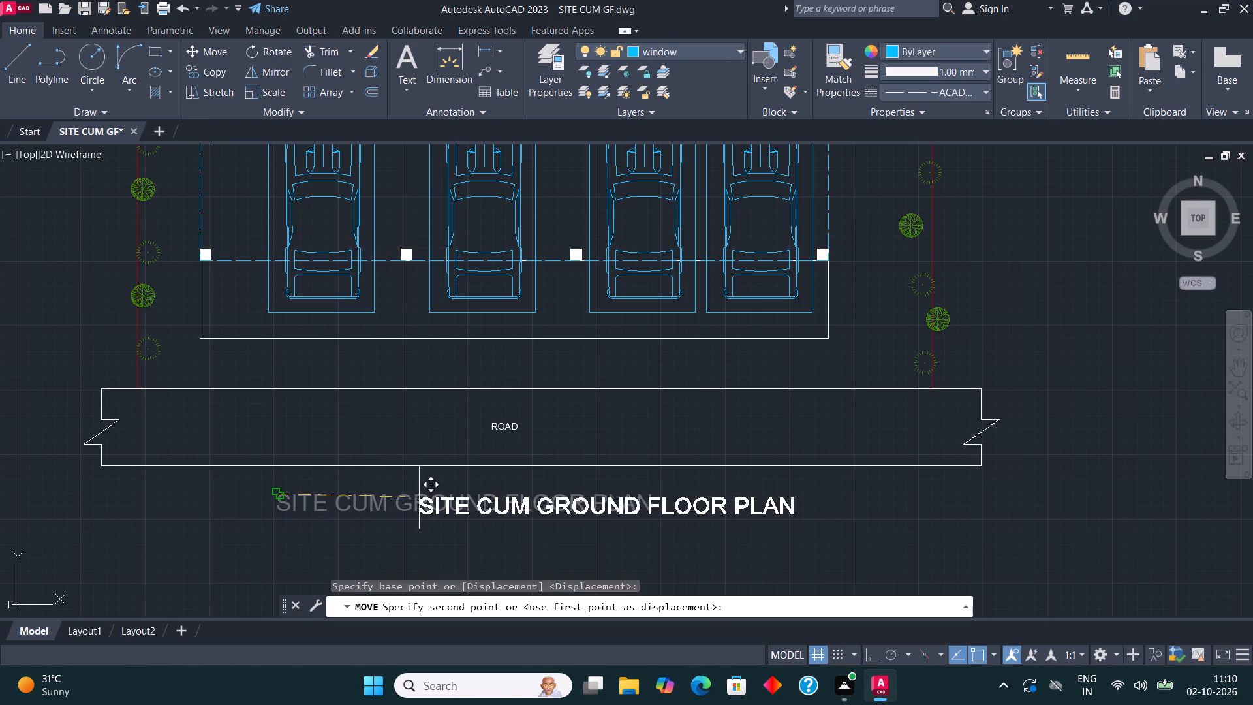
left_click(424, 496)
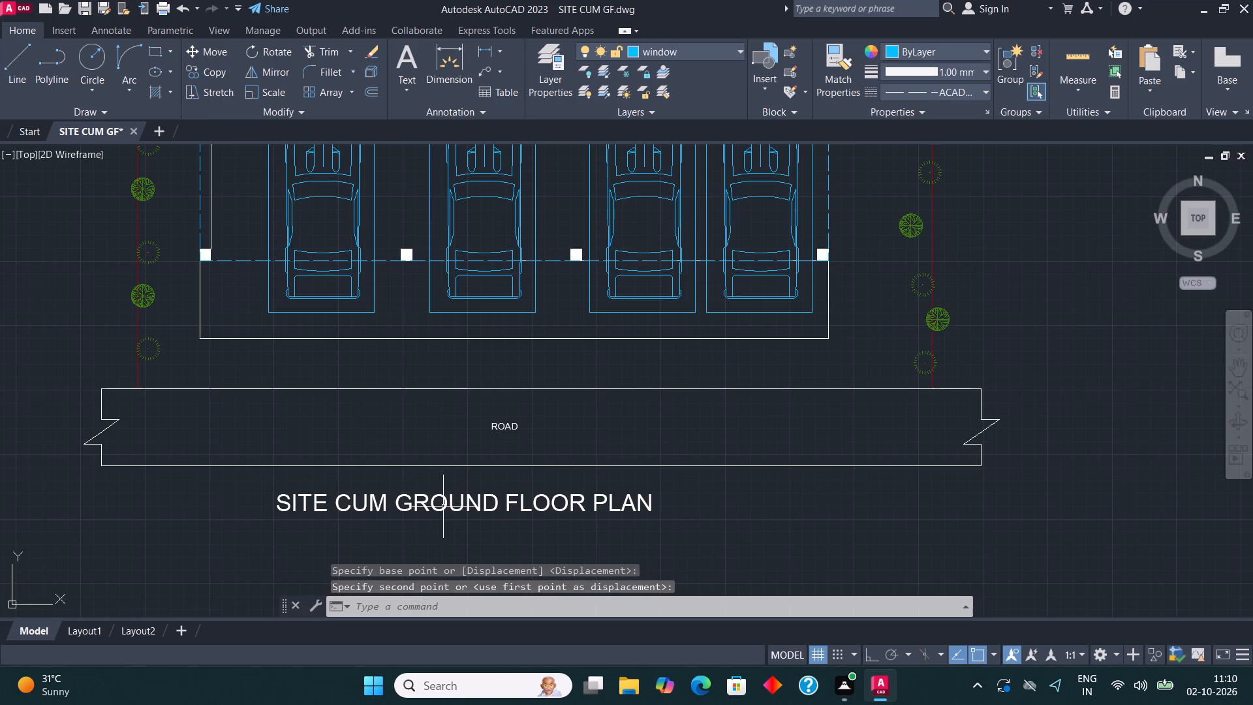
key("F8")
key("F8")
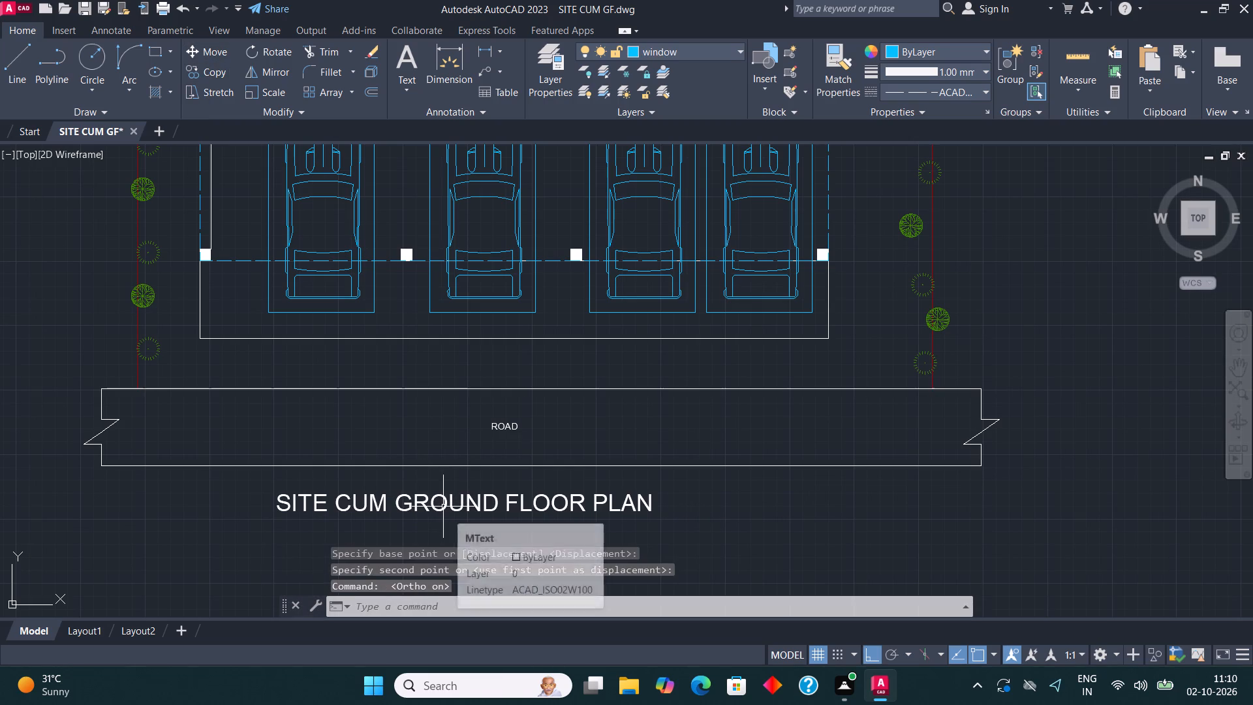
Move the SITE CUM GROUND FLOOR PLAN title east so it sits roughly centred below the road strip.
left_click(443, 507)
left_click(409, 499)
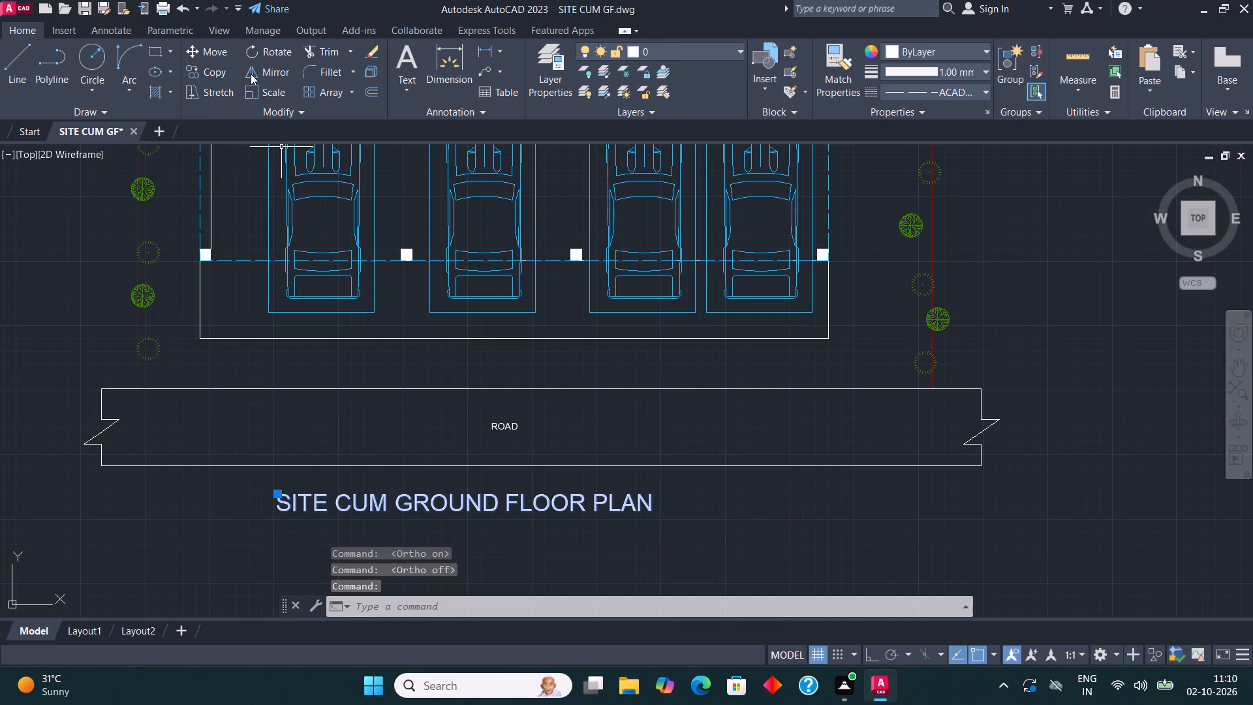
left_click(217, 54)
left_click(365, 508)
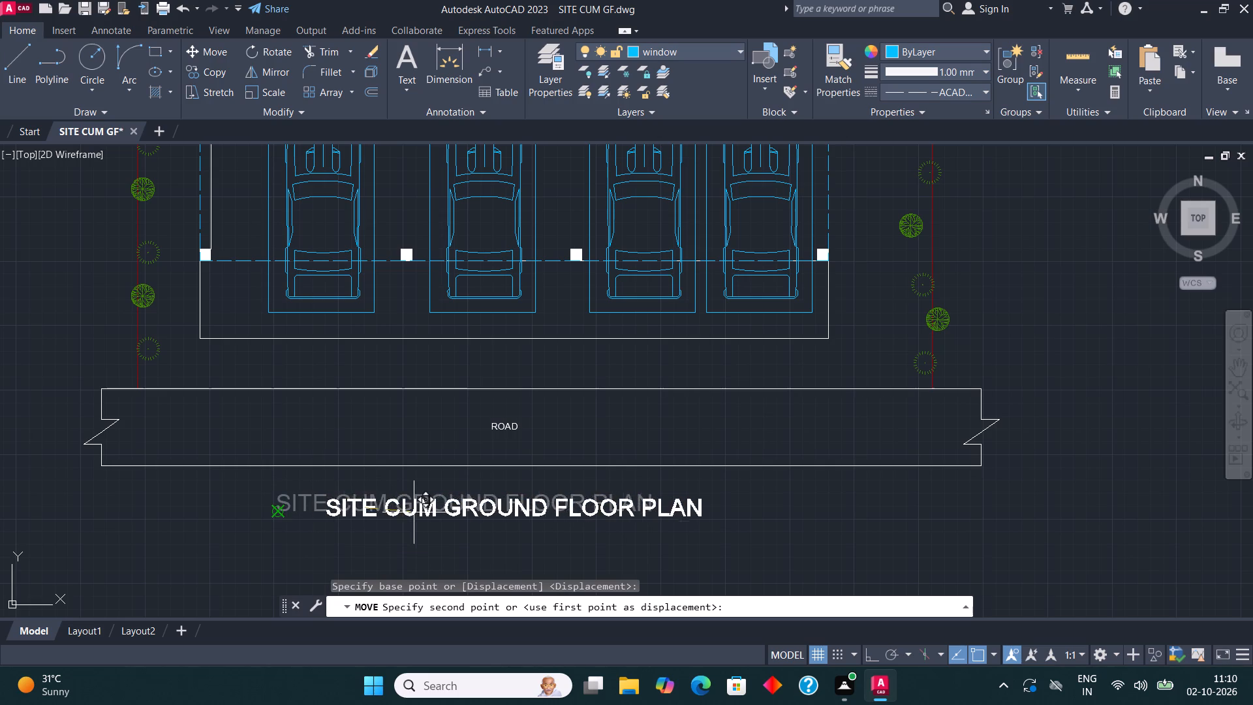
left_click(433, 507)
Examine the title's placement against the road, parking area and whole floor plan.
scroll(369, 494, "down", 3)
middle_click_drag(447, 463, 450, 466)
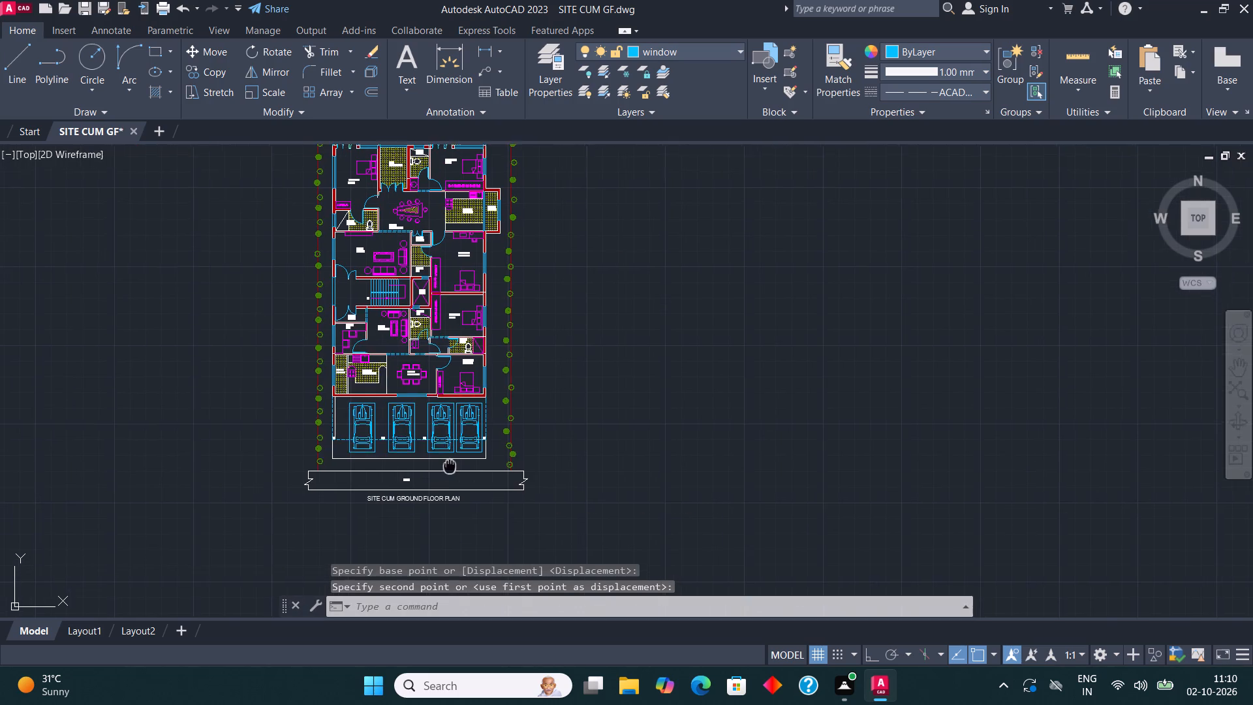
middle_click_drag(450, 466, 469, 523)
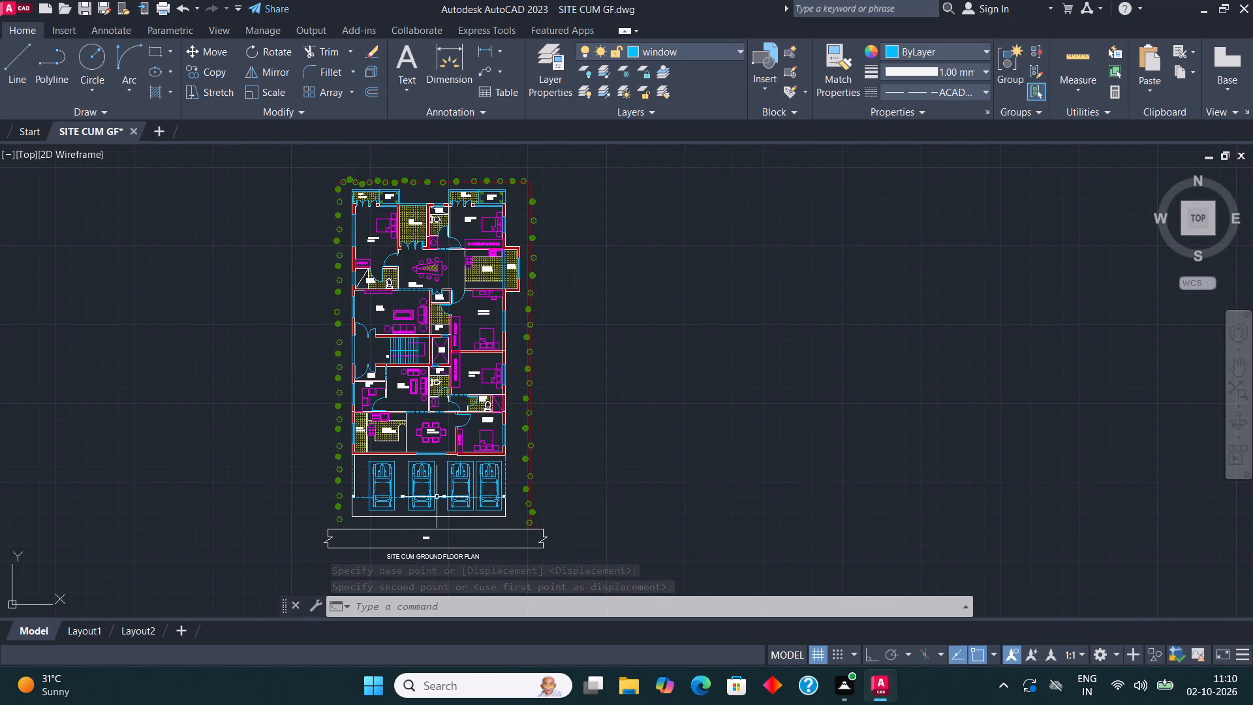
scroll(368, 533, "up", 2)
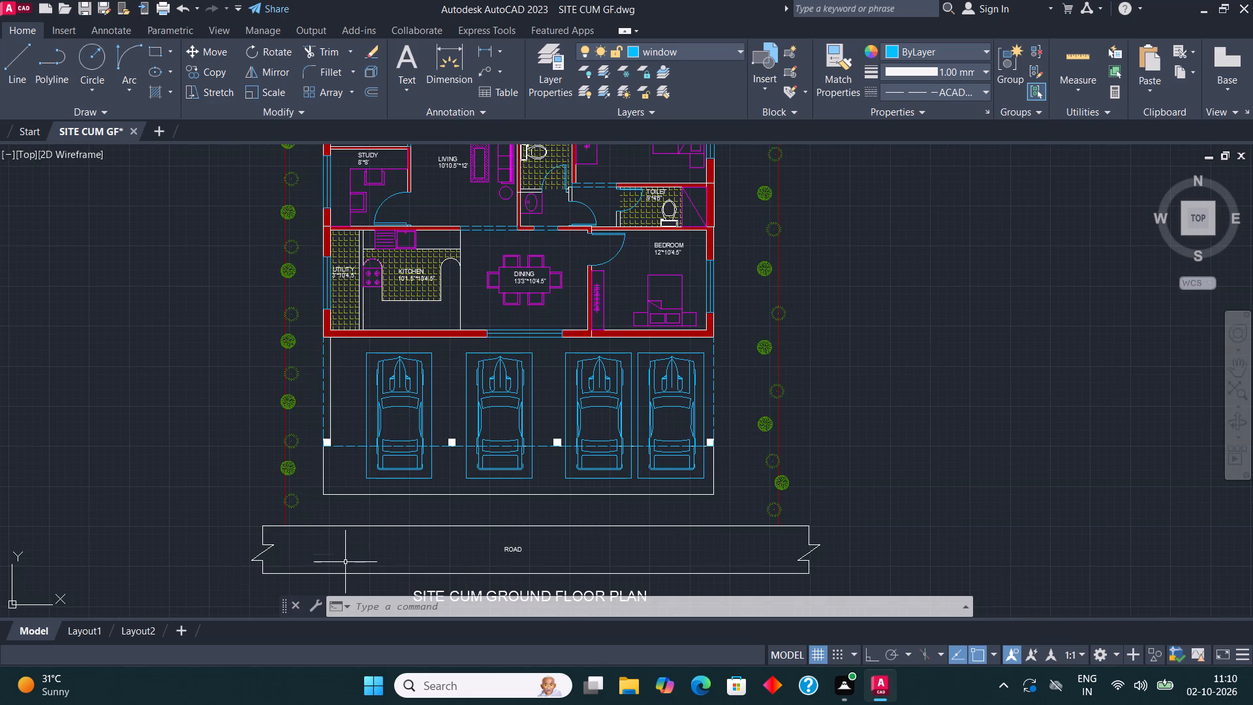
middle_click_drag(457, 373, 403, 422)
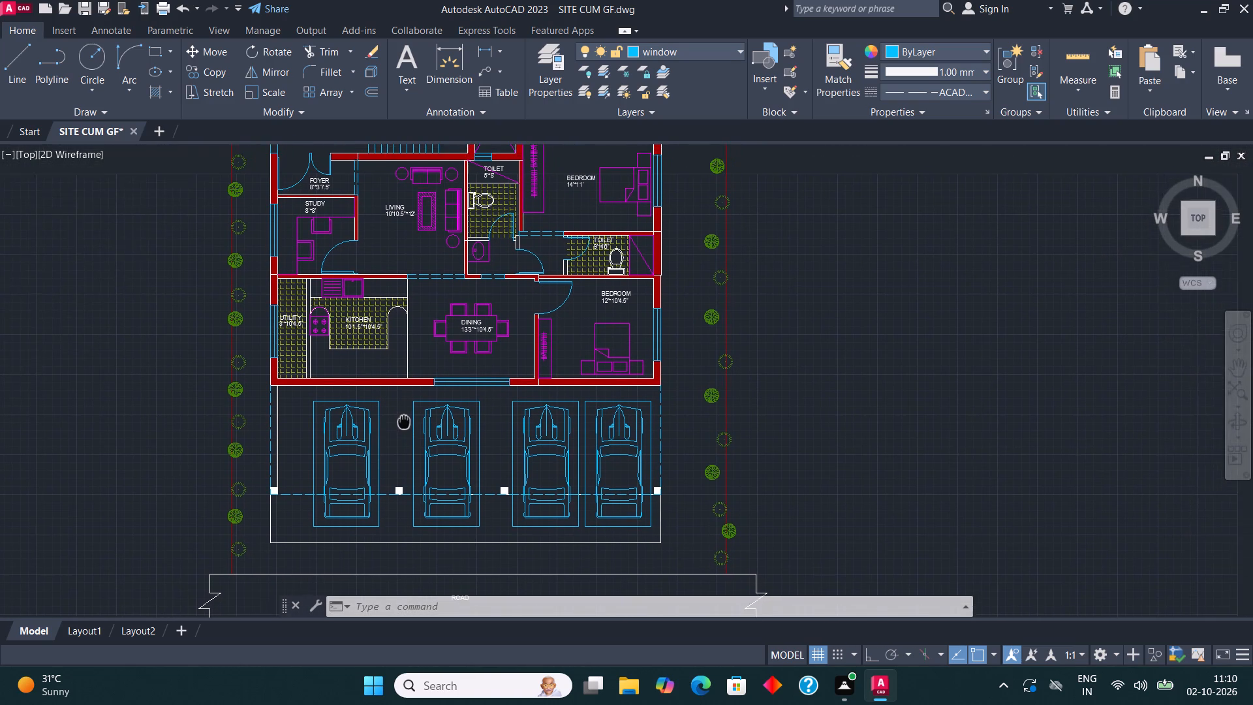
middle_click_drag(403, 422, 393, 441)
scroll(450, 443, "down", 1)
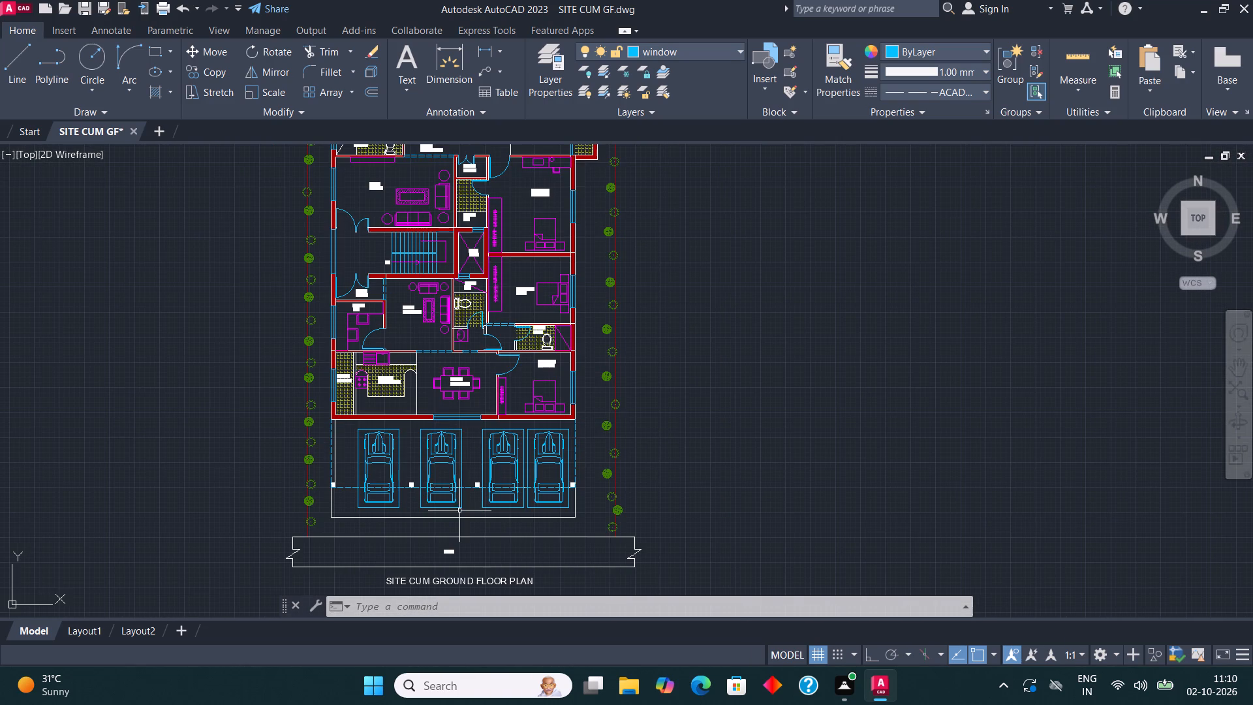
scroll(463, 512, "down", 1)
scroll(405, 537, "up", 2)
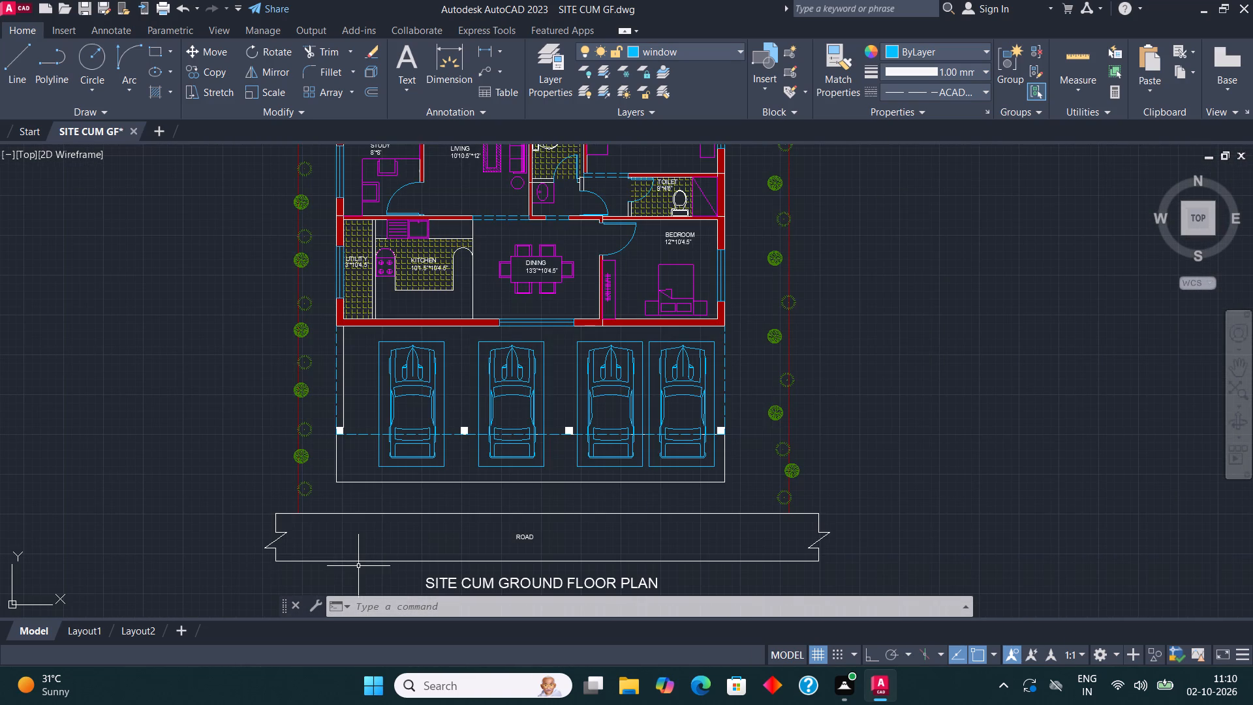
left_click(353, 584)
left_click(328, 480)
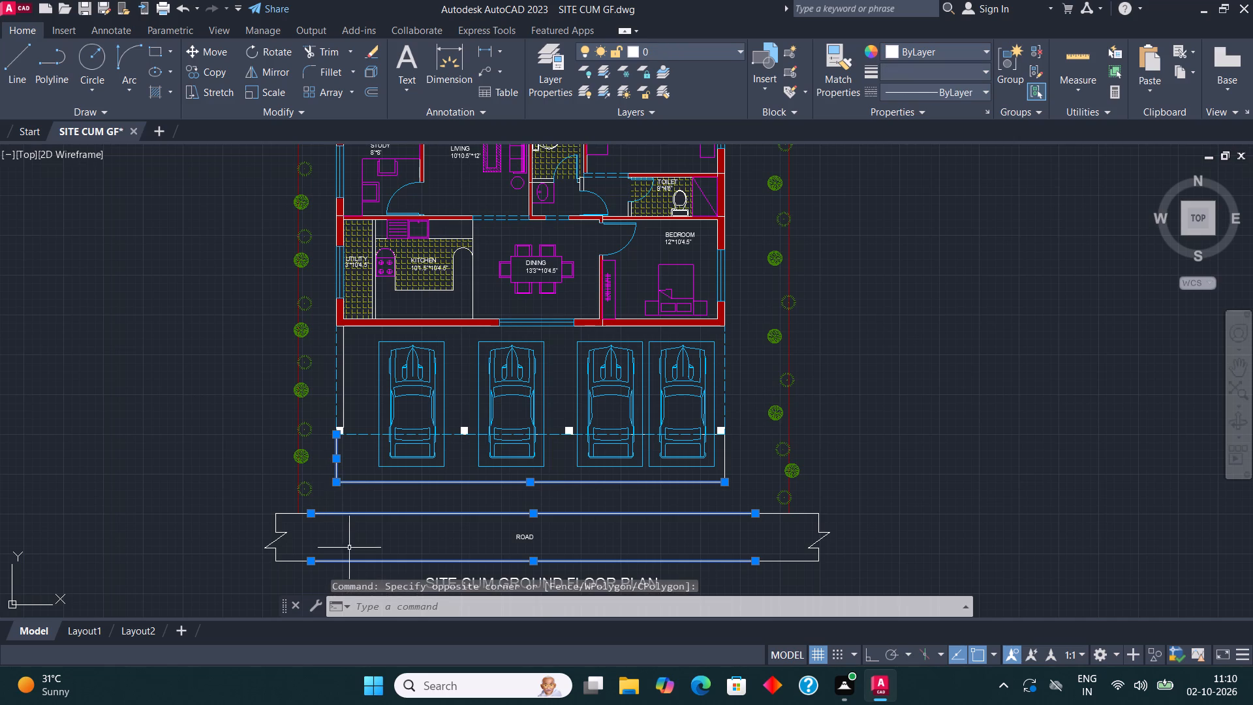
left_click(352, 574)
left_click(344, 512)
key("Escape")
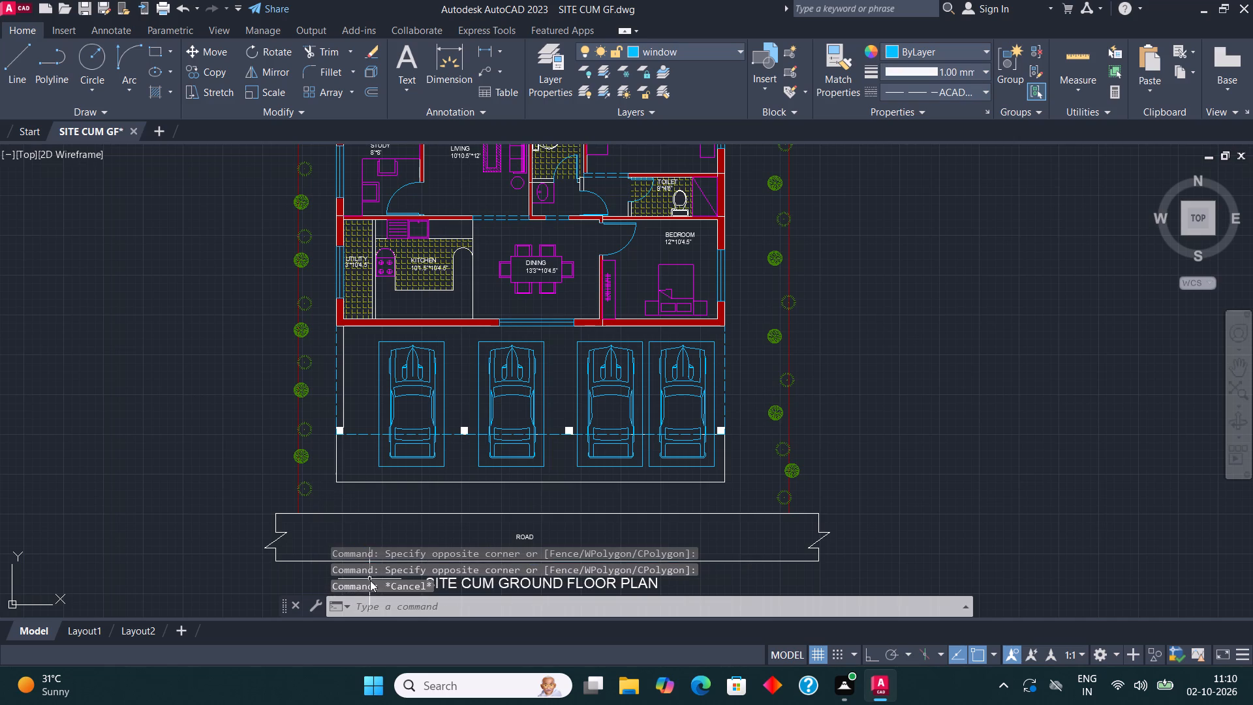
Change the long middle segments of the road's north and south edges to the window layer.
left_click(317, 576)
left_click(315, 511)
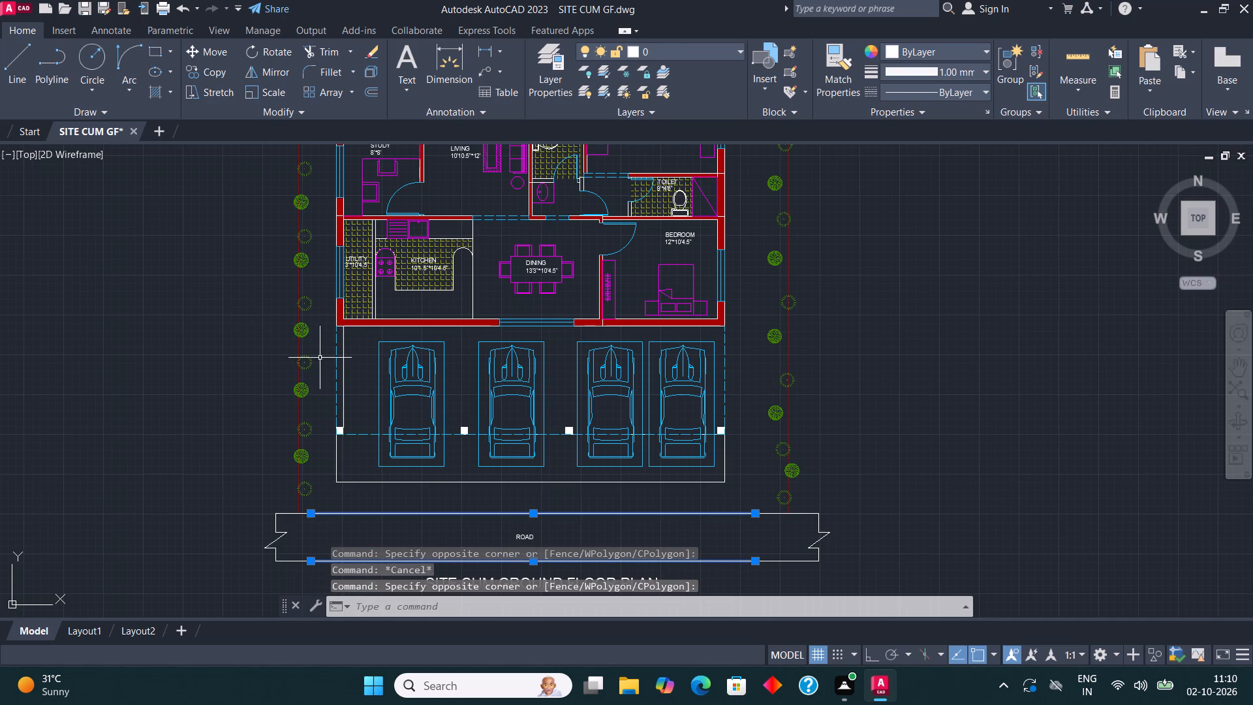
left_click(655, 54)
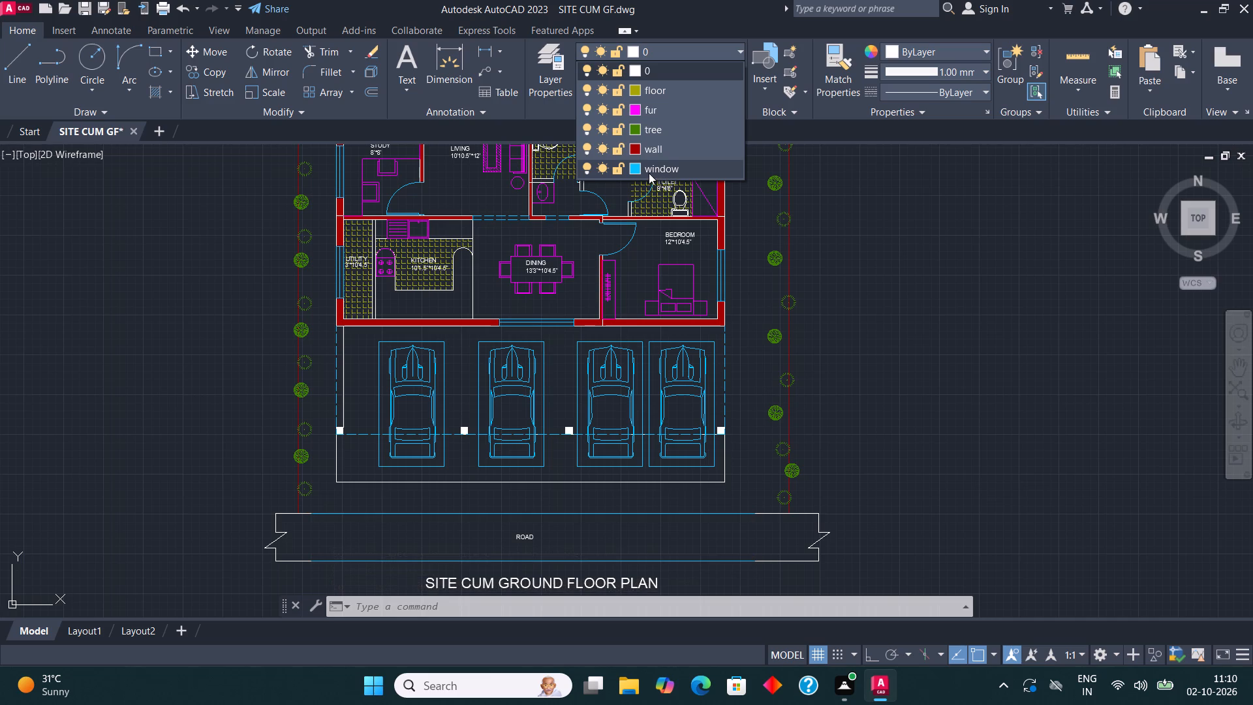
left_click(649, 173)
key("Escape")
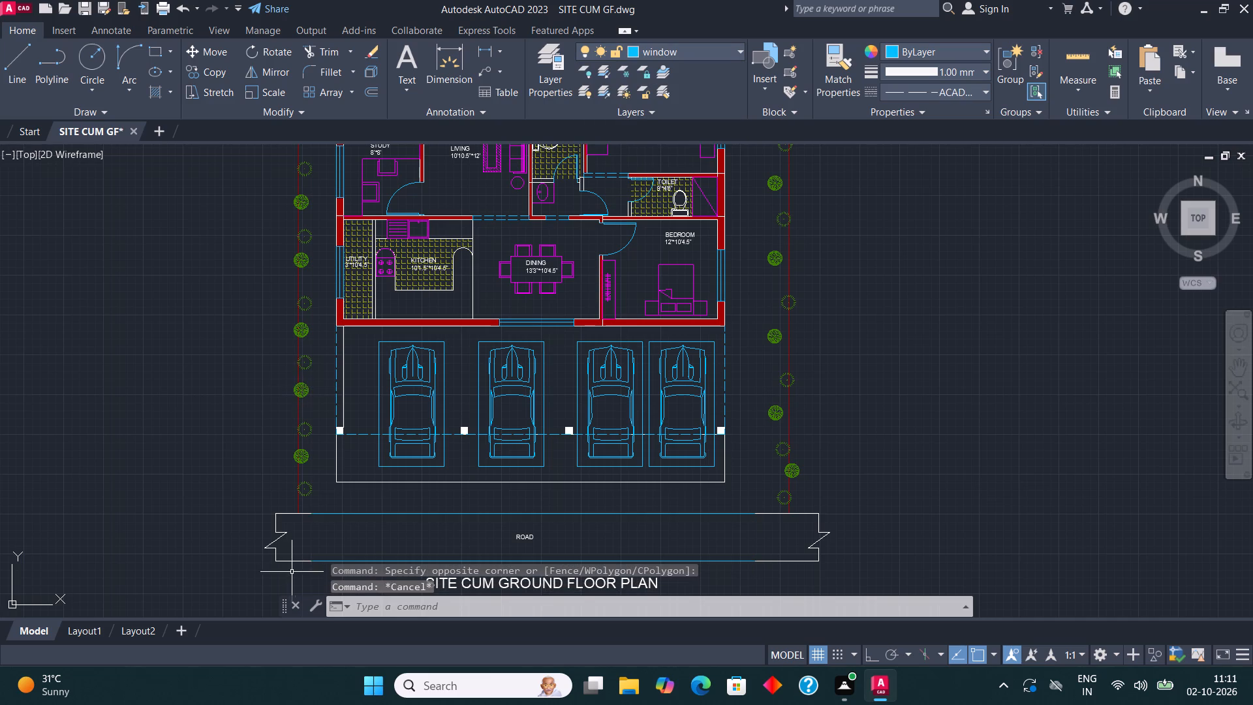
Change the four short edge segments at the road's west and east ends to the window layer and deselect them.
scroll(298, 562, "up", 1)
left_click(294, 561)
left_click(288, 484)
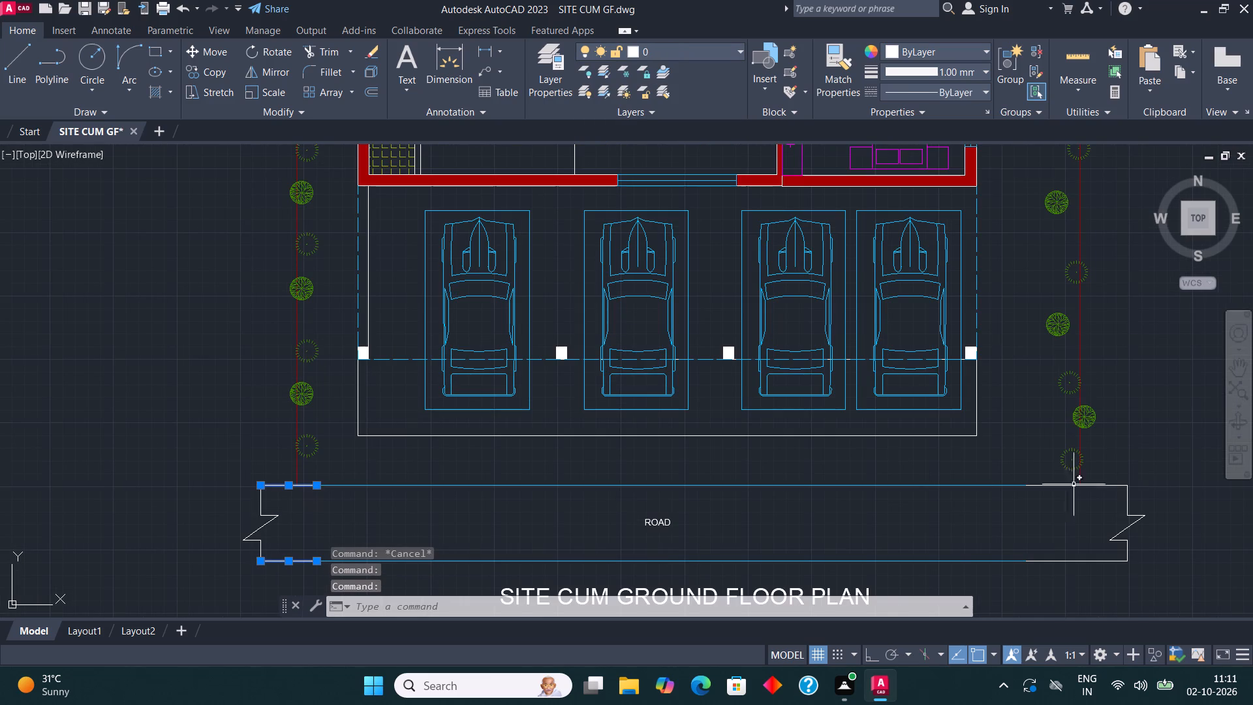
left_click(1111, 482)
left_click(1090, 501)
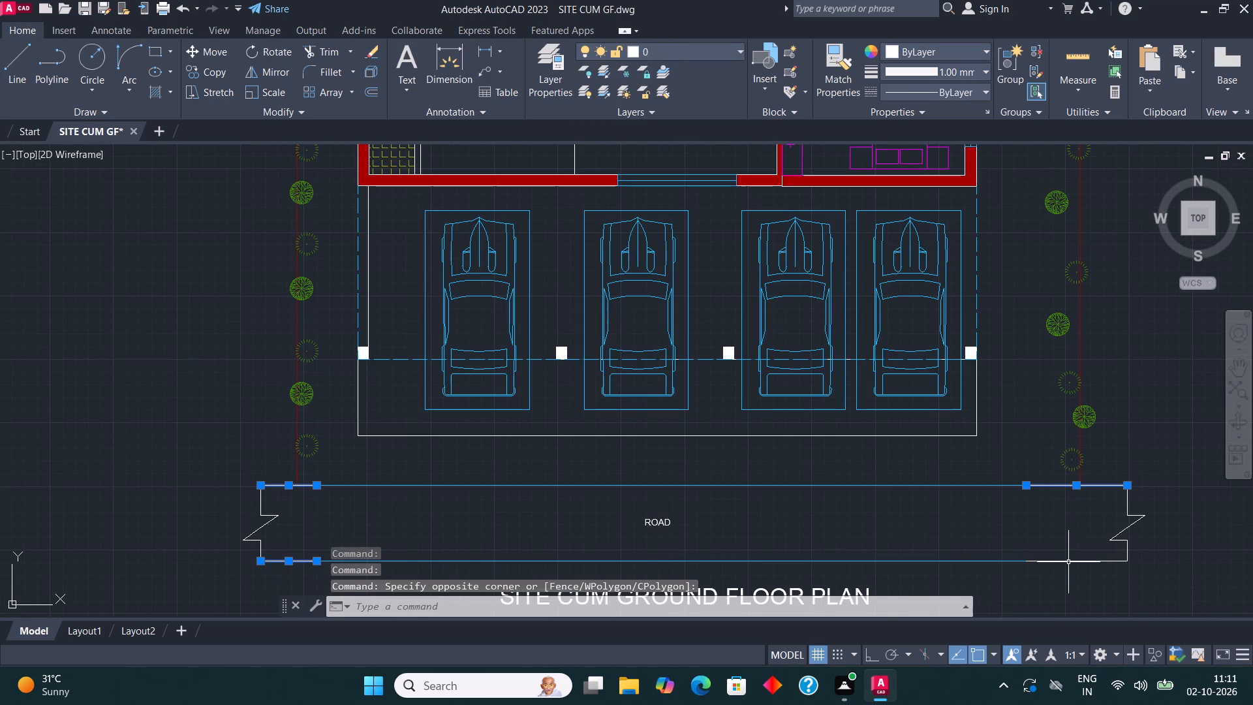
left_click(1068, 564)
left_click(1059, 554)
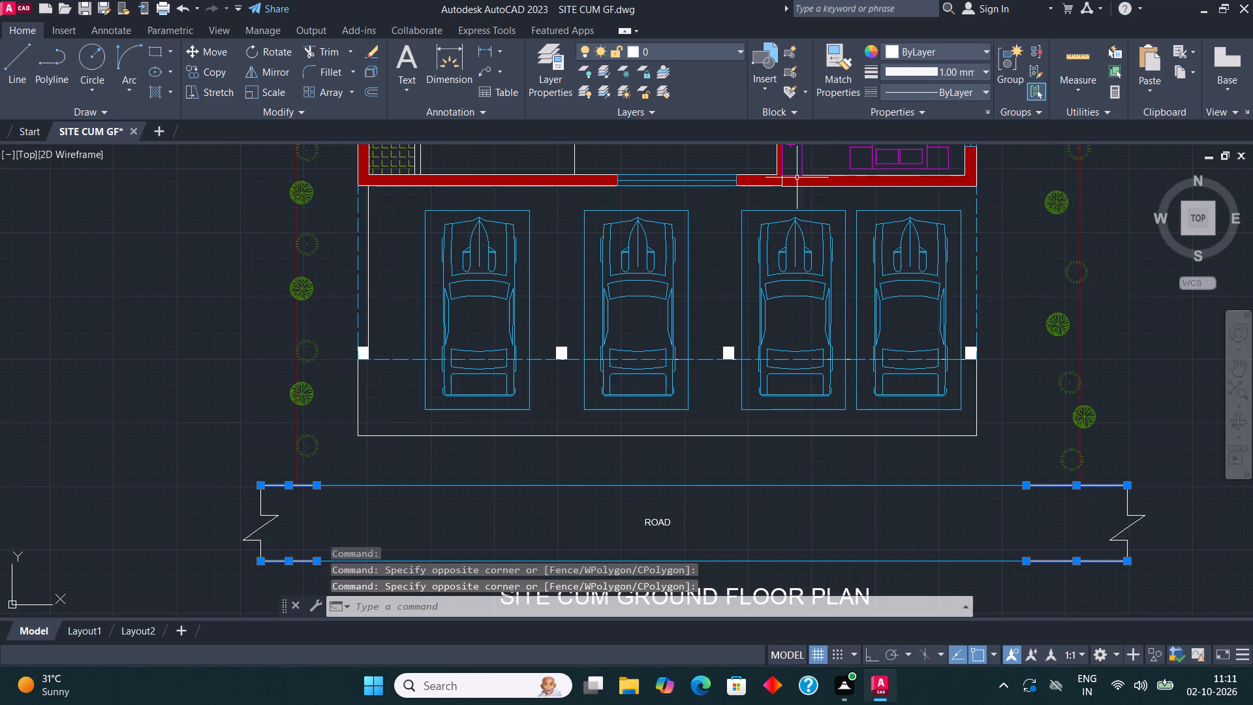
left_click(675, 49)
left_click(687, 169)
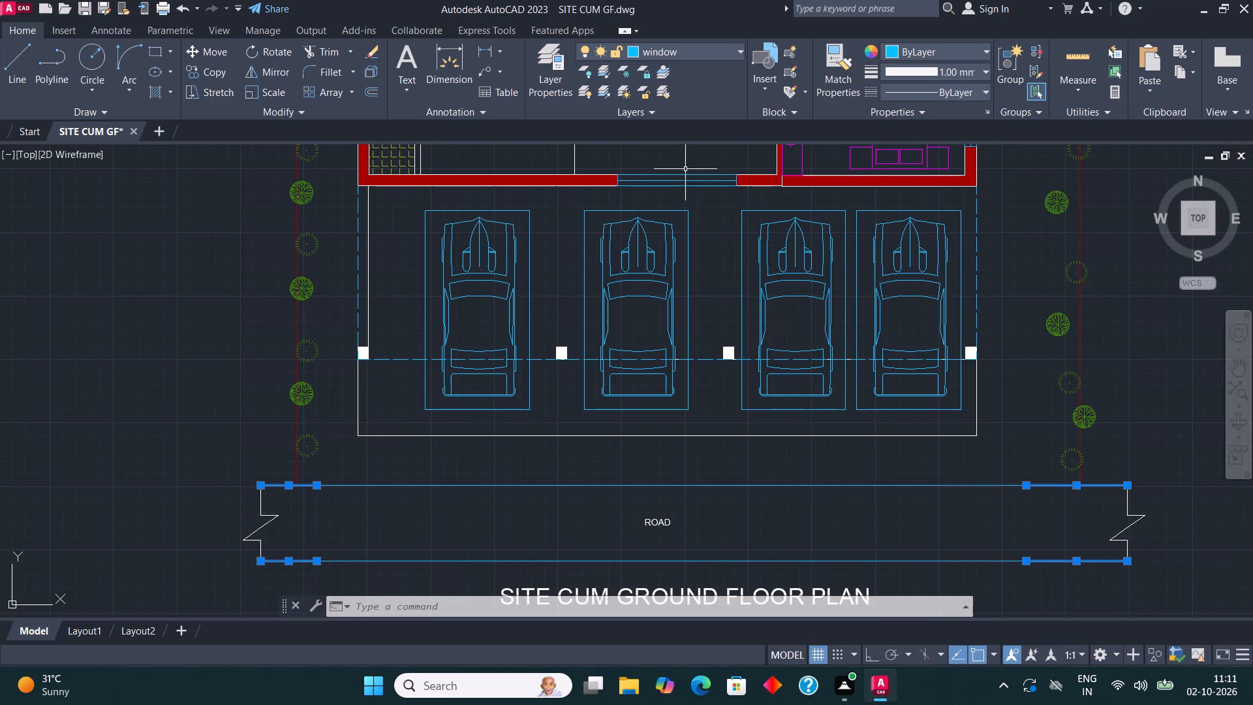
scroll(557, 393, "down", 1)
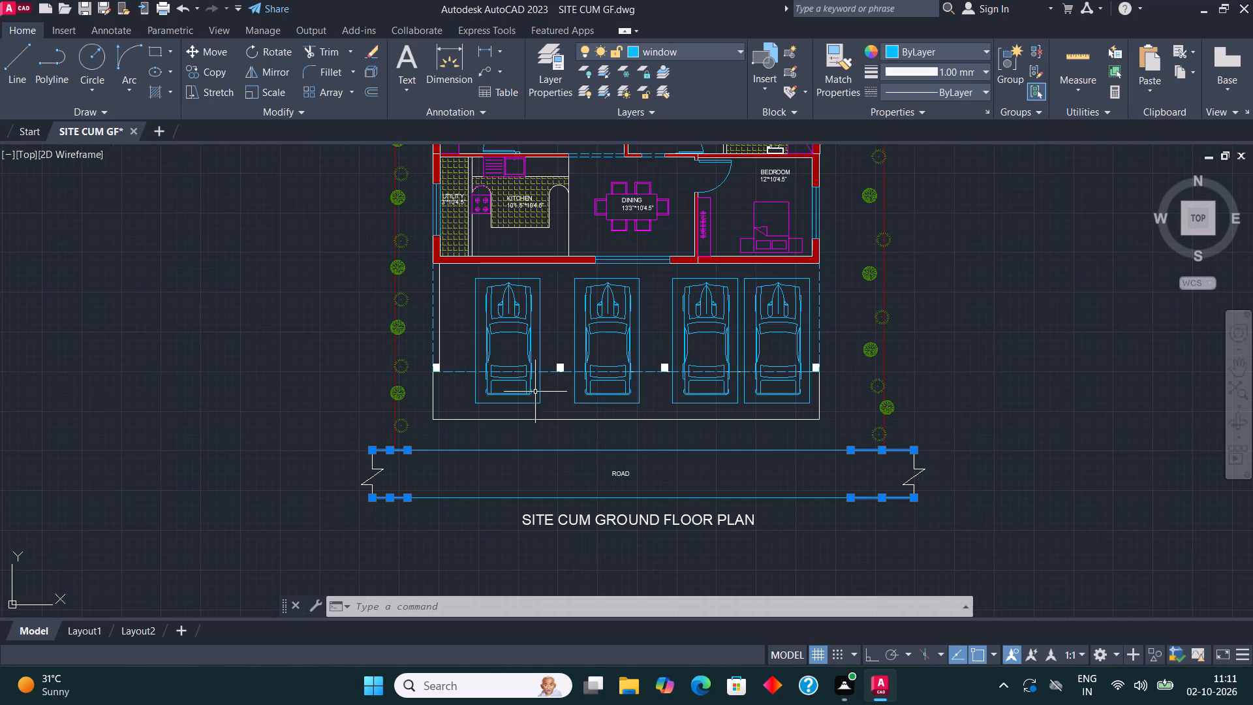
key("Escape")
Look over the plan from the road and parking up to the tree-lined north boundary.
middle_click_drag(651, 442, 568, 454)
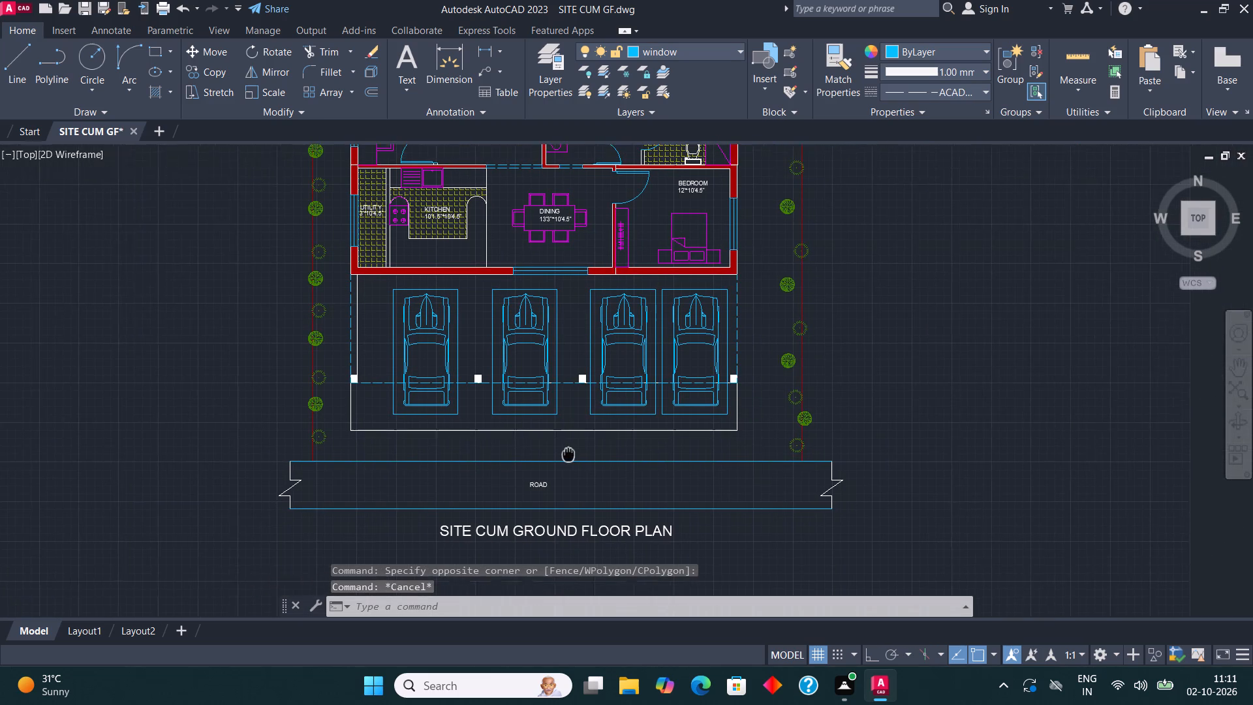
middle_click_drag(568, 454, 512, 483)
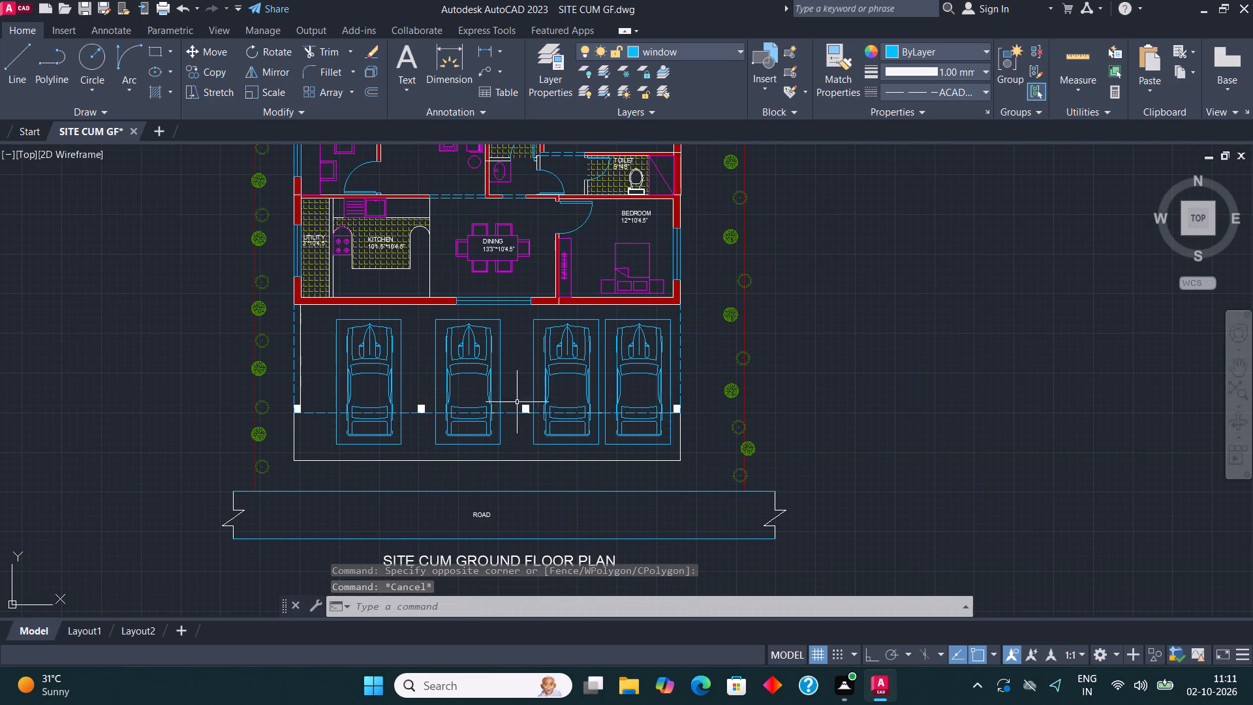
scroll(519, 435, "down", 1)
middle_click_drag(544, 380, 538, 405)
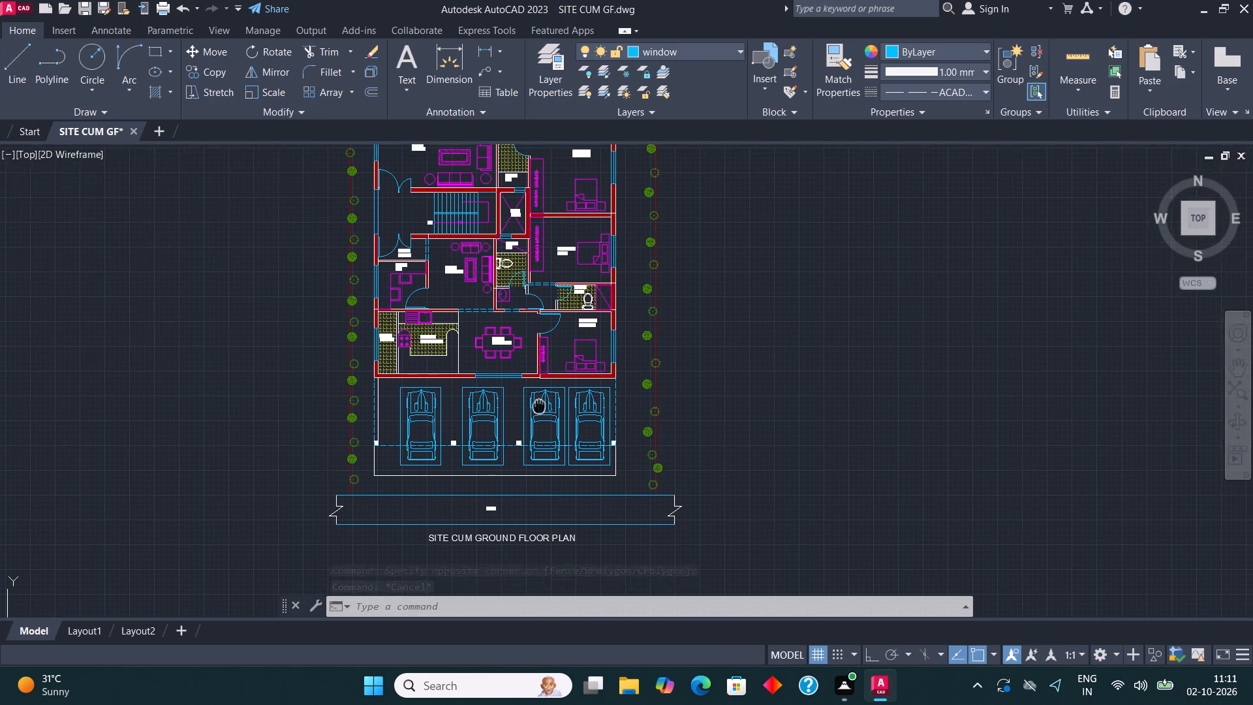
middle_click_drag(538, 405, 526, 427)
middle_click_drag(560, 405, 561, 478)
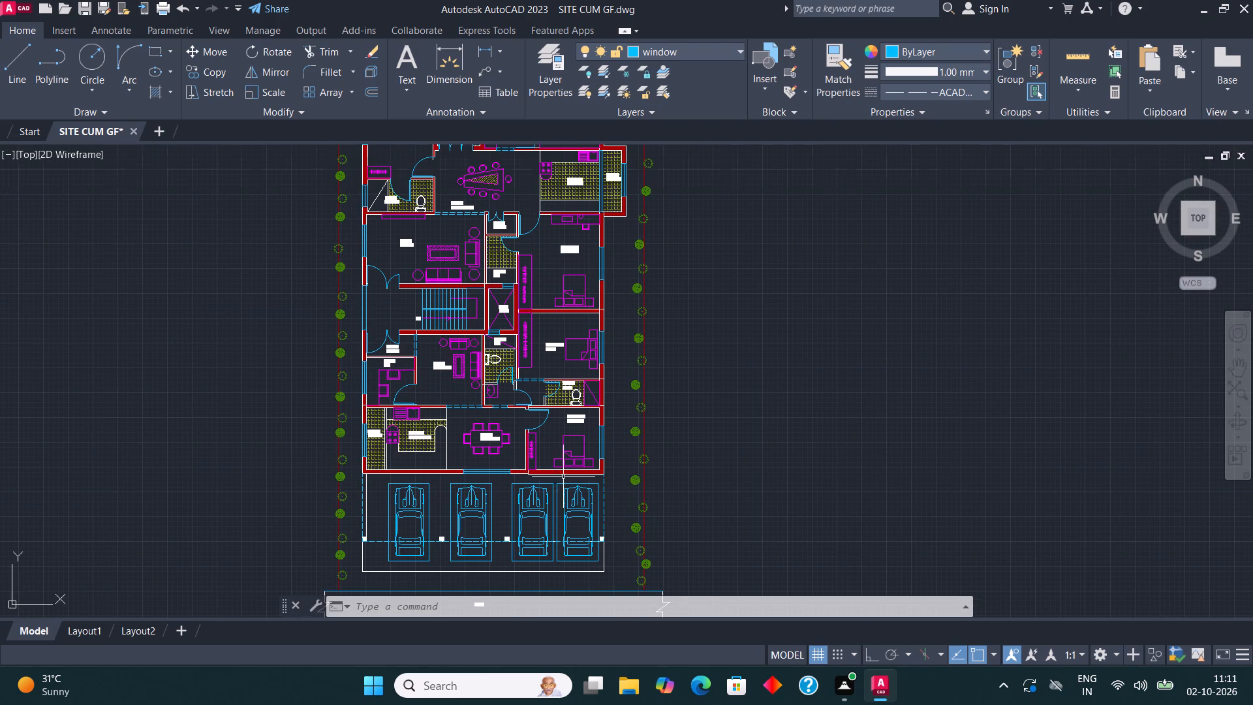
scroll(424, 439, "up", 1)
scroll(454, 443, "down", 1)
middle_click_drag(549, 416, 548, 477)
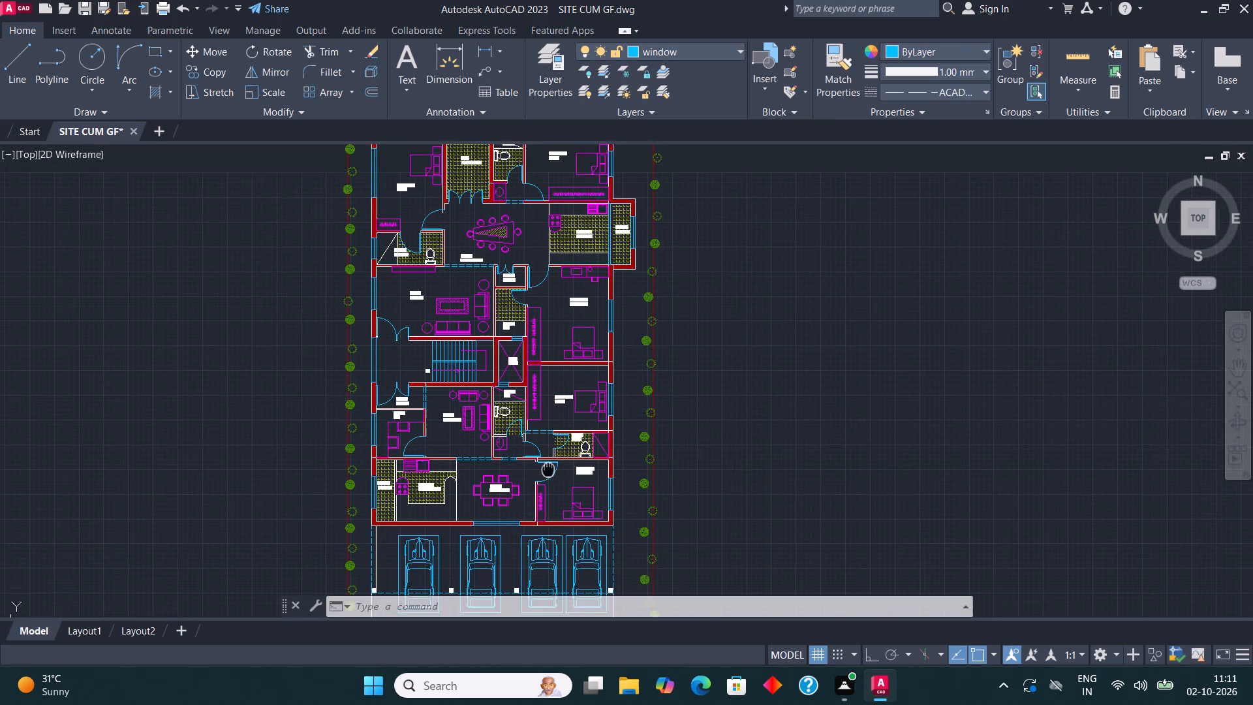
middle_click_drag(548, 477, 525, 532)
middle_click_drag(516, 321, 516, 461)
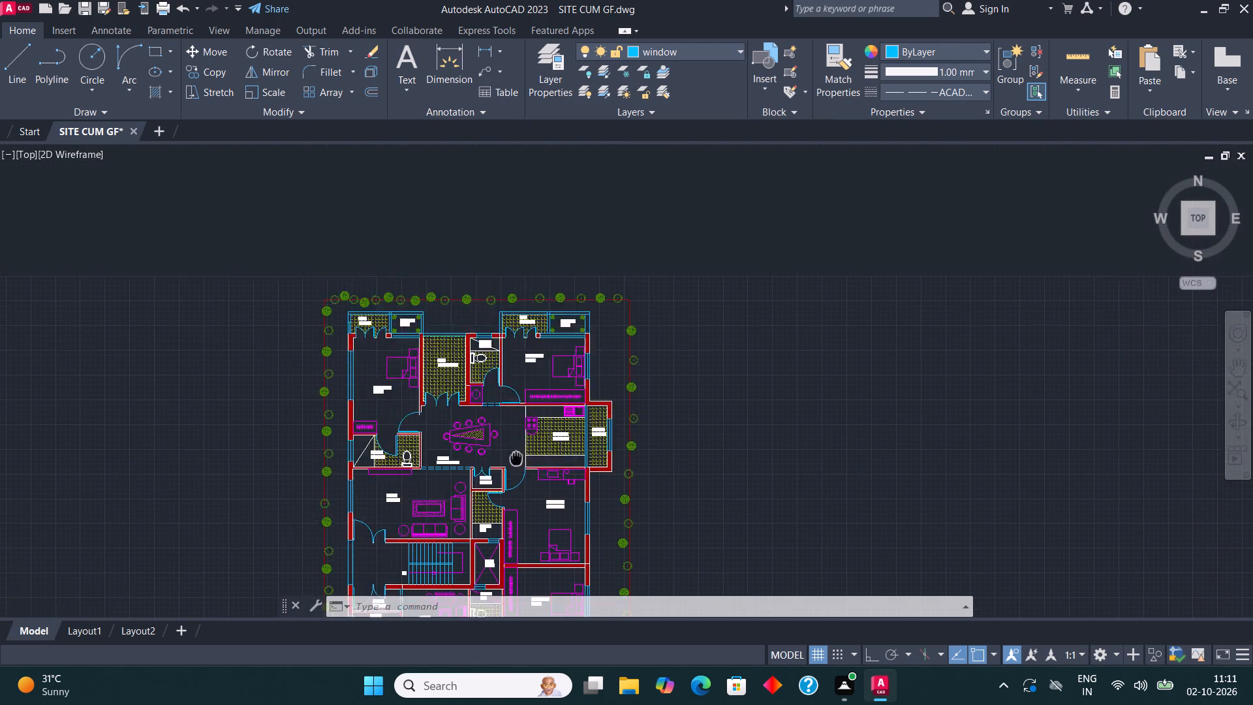
middle_click_drag(516, 461, 494, 569)
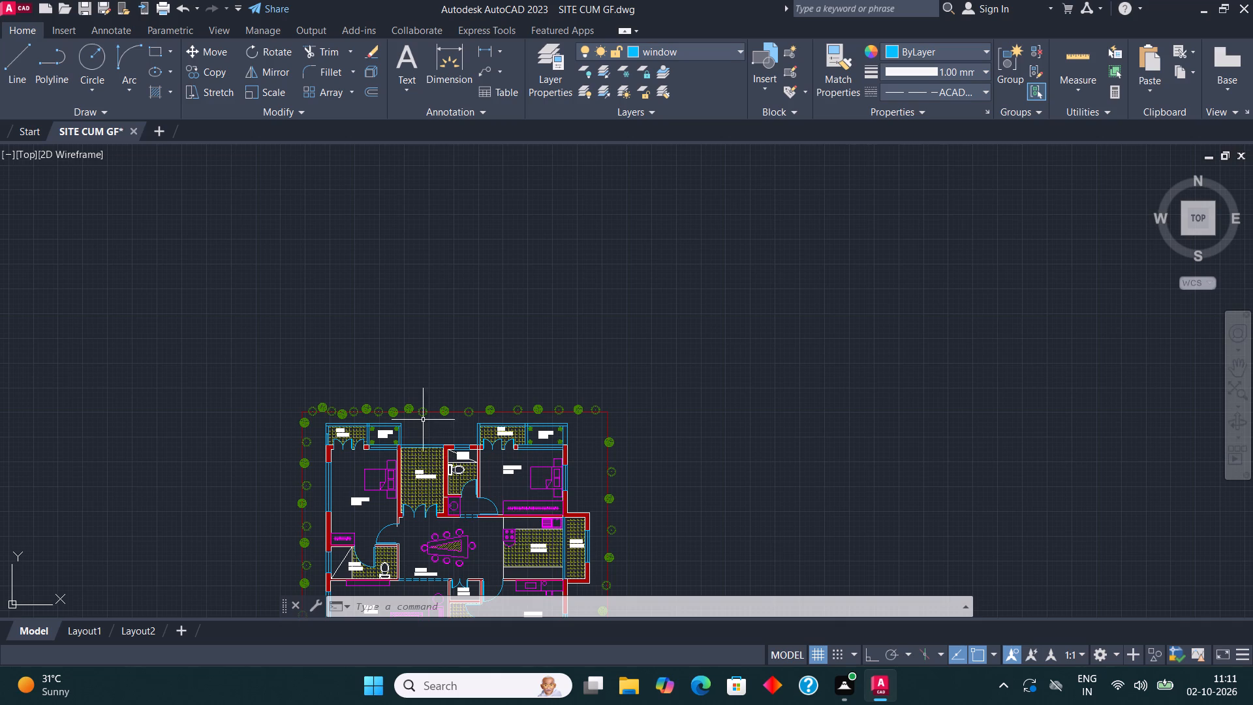
middle_click_drag(427, 419, 449, 368)
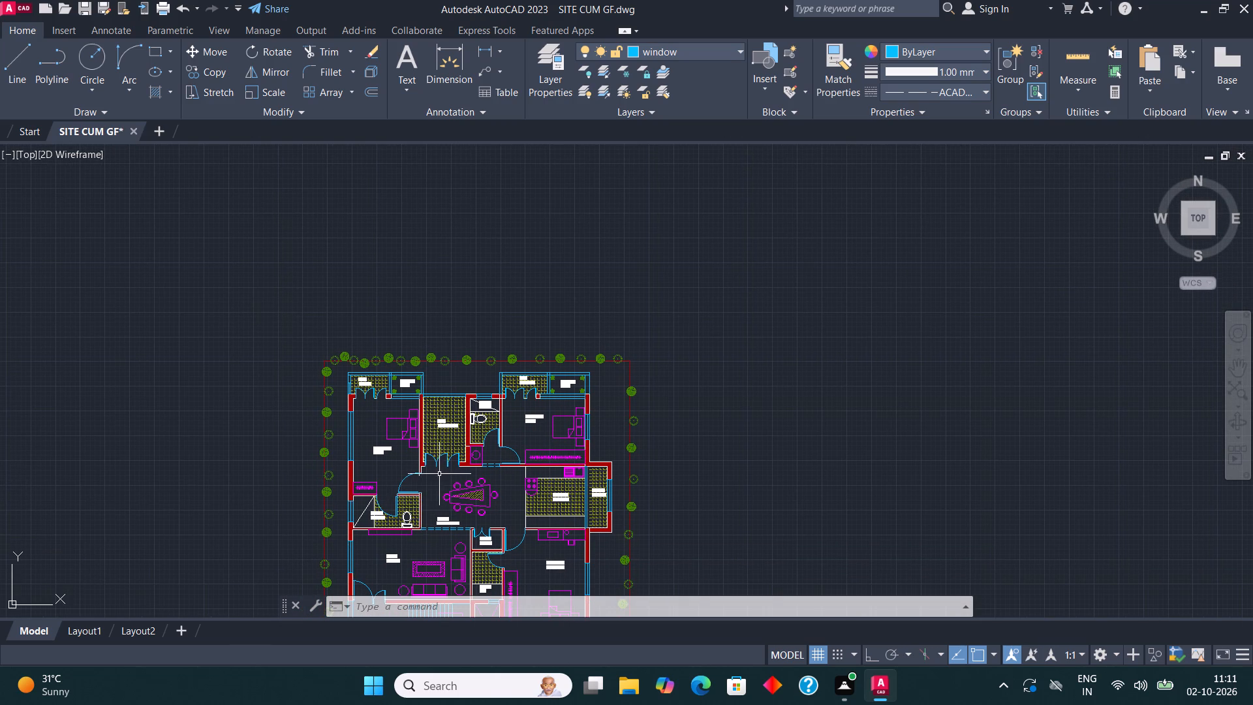
Make layer 0 current and dimension the building's overall width across its north side, placing the dimension beyond the tree line.
scroll(249, 470, "up", 1)
middle_click_drag(276, 470, 140, 608)
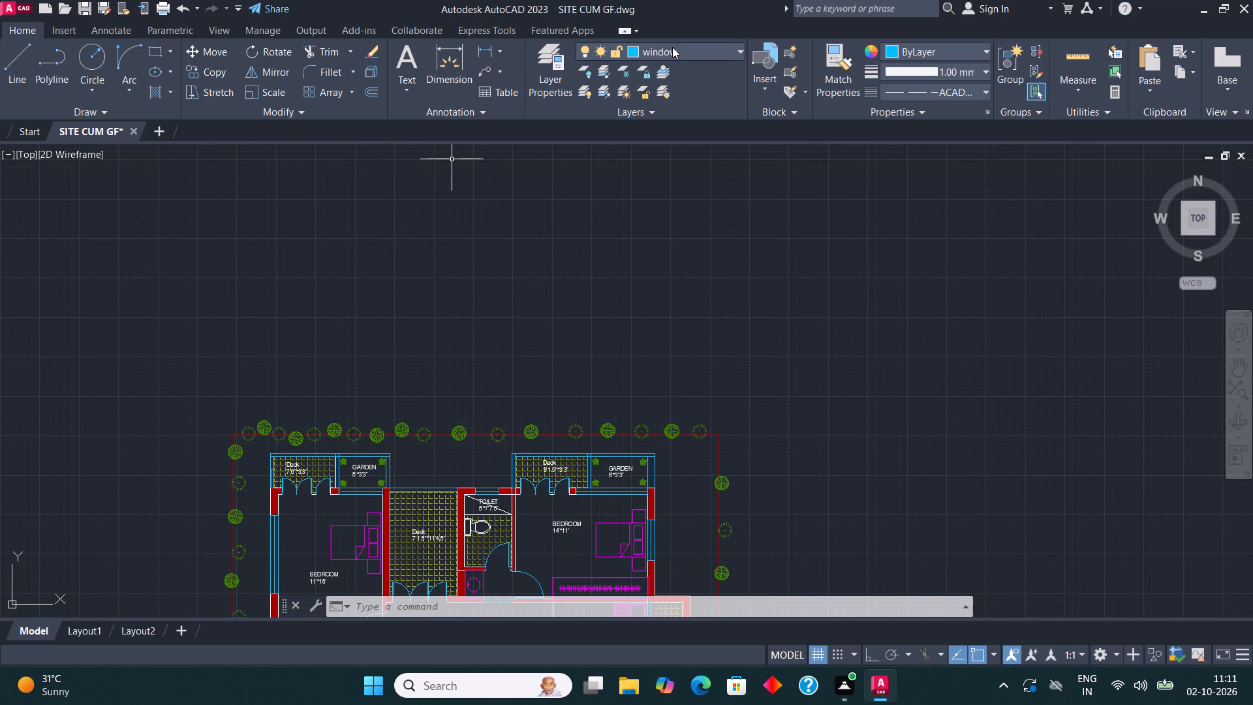
left_click(672, 47)
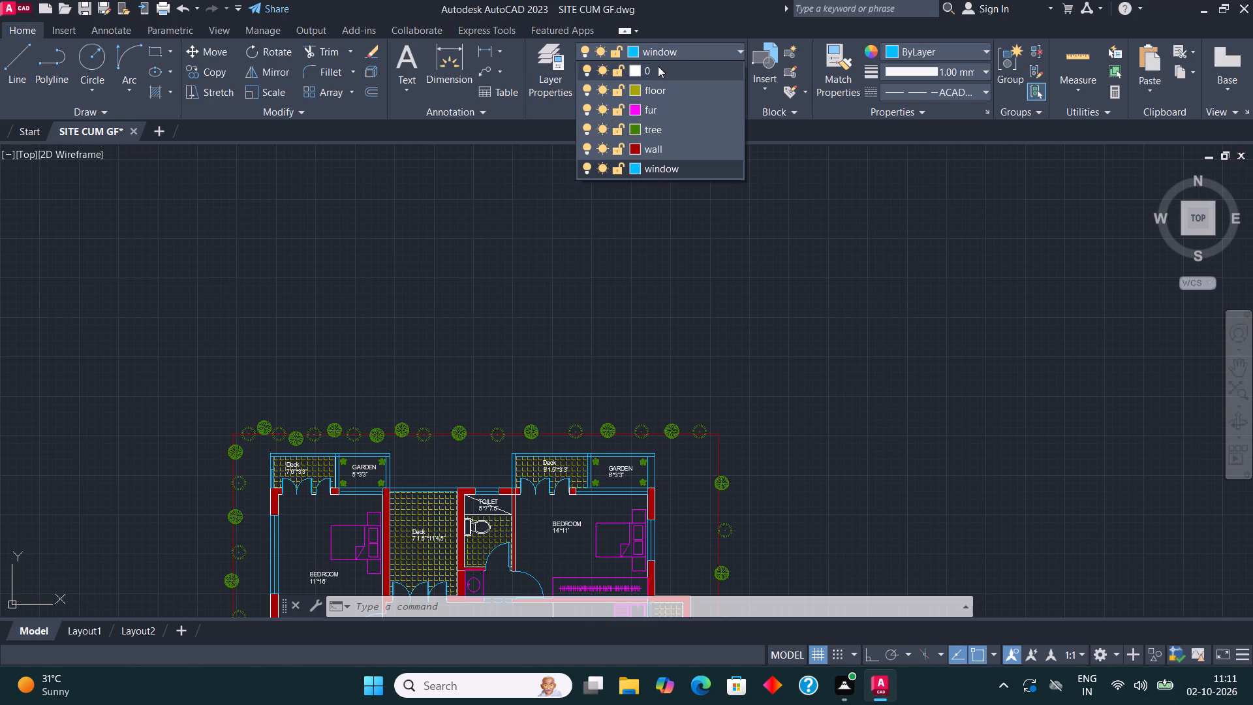
left_click(657, 69)
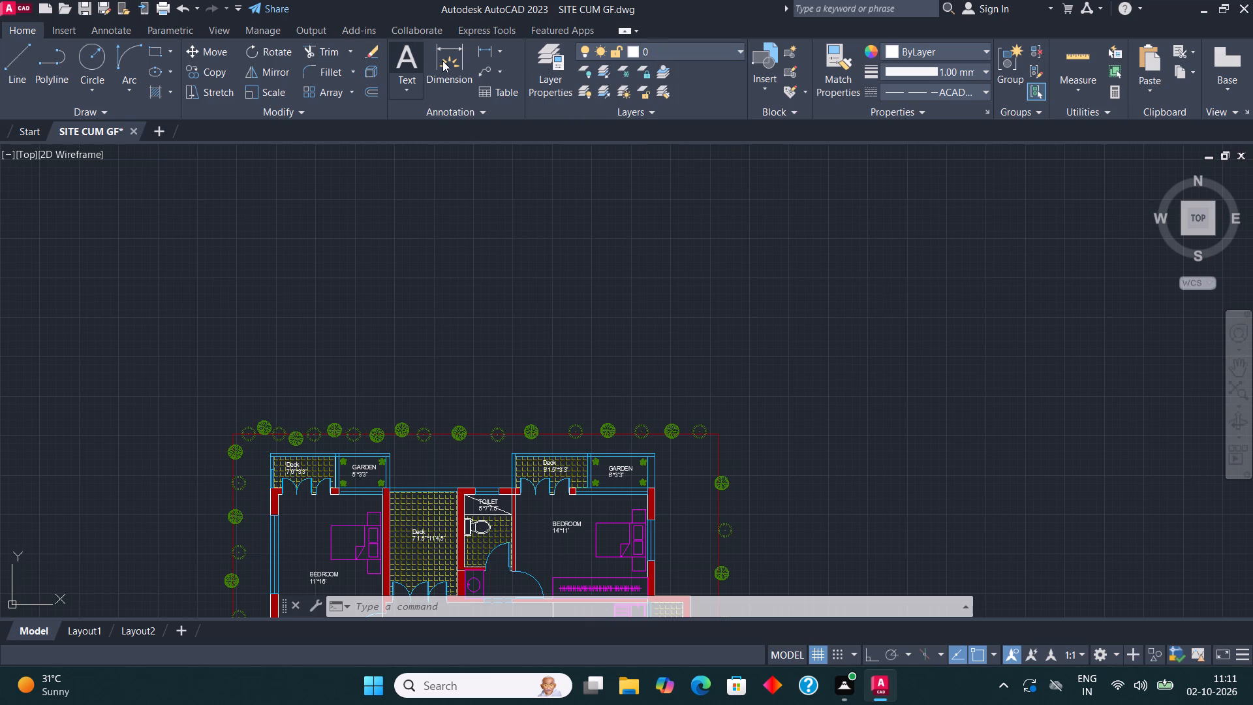
left_click(442, 61)
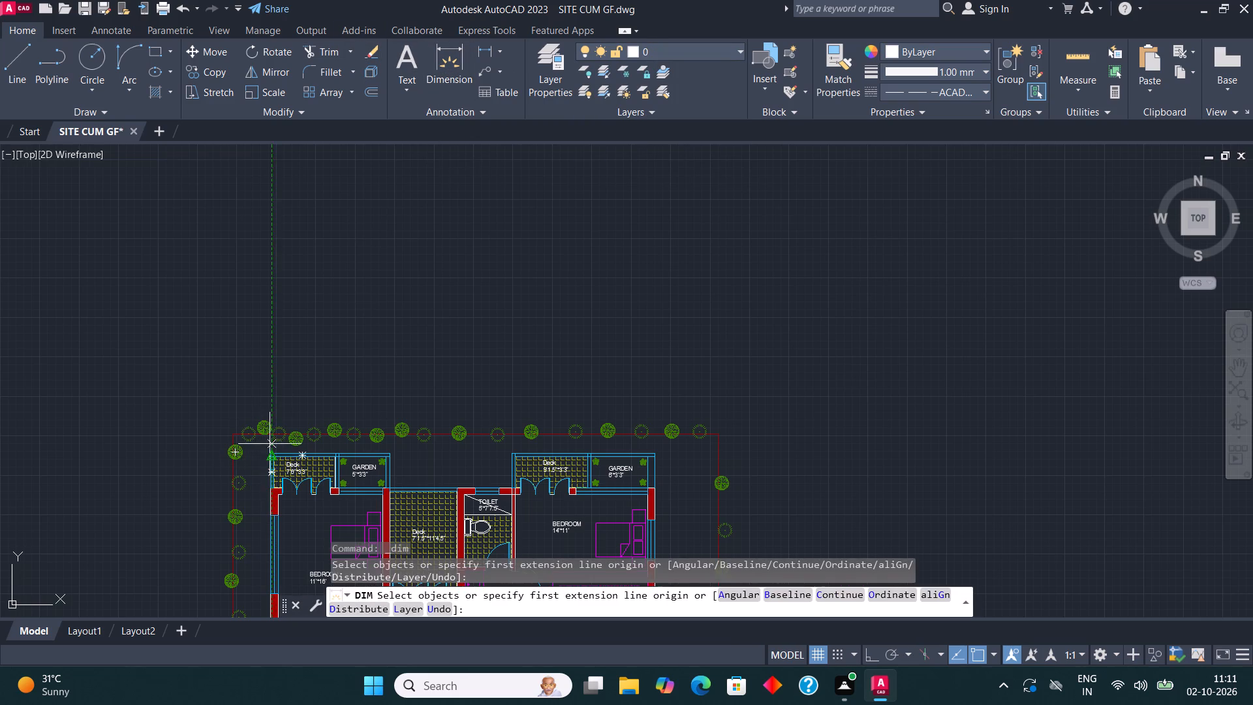
scroll(270, 444, "up", 3)
left_click(265, 488)
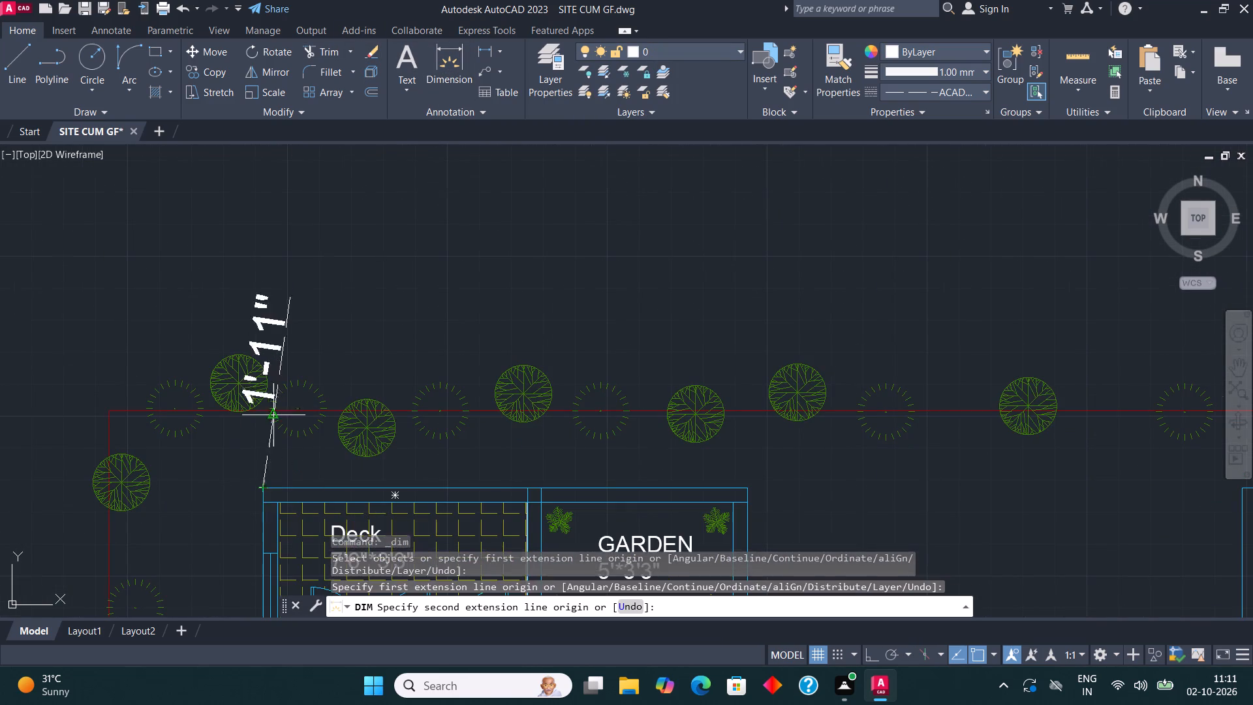
scroll(273, 415, "down", 2)
left_click(878, 446)
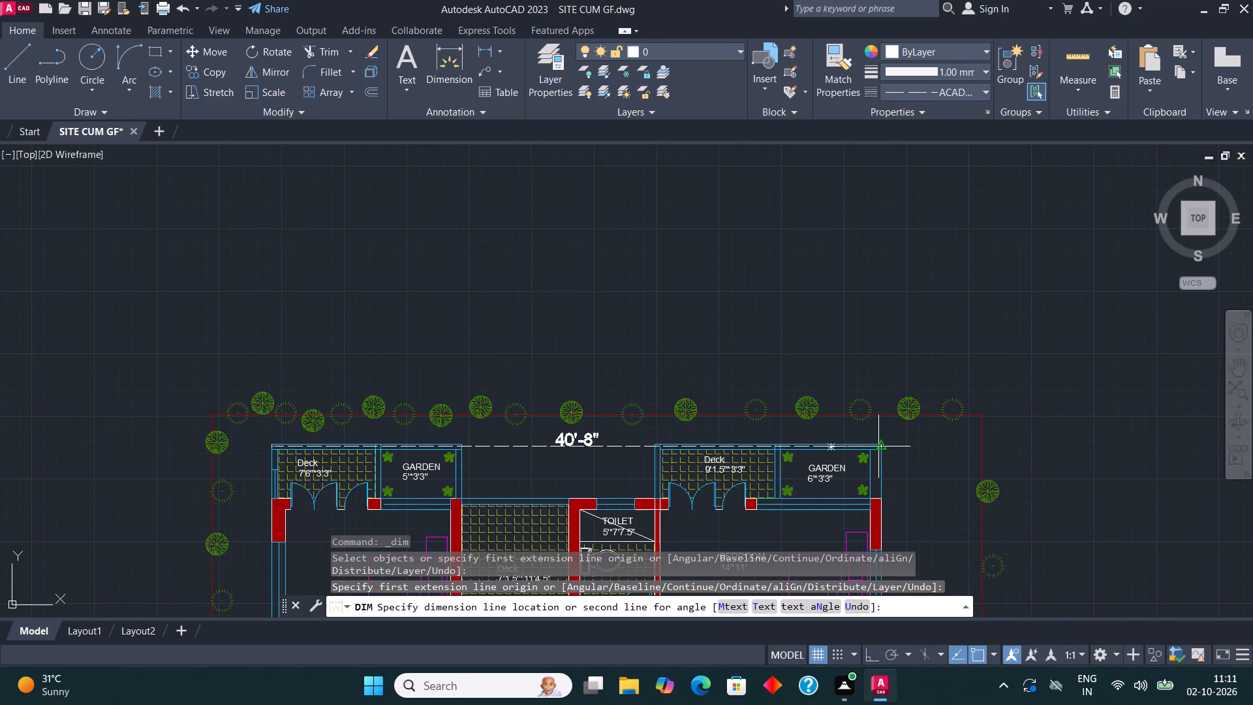
left_click(869, 331)
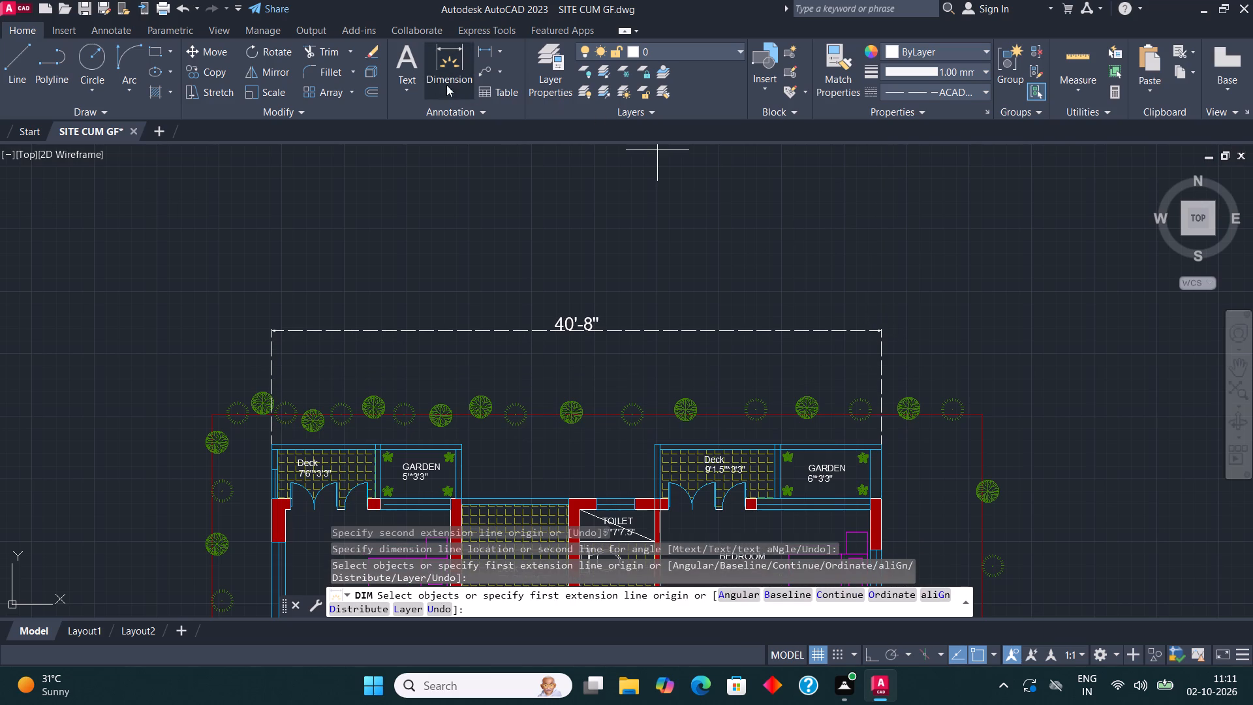
Dimension the building's length from its north-east corner to the south wall above the parking, placed east of the site boundary.
left_click(448, 55)
scroll(543, 209, "down", 2)
scroll(741, 316, "up", 4)
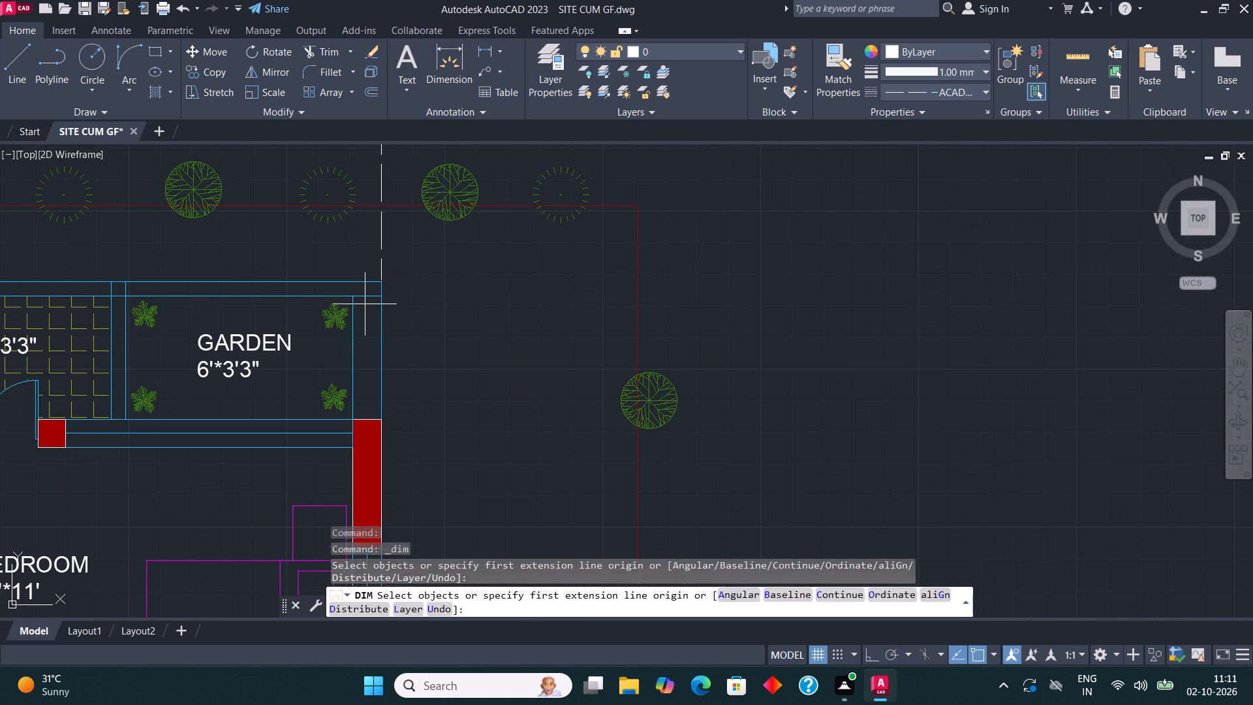
left_click(382, 281)
scroll(639, 234, "down", 4)
scroll(630, 300, "down", 3)
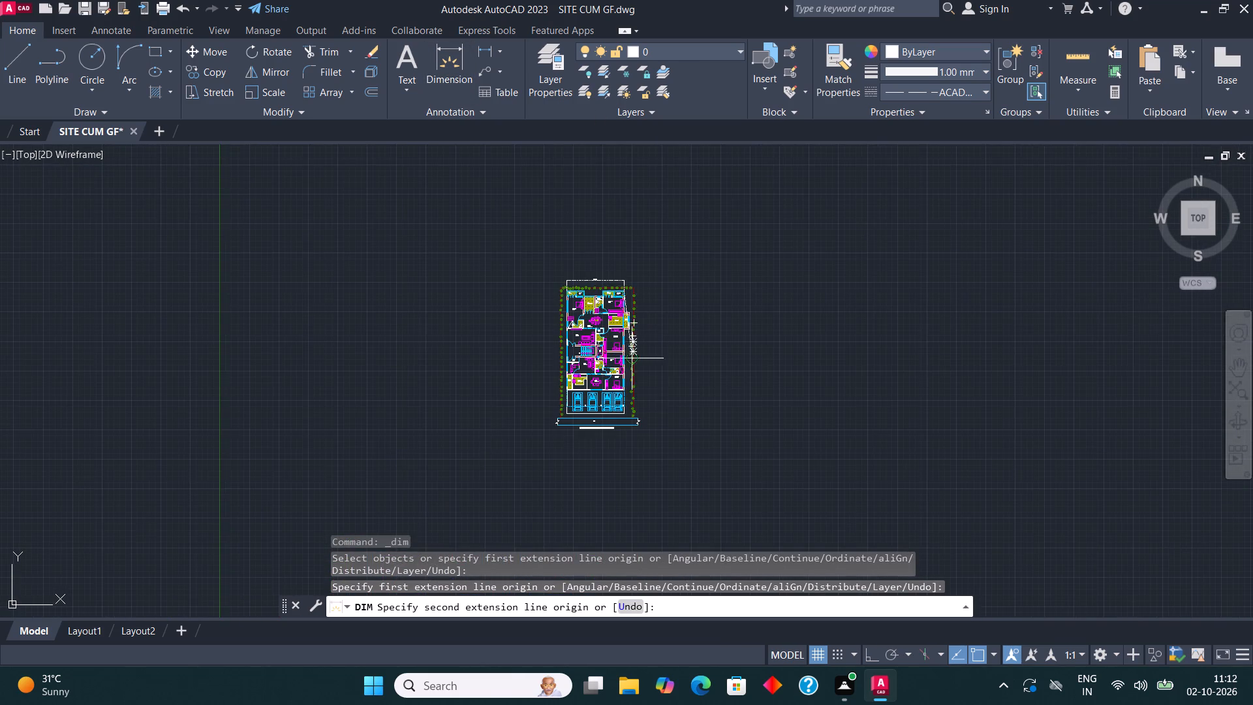
scroll(630, 421, "up", 4)
scroll(568, 373, "up", 2)
middle_click_drag(626, 82, 619, 168)
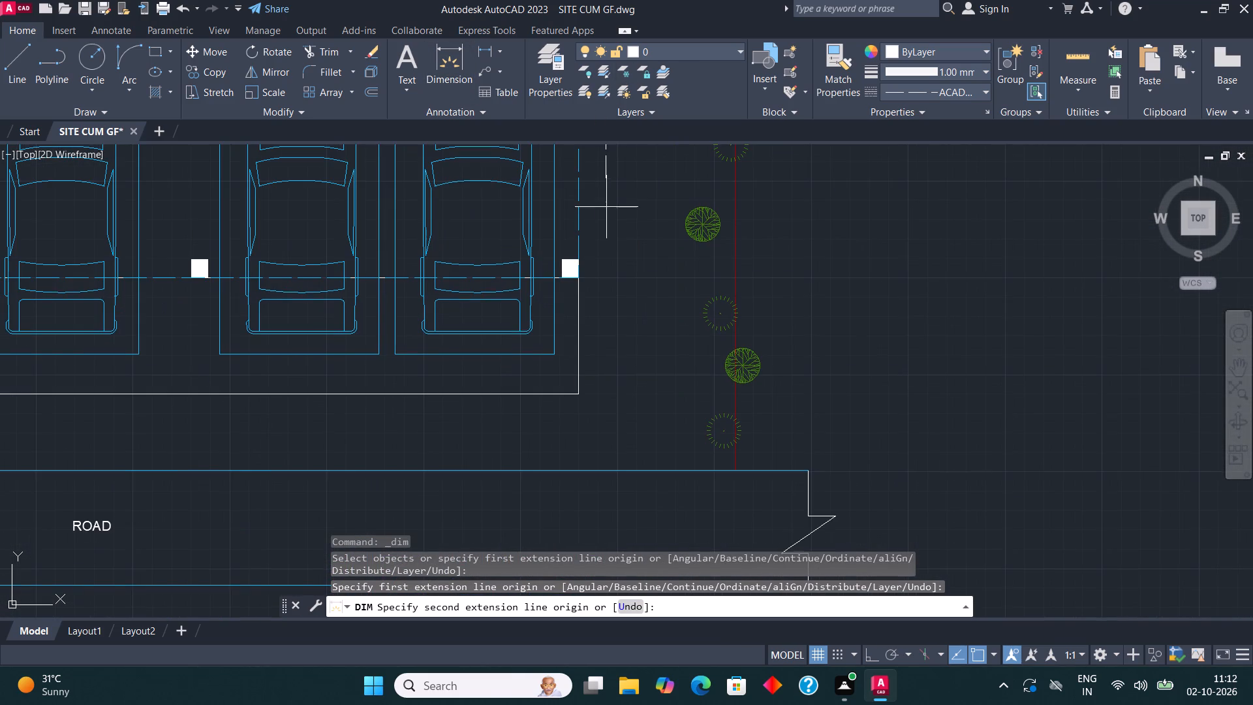
middle_click_drag(606, 208, 546, 564)
left_click(519, 371)
scroll(521, 378, "down", 4)
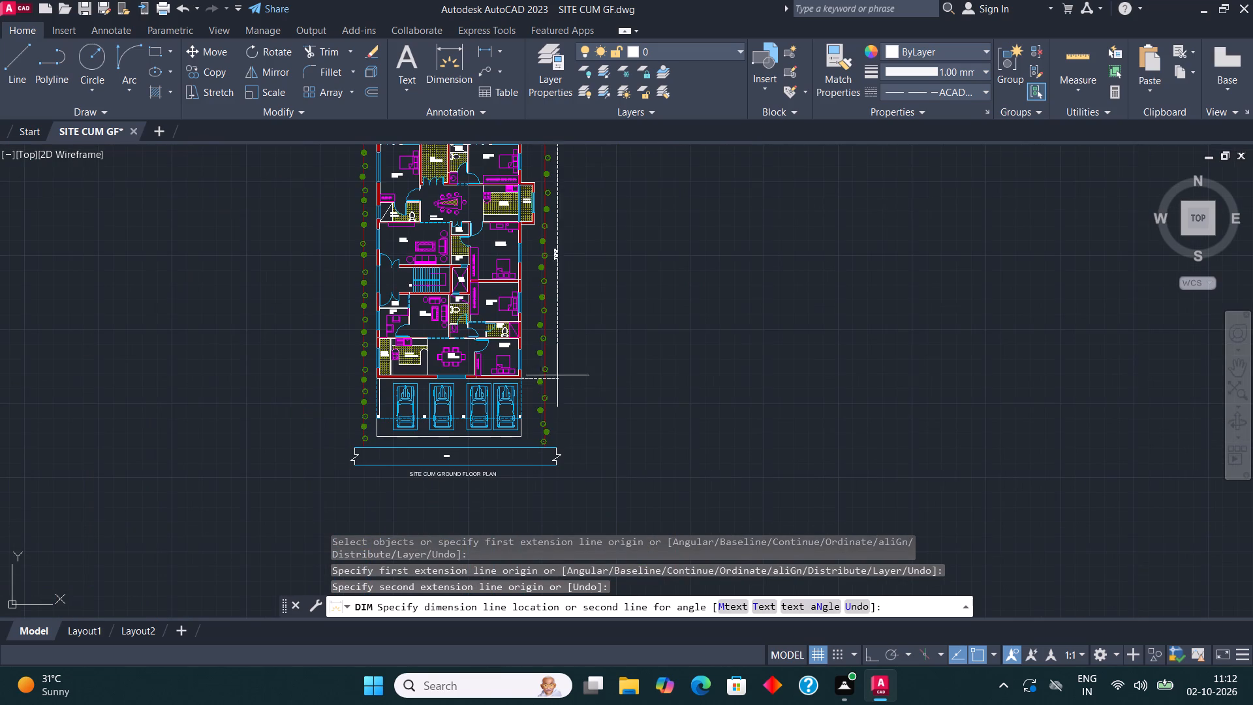
left_click(571, 360)
Dimension the overall length from the parking area's south-east corner to the building's north-east corner, outside the previous east dimension.
left_click(444, 67)
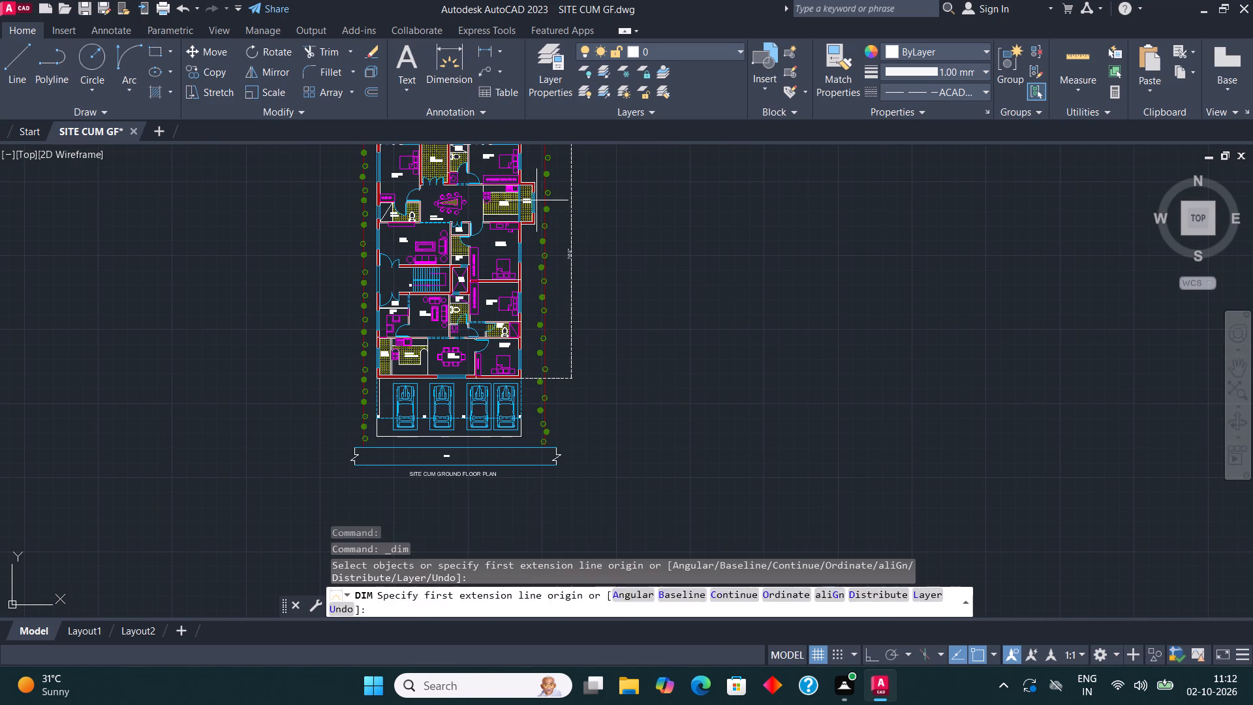
scroll(531, 441, "up", 3)
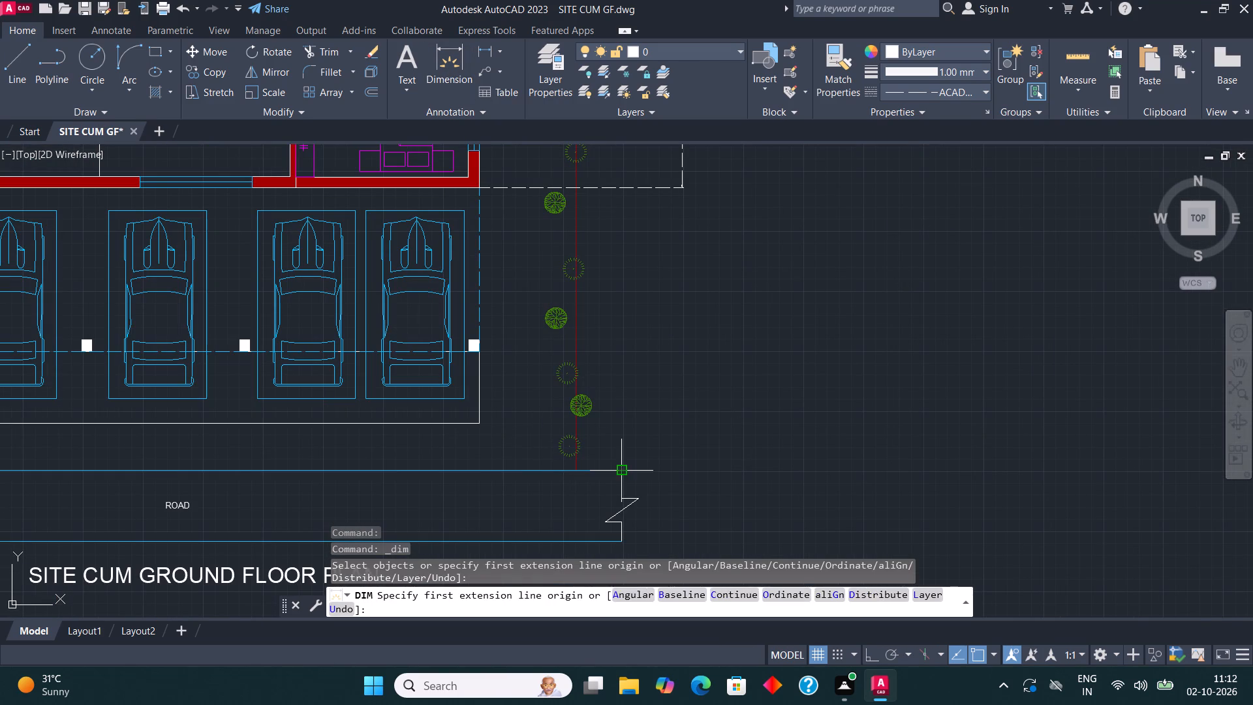
left_click(484, 422)
scroll(484, 445, "down", 2)
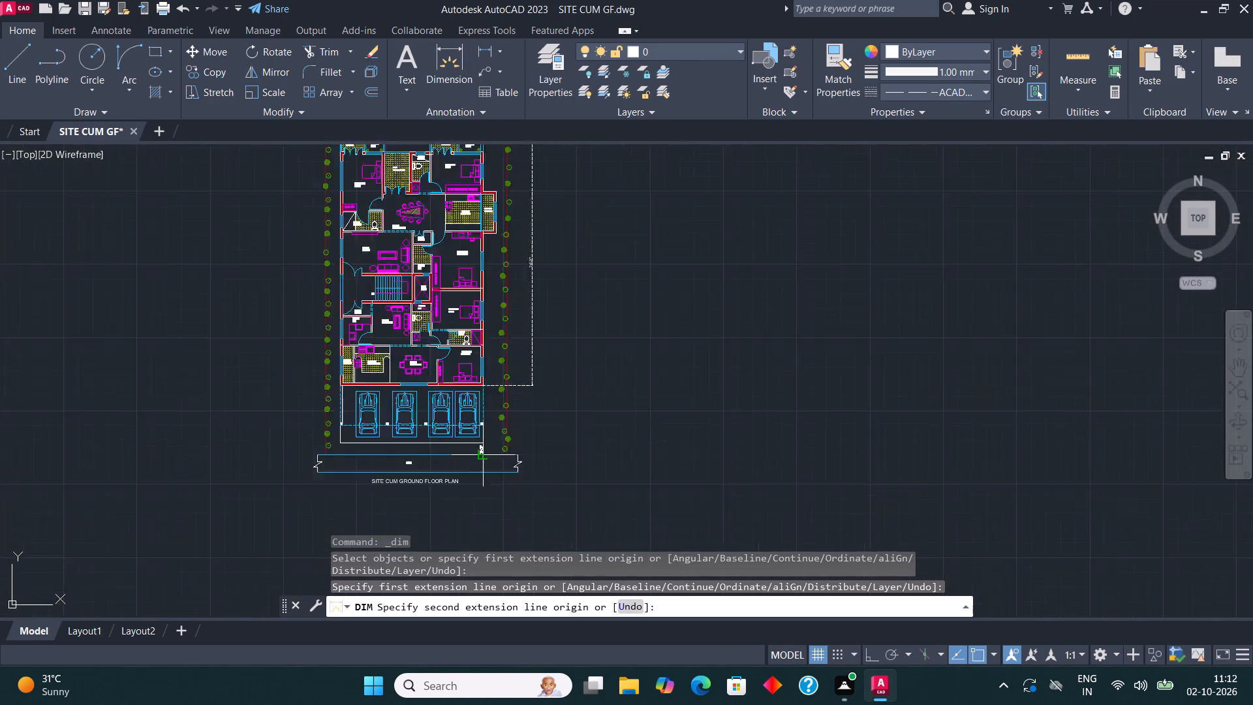
scroll(483, 454, "down", 5)
scroll(485, 370, "up", 4)
scroll(449, 418, "up", 3)
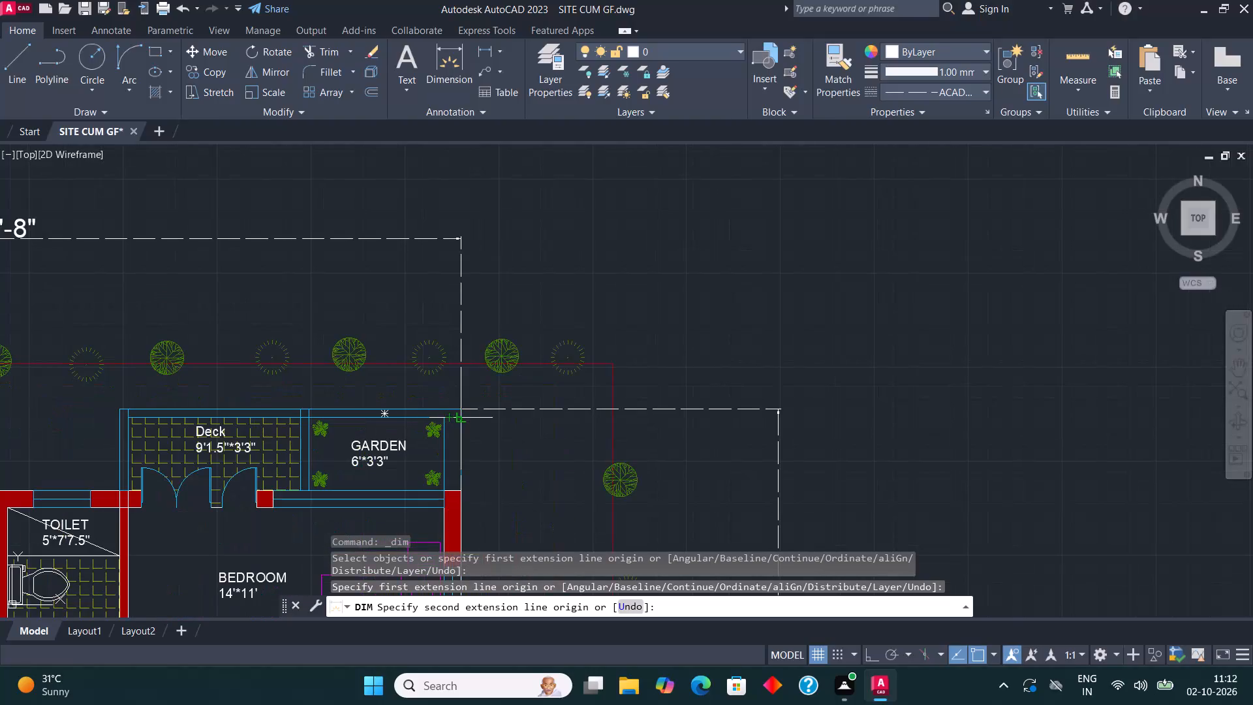
left_click(463, 403)
scroll(463, 405, "down", 3)
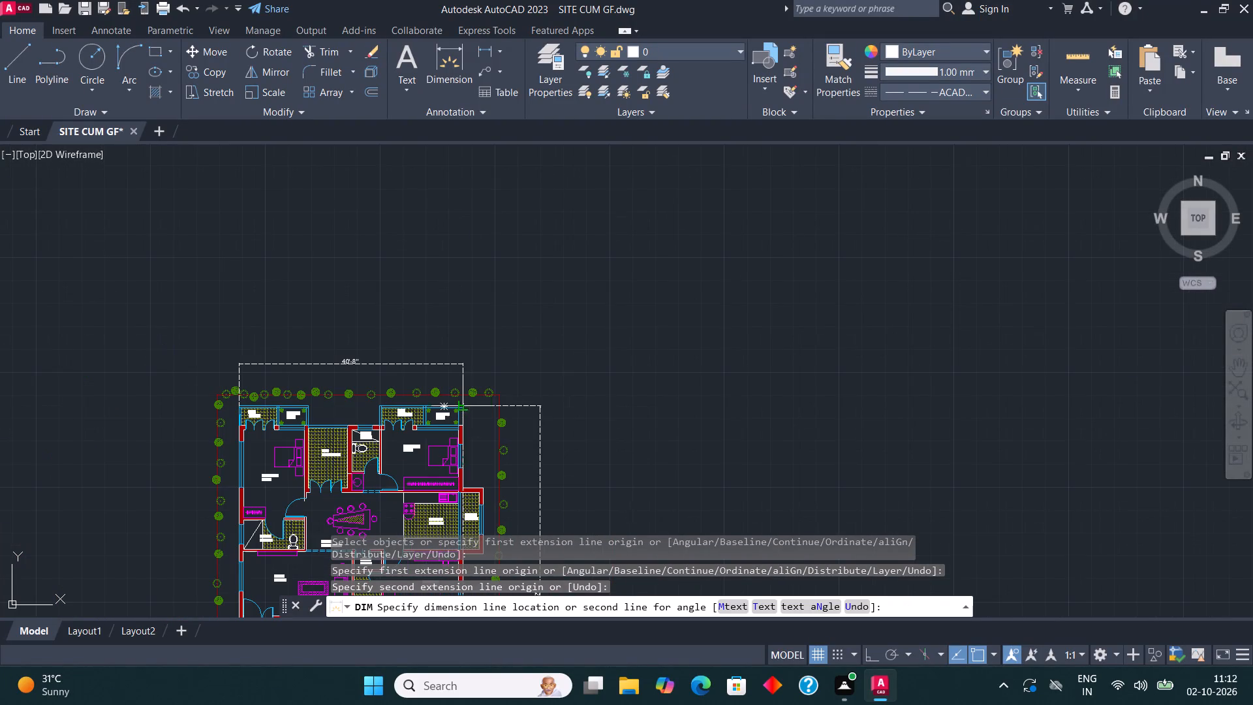
left_click(565, 409)
Dimension the east setback from the building's north-east corner to the east site boundary, placed just below the corner.
scroll(572, 352, "down", 4)
scroll(548, 430, "up", 4)
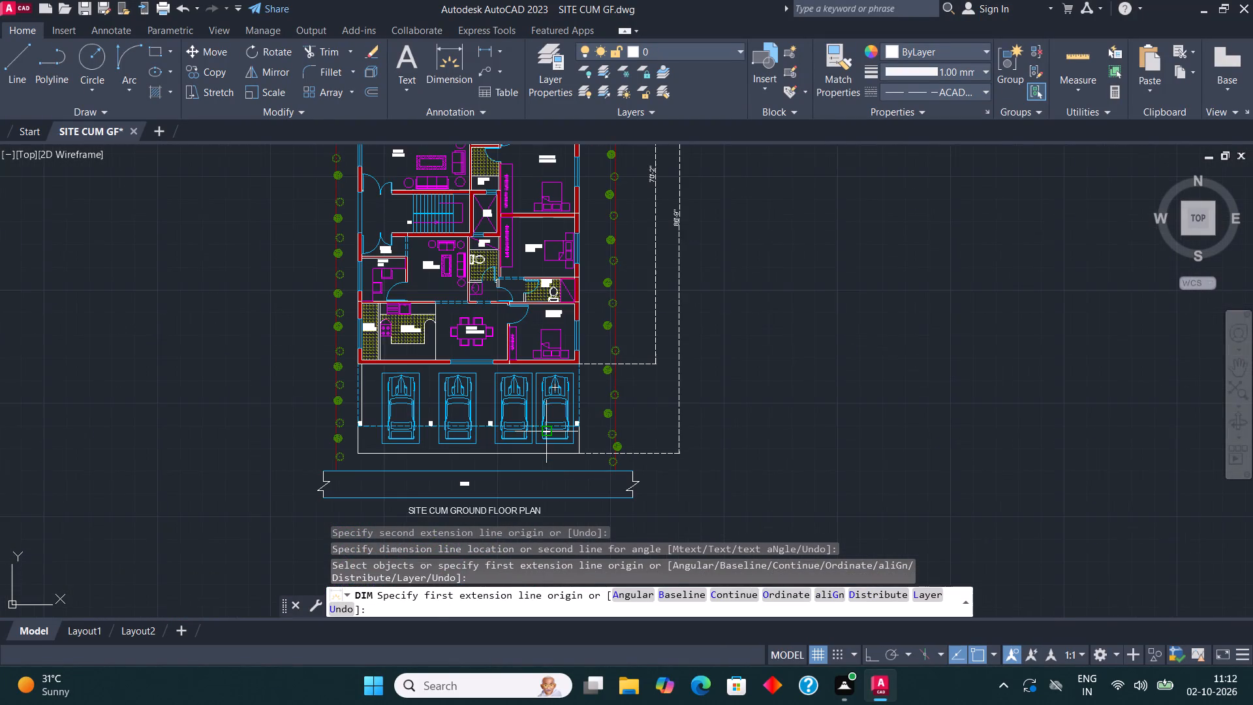
middle_click_drag(682, 288, 651, 576)
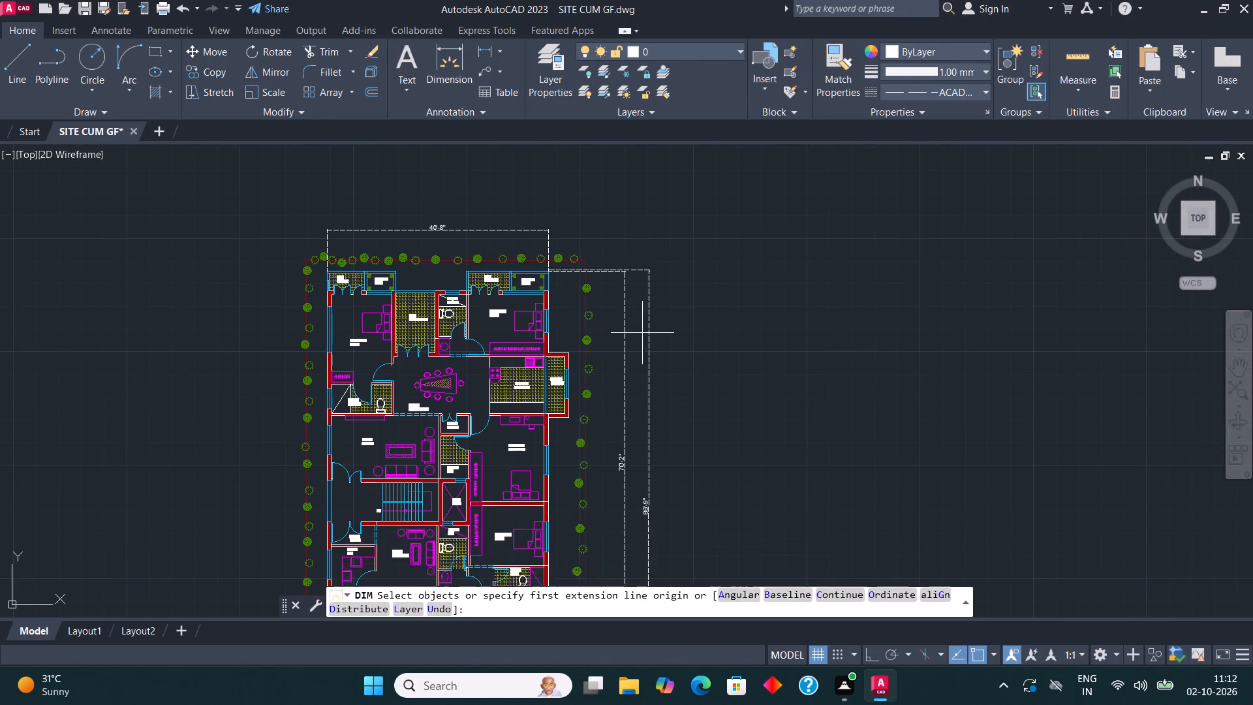
scroll(630, 283, "up", 1)
middle_click_drag(625, 277, 628, 365)
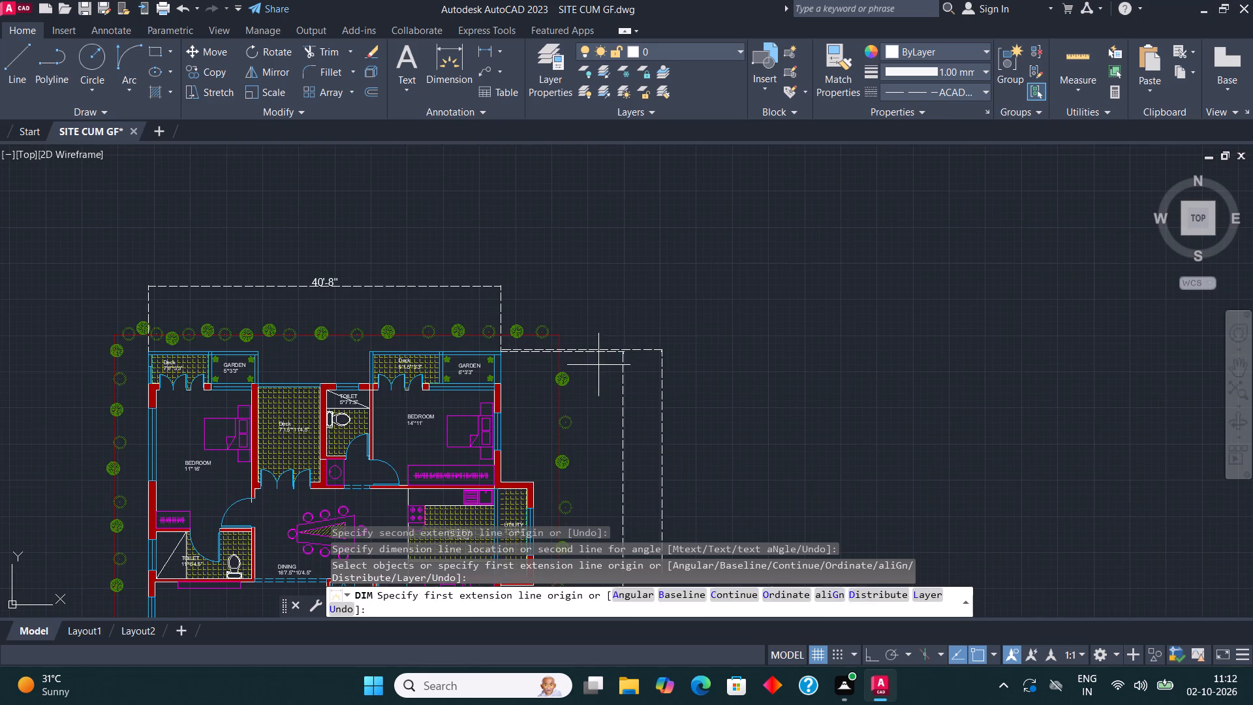
scroll(521, 373, "up", 1)
left_click(460, 59)
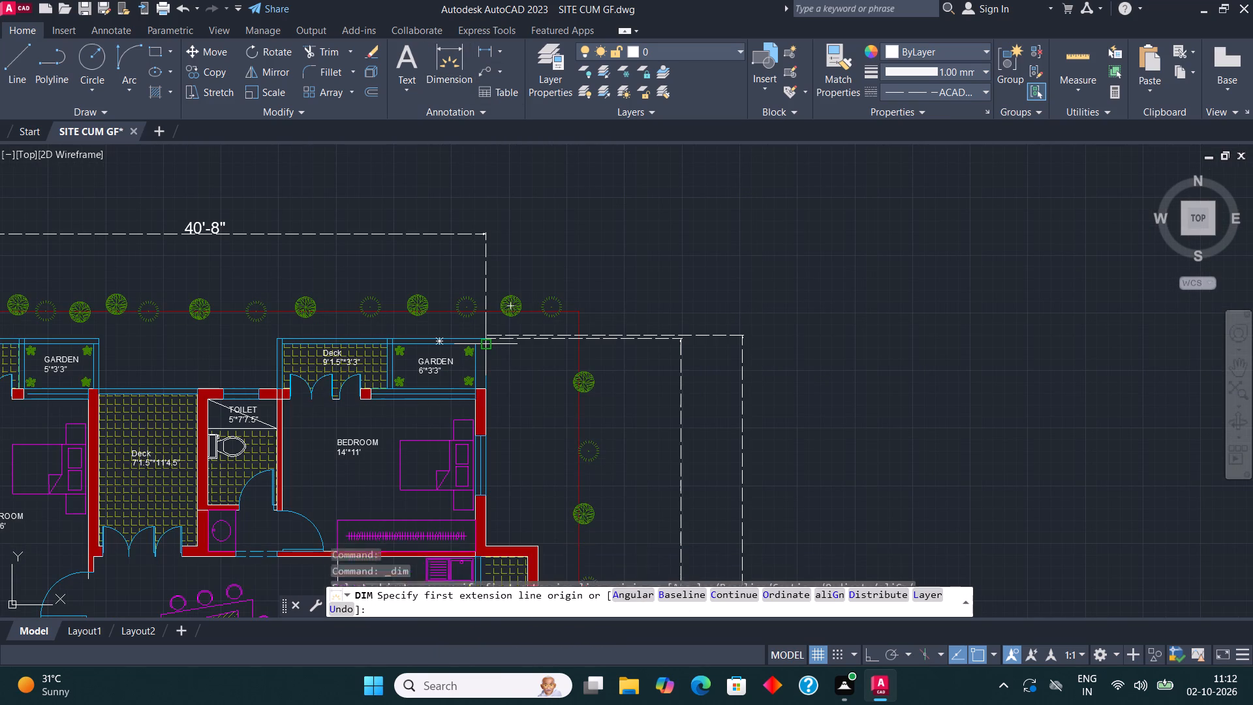
scroll(482, 345, "up", 3)
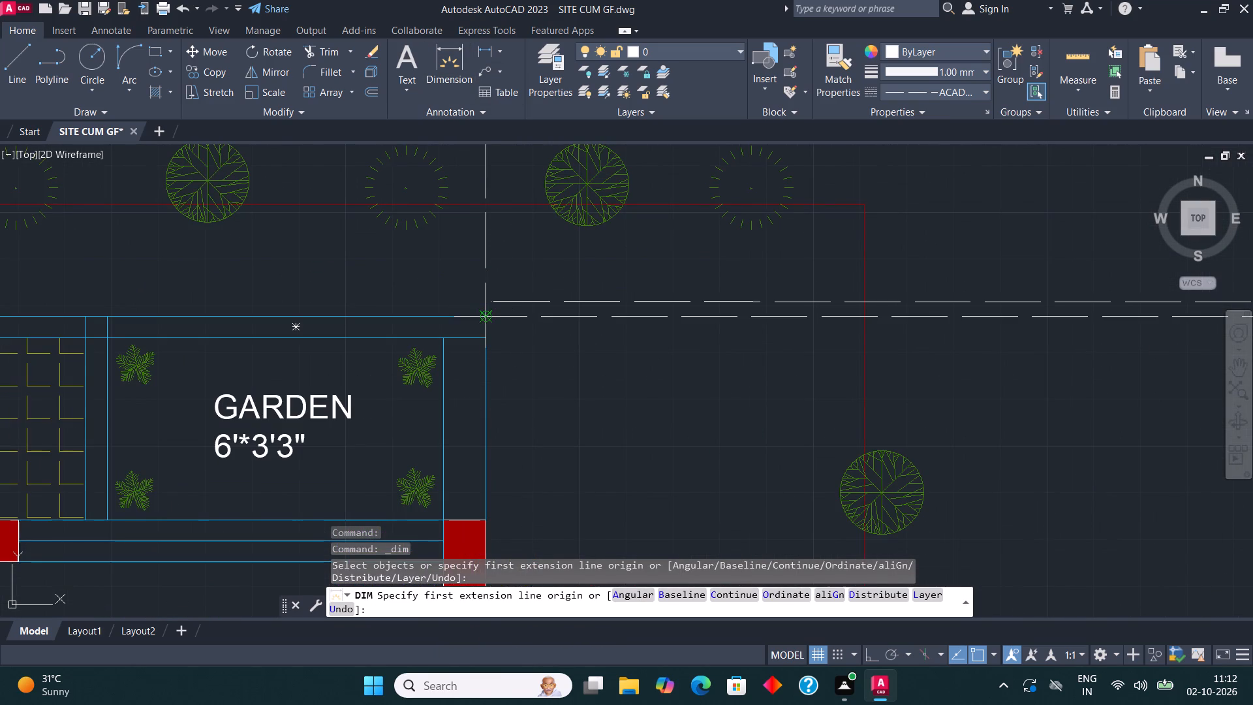
left_click(489, 314)
left_click(865, 313)
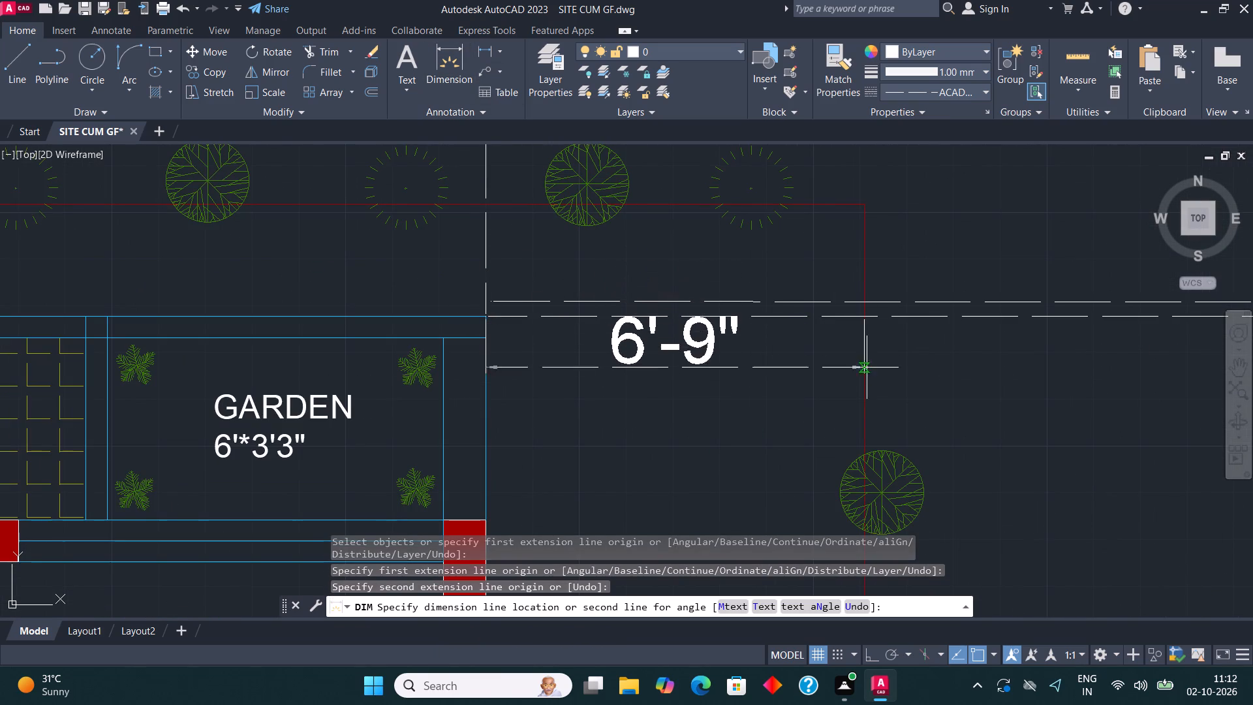
left_click(858, 407)
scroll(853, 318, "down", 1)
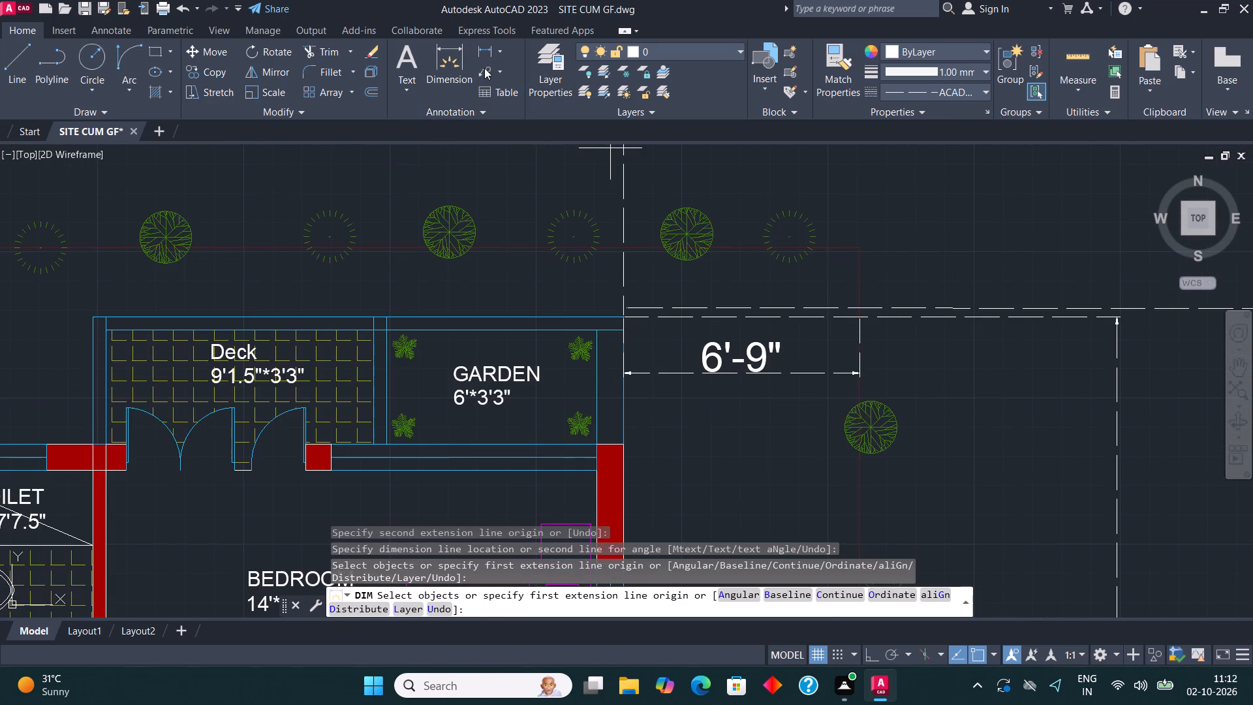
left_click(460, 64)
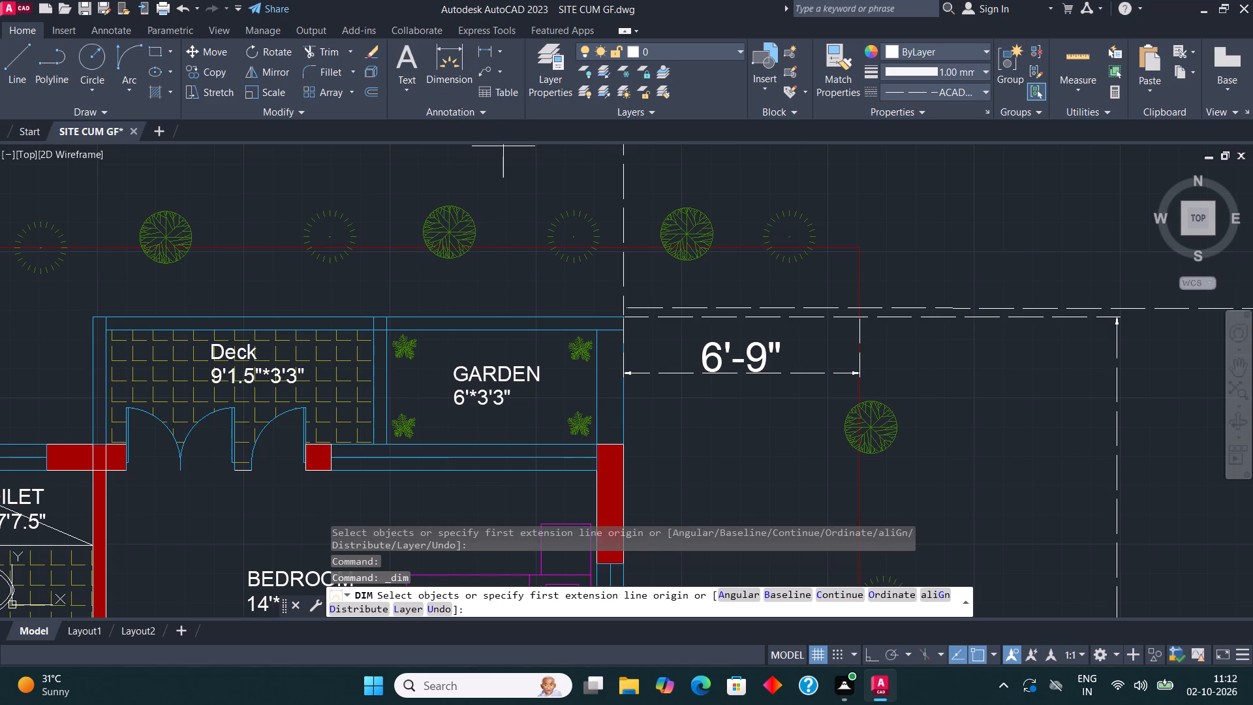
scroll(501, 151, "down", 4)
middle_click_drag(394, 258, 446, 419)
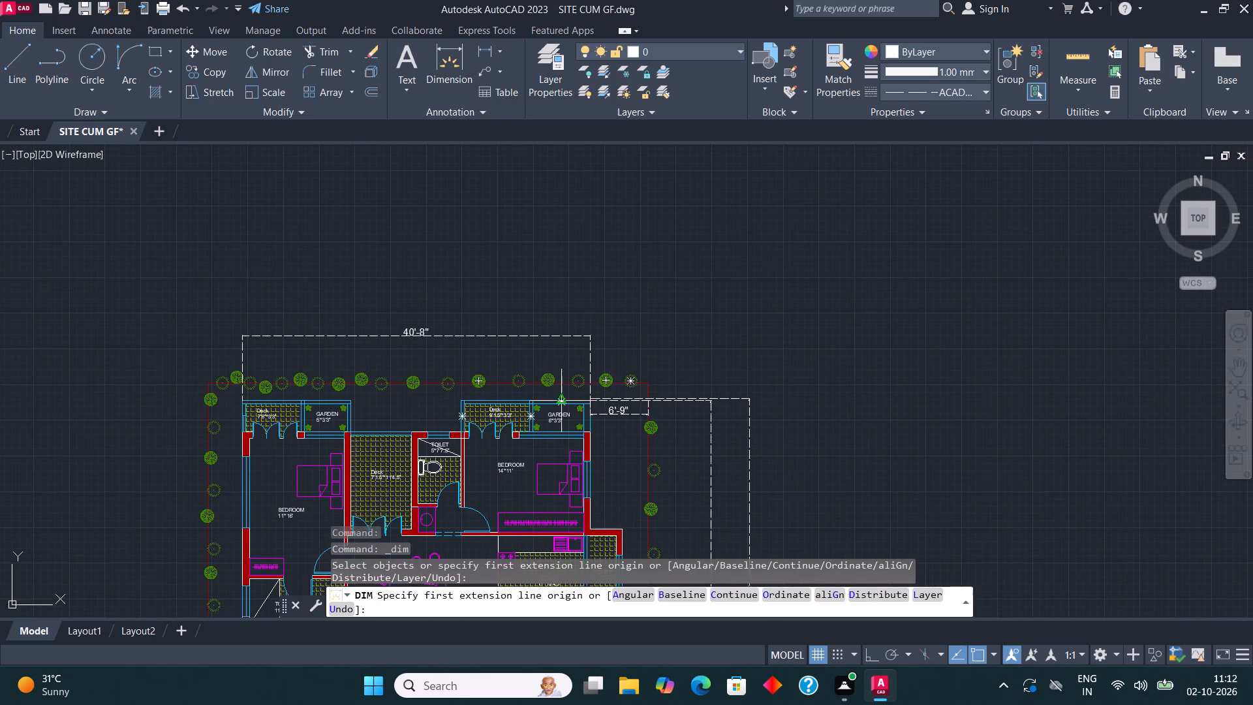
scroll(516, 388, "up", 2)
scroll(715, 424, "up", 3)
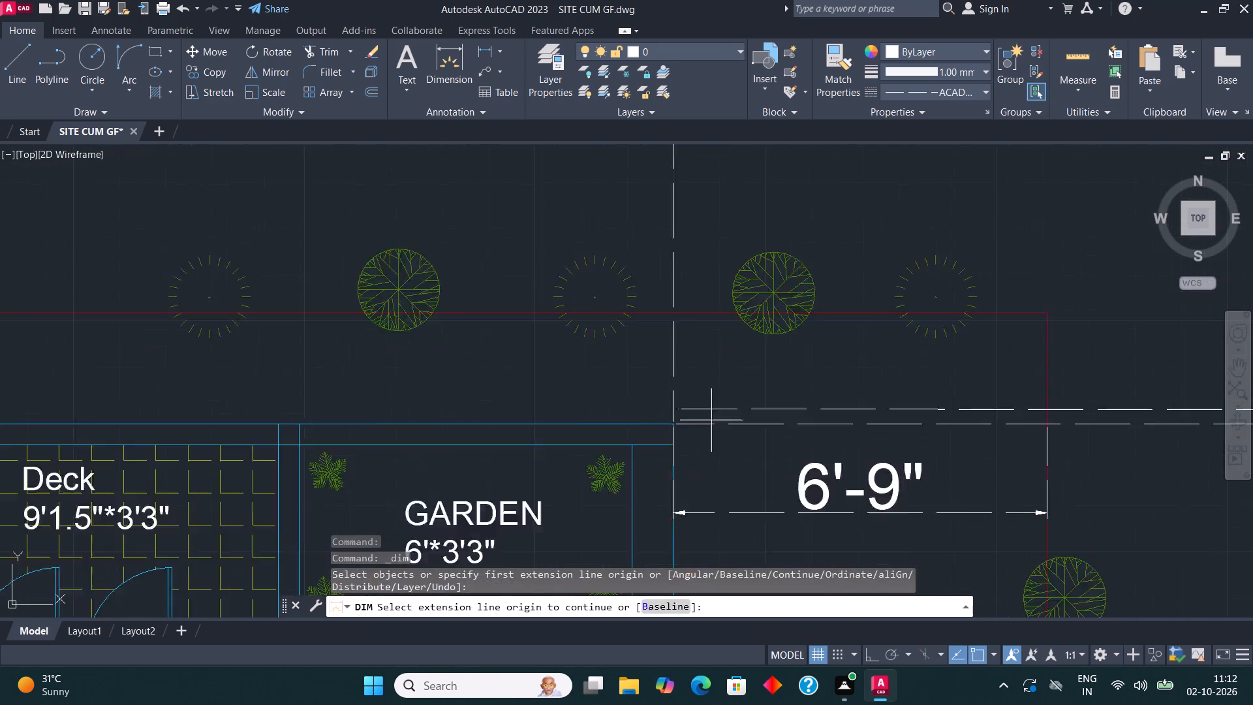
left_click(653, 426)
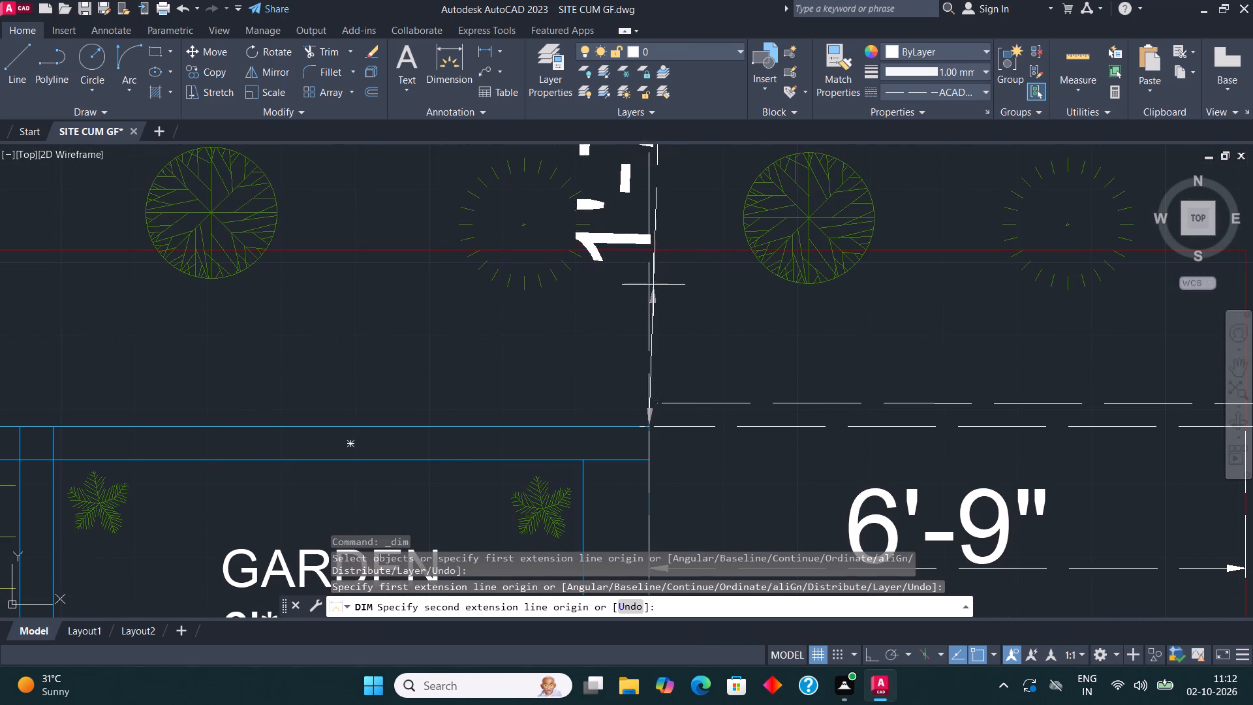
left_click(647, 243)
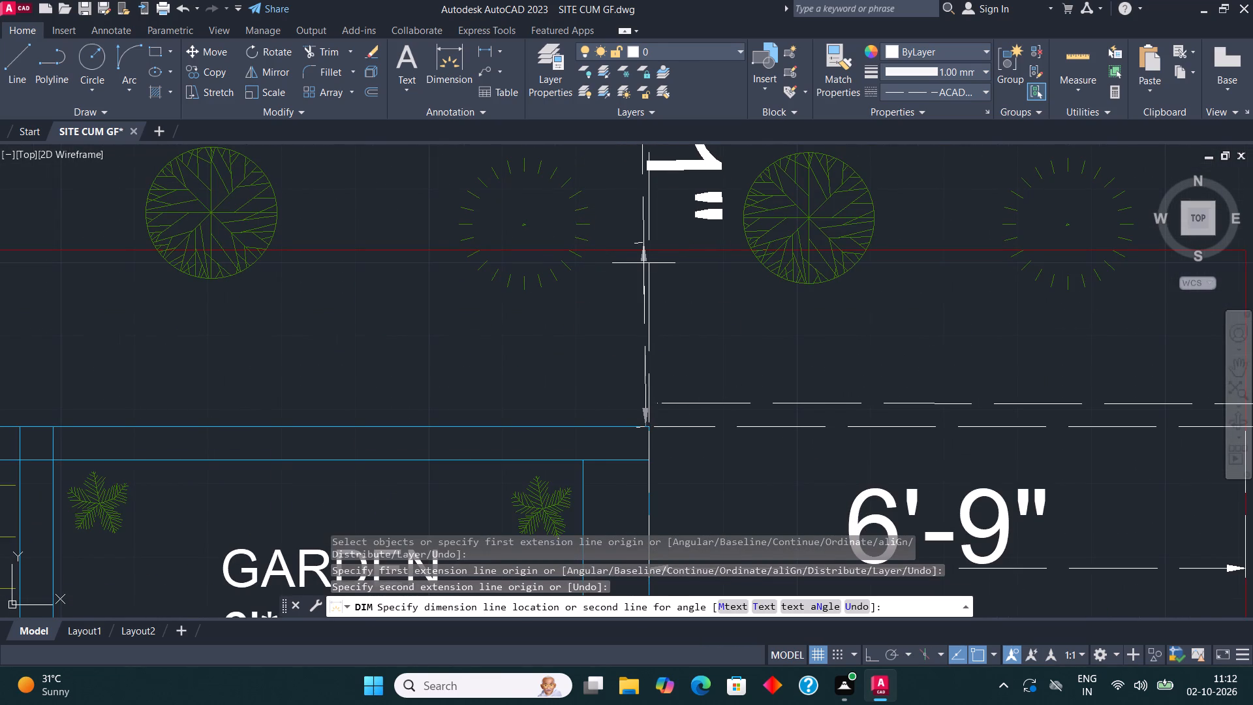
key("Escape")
Dimension the north setback from the building's north-east corner up to the north site boundary.
left_click(451, 65)
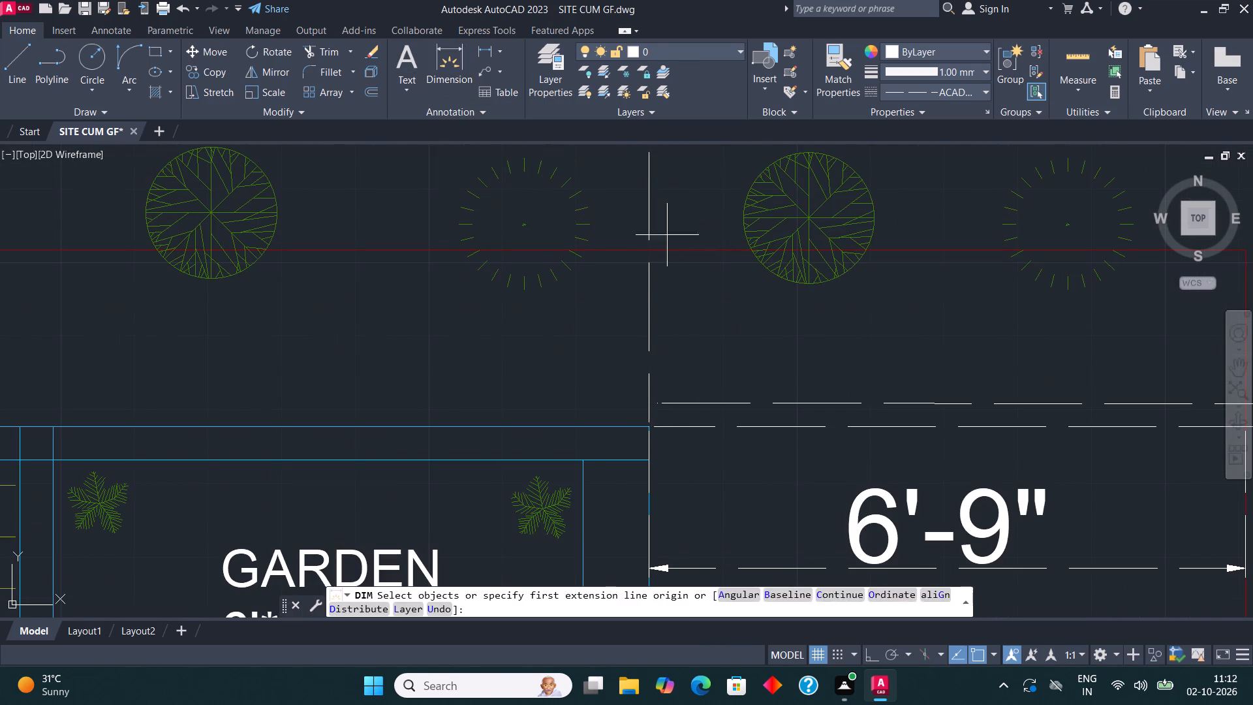
left_click(647, 426)
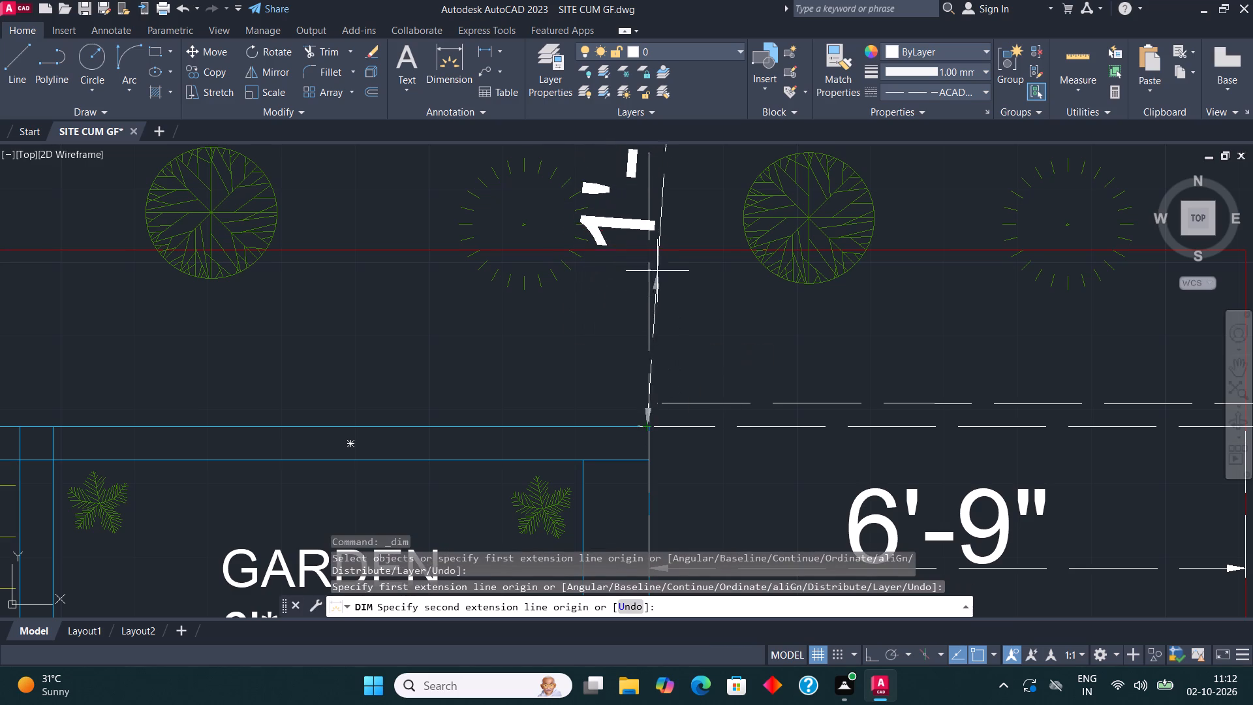
left_click(646, 248)
left_click(623, 253)
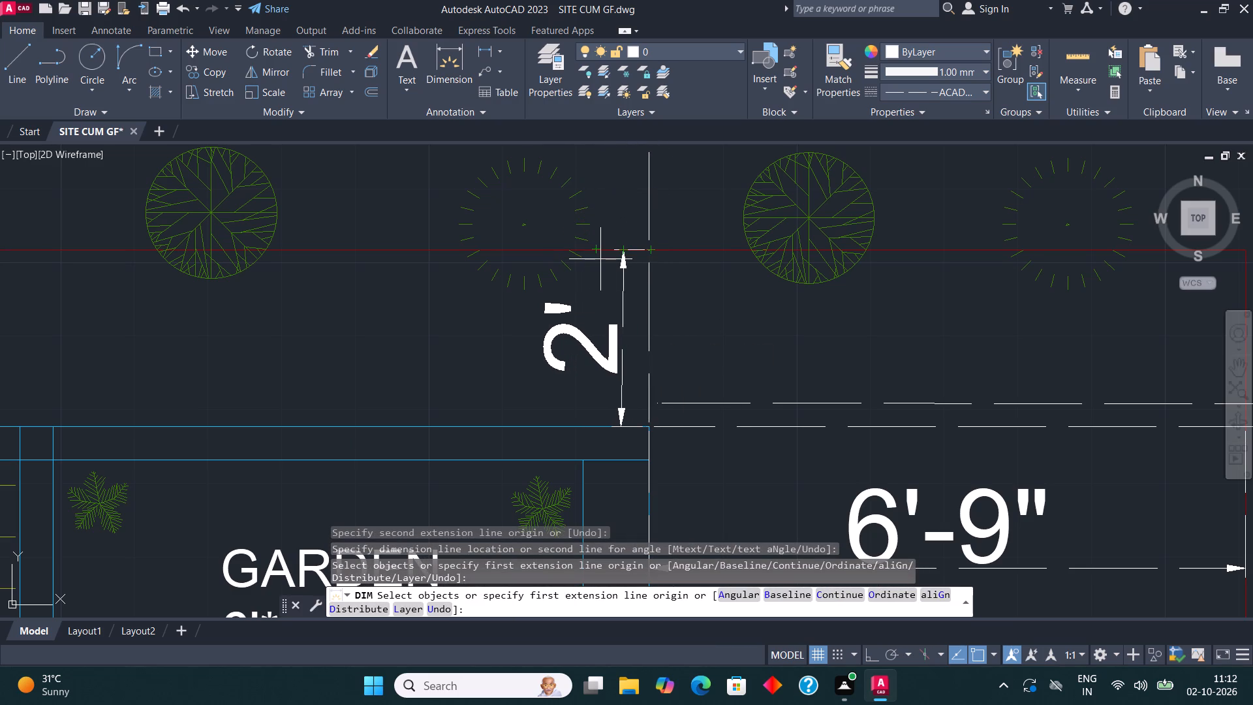
Dimension the west setback along the north boundary from the building's west line to the site's north-west corner, placed beside the north-west deck.
scroll(602, 263, "down", 5)
middle_click_drag(516, 298, 634, 302)
middle_click_drag(331, 321, 425, 321)
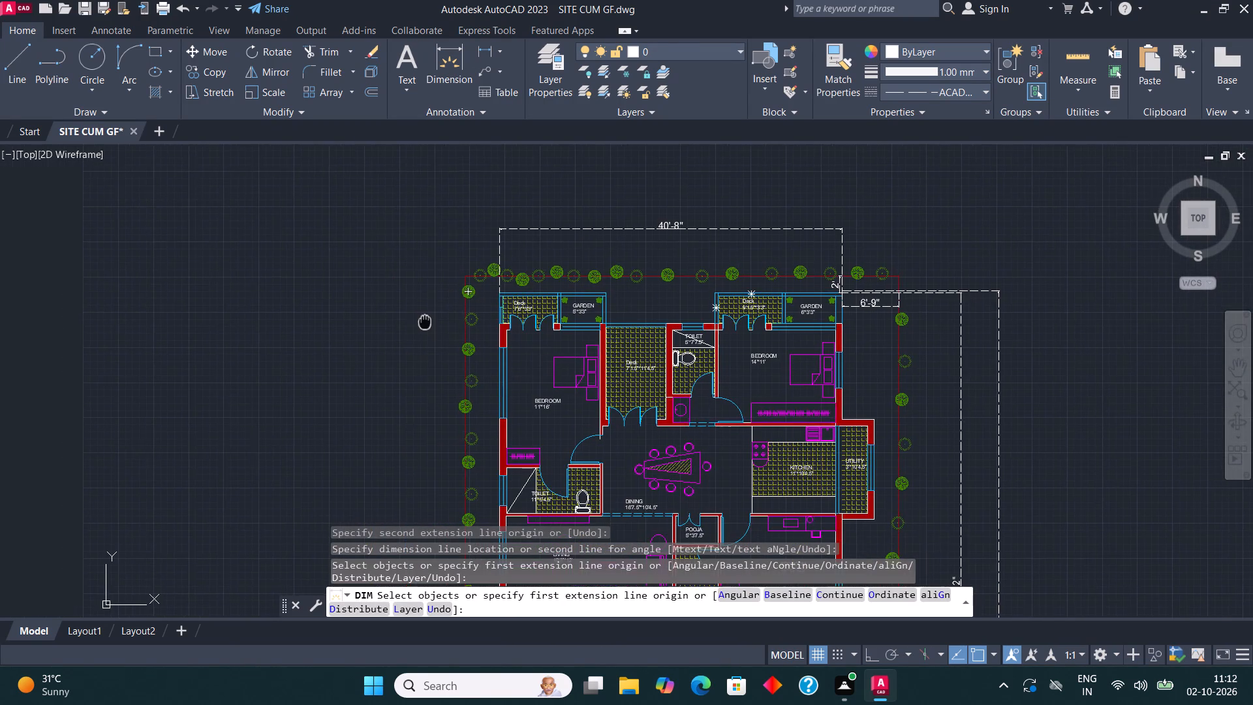
scroll(519, 292, "up", 3)
middle_click_drag(445, 336, 574, 355)
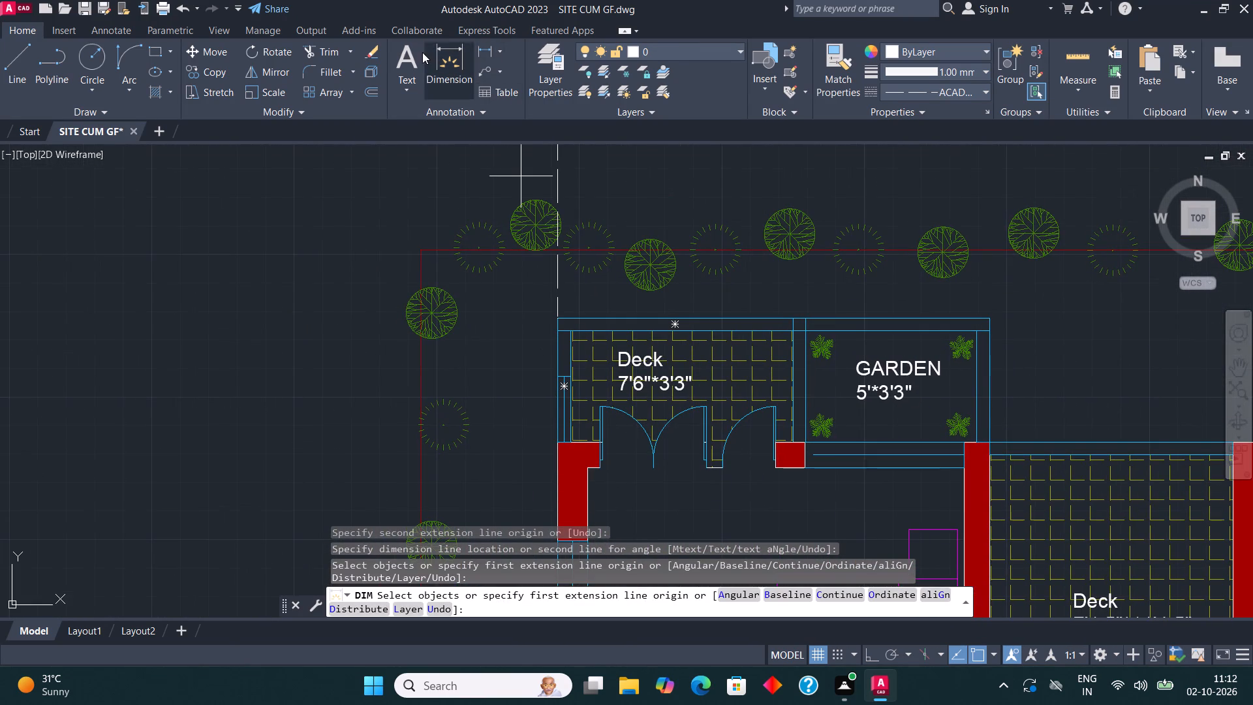
left_click(423, 52)
left_click(448, 64)
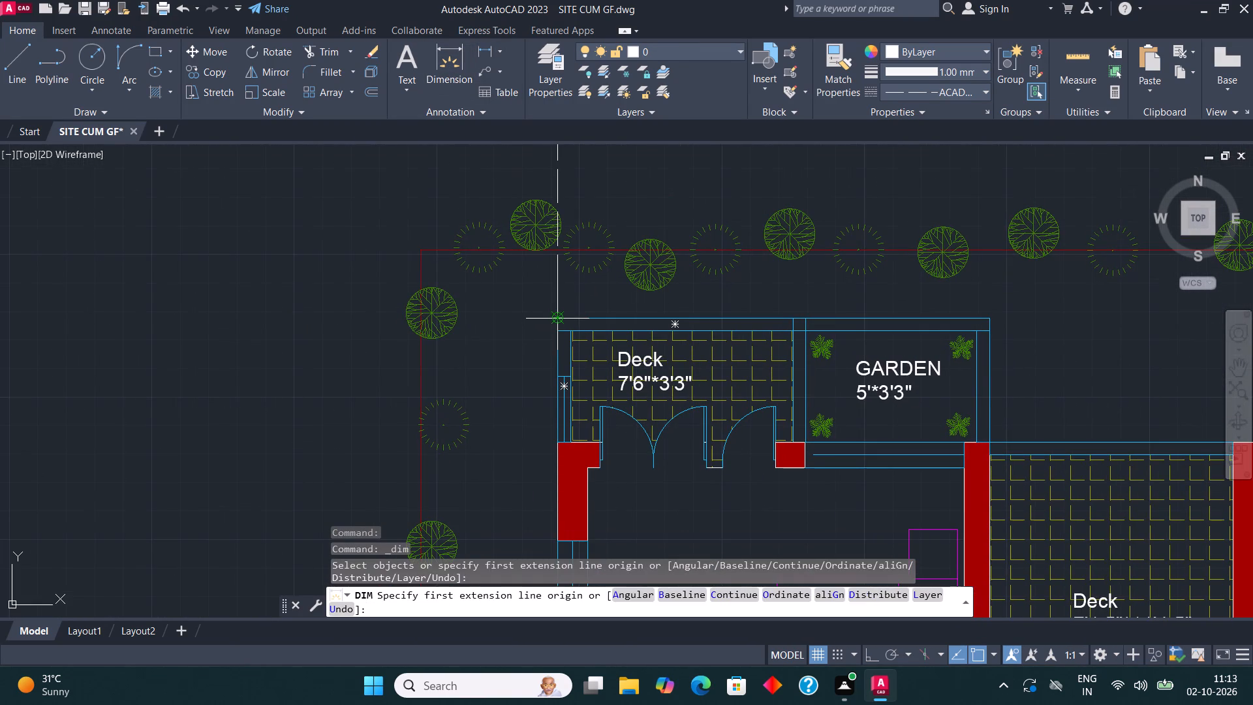
left_click(560, 250)
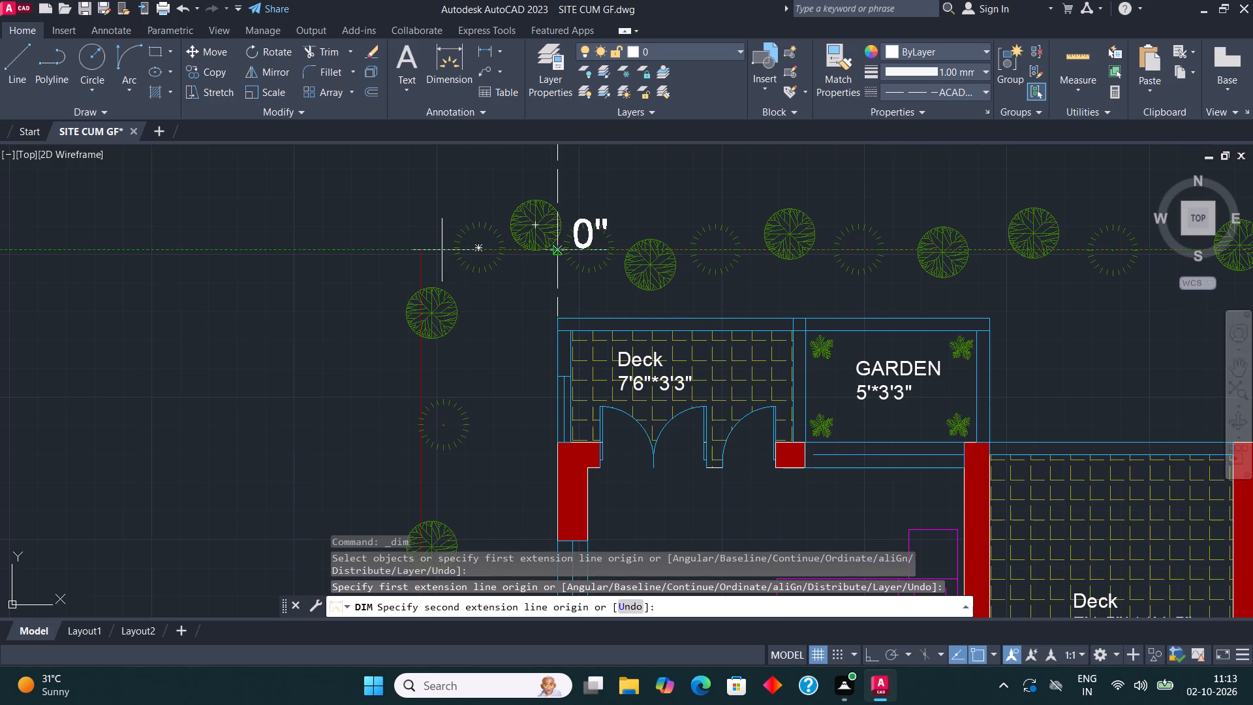
left_click(421, 249)
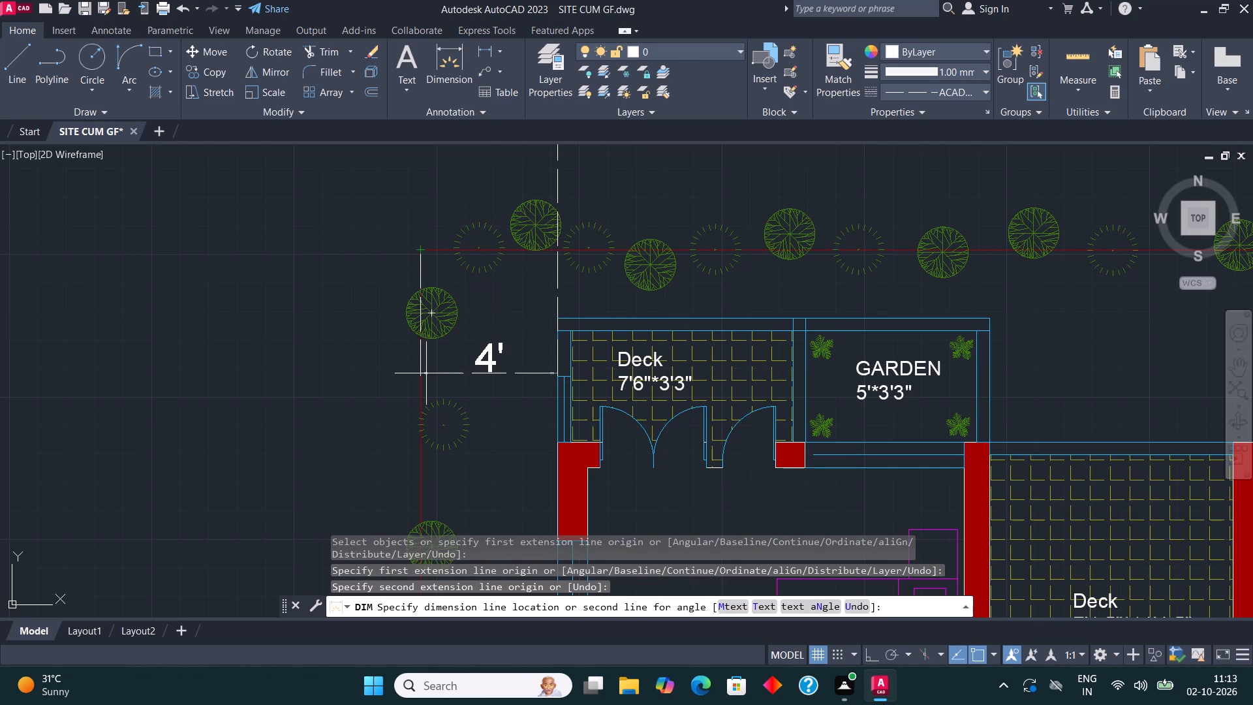
left_click(424, 360)
scroll(328, 311, "down", 4)
scroll(498, 276, "down", 2)
scroll(463, 490, "up", 2)
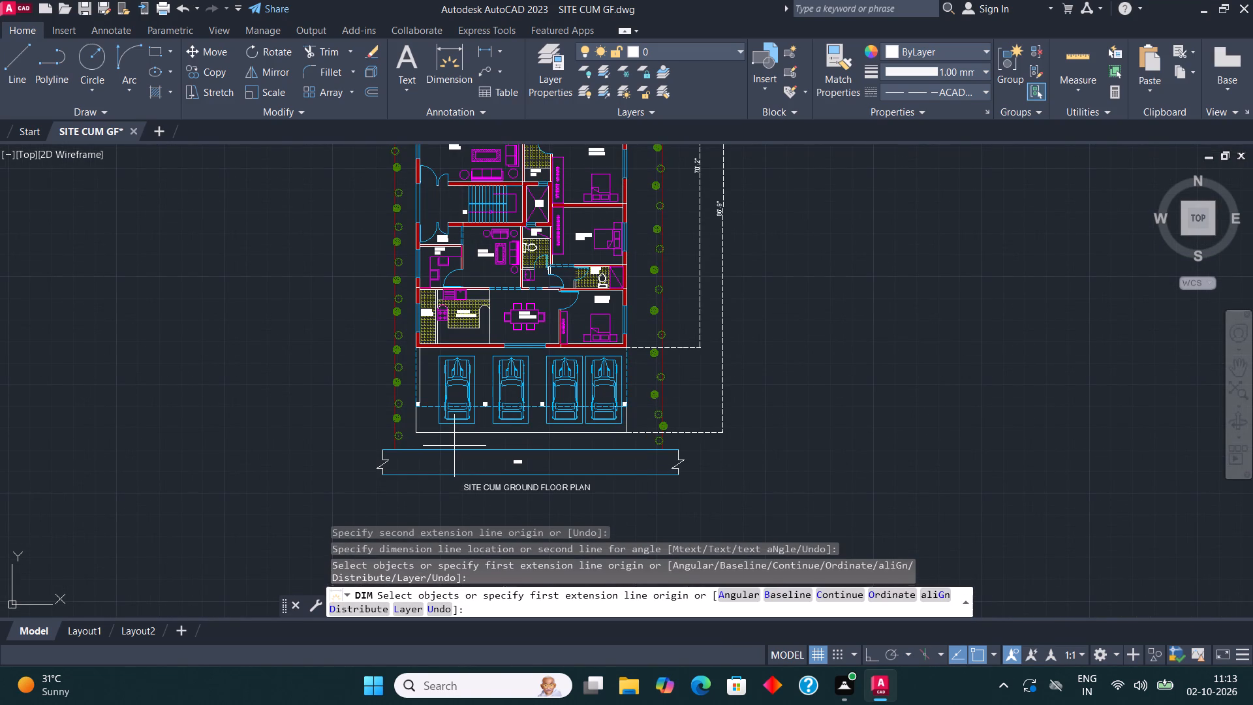
key("Escape")
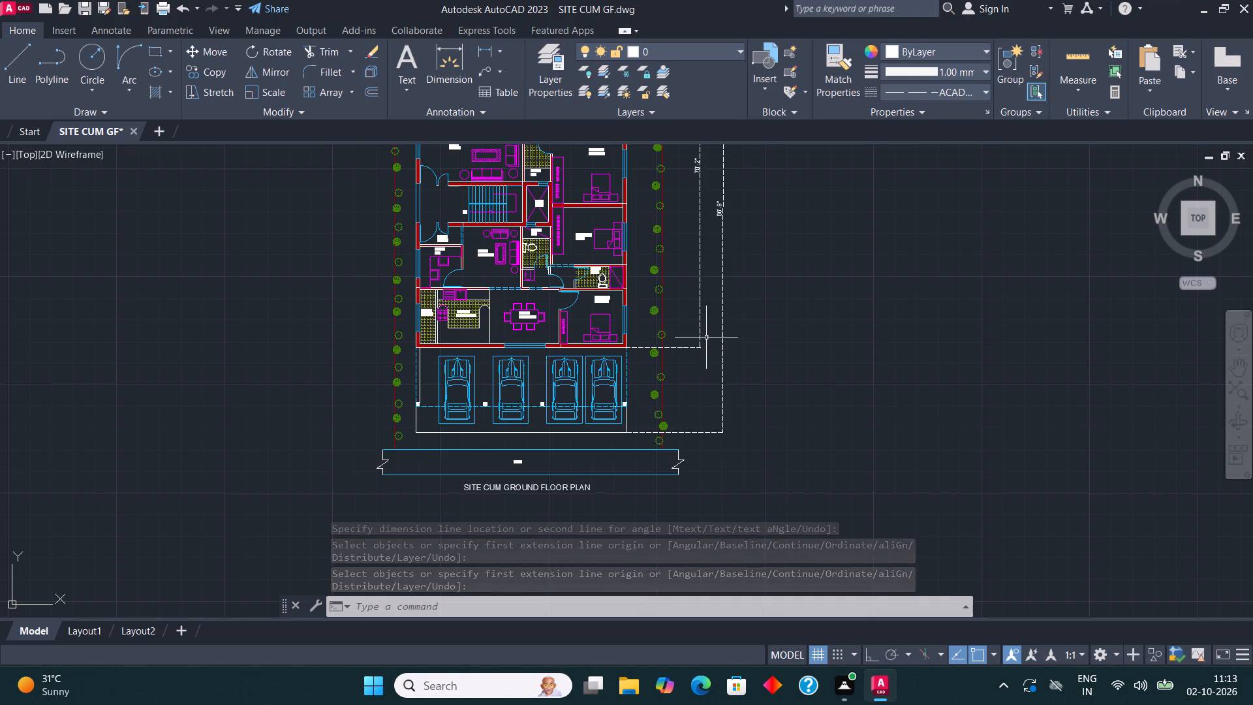
key("Escape")
Review the dimensioned site plan from the parking area up through the rooms and the surrounding dimensions.
middle_click_drag(672, 373, 655, 477)
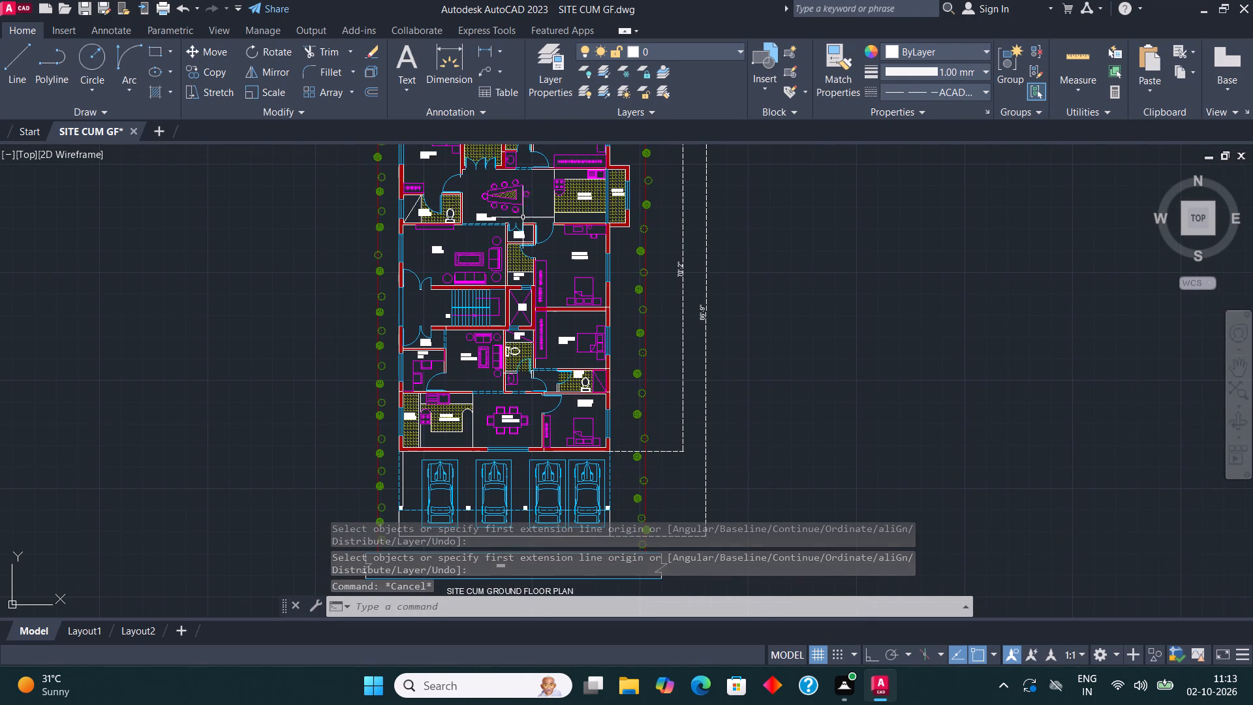
middle_click_drag(536, 353, 537, 430)
scroll(481, 396, "up", 3)
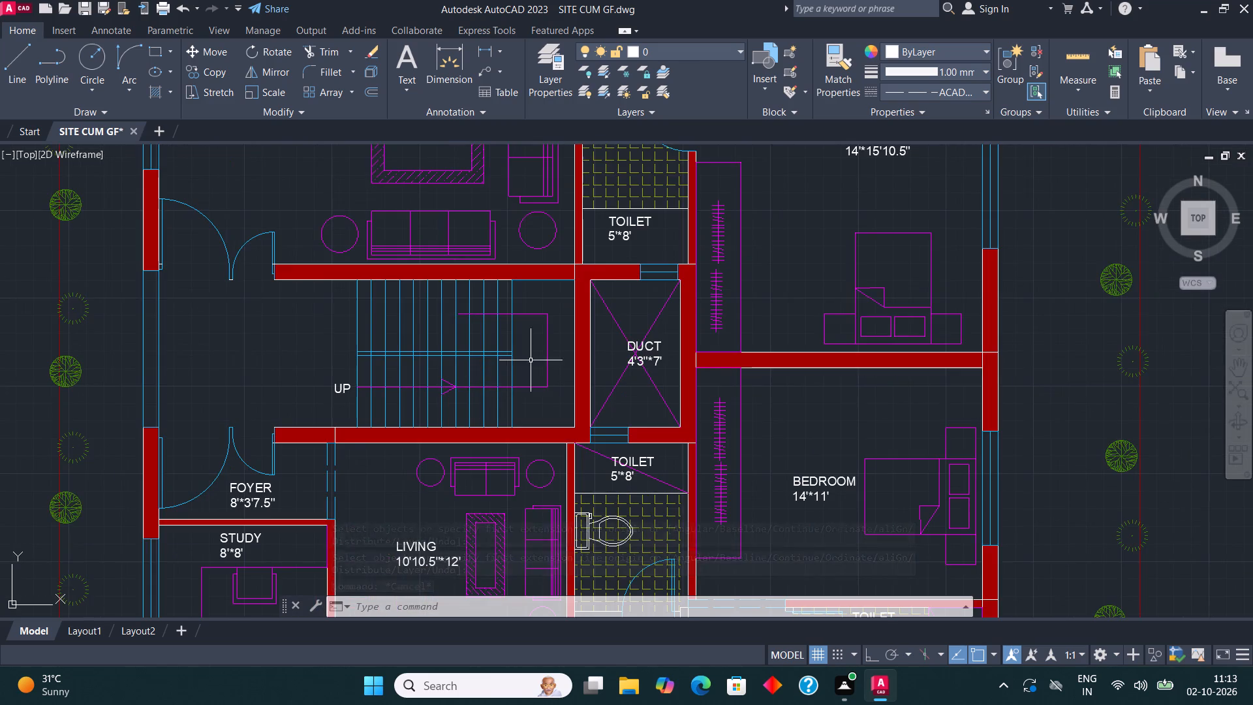
scroll(540, 347, "down", 1)
middle_click_drag(542, 347, 489, 434)
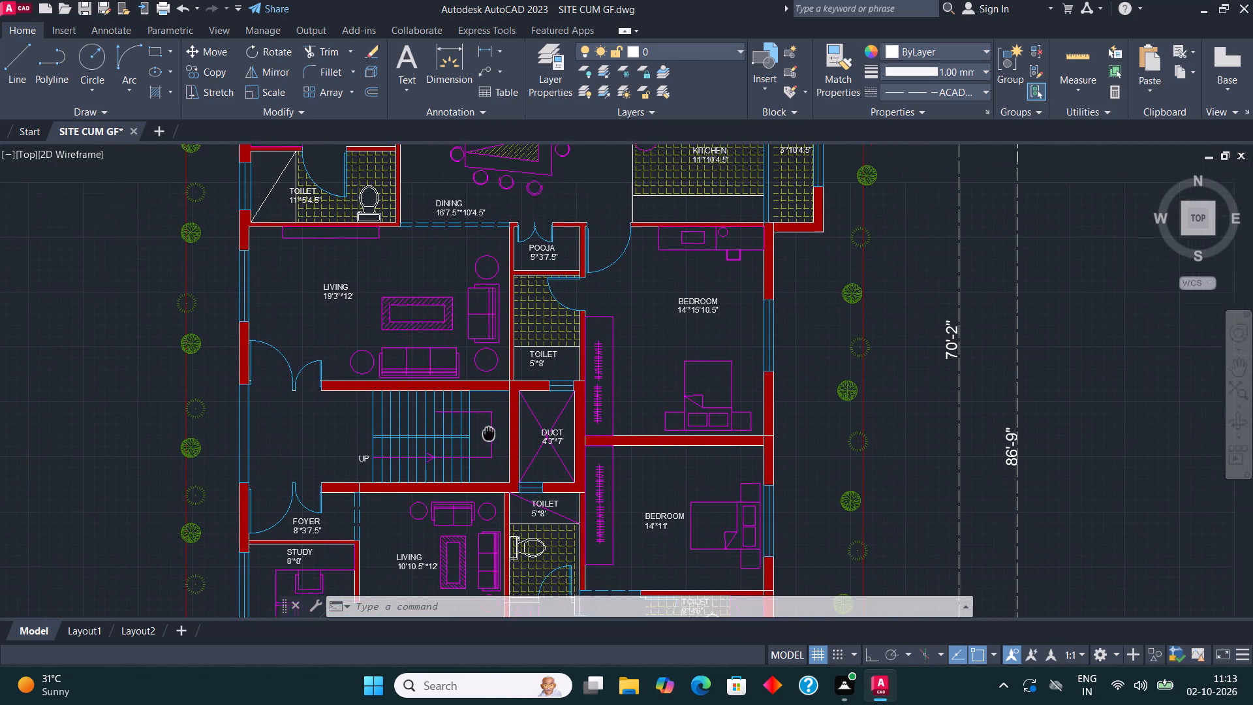
middle_click_drag(489, 434, 468, 471)
middle_click_drag(568, 353, 501, 532)
scroll(536, 421, "down", 1)
middle_click_drag(543, 427, 559, 340)
scroll(561, 368, "down", 2)
middle_click_drag(552, 425, 536, 370)
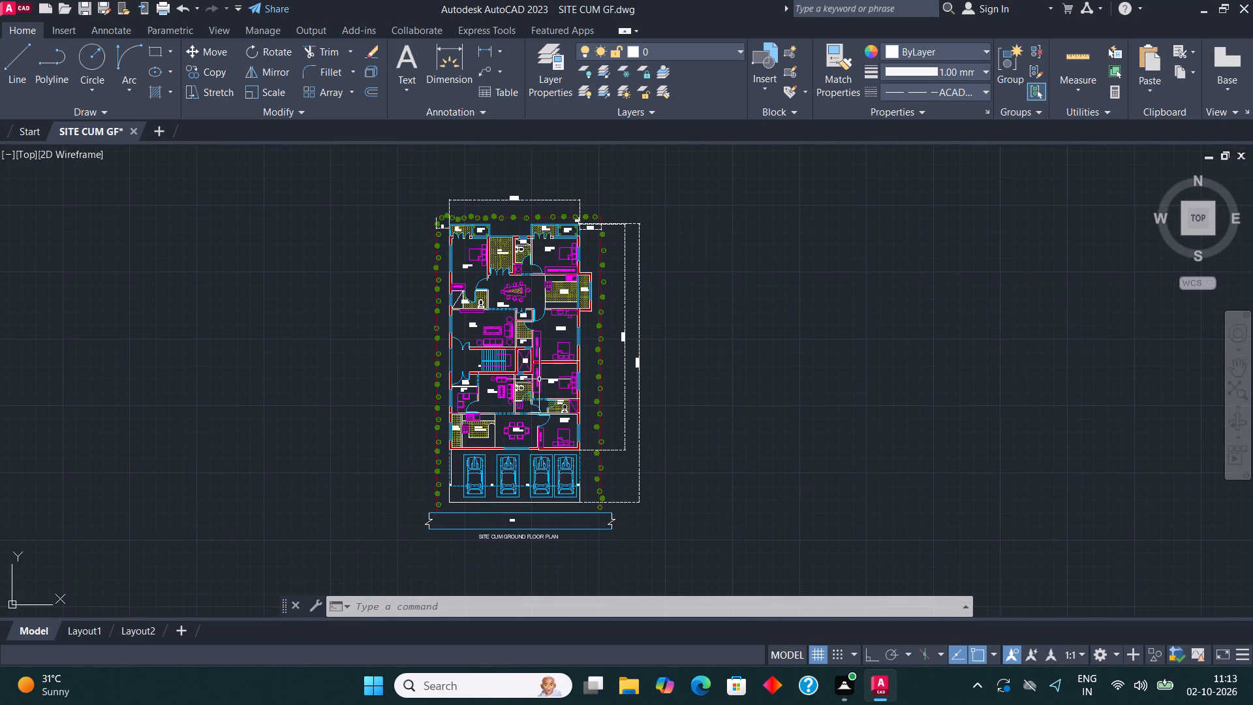
scroll(539, 386, "up", 1)
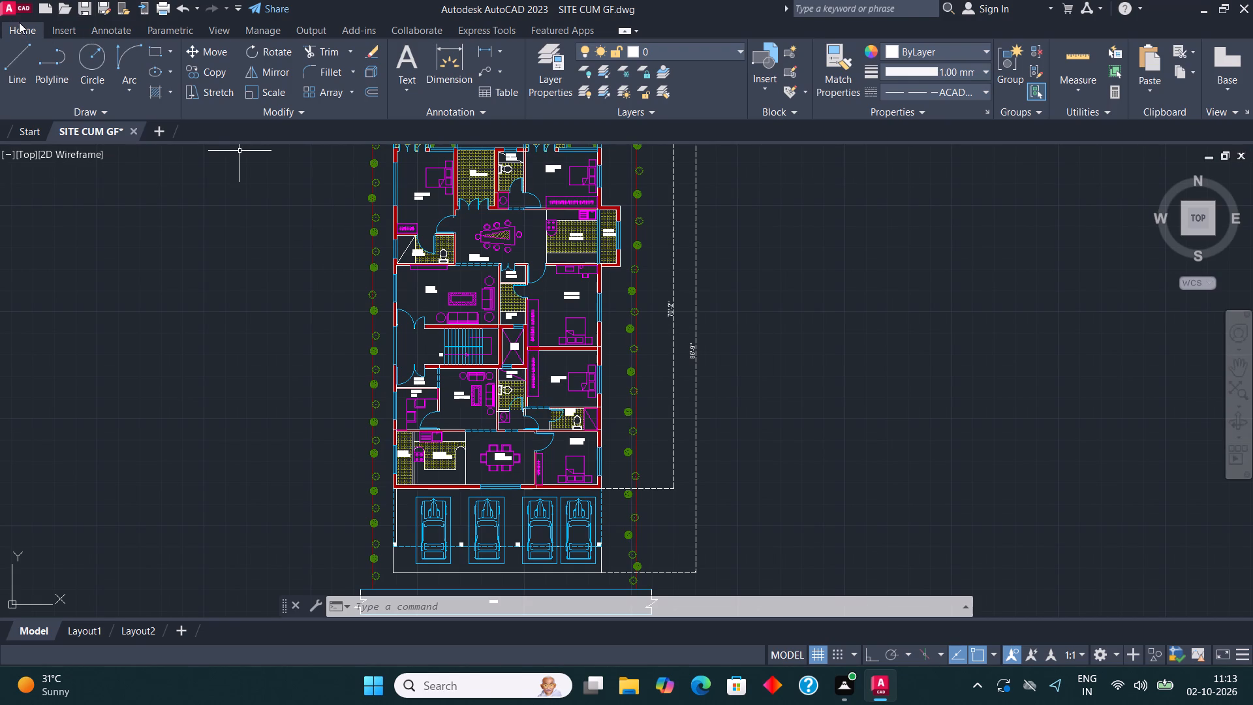
Save the site plan drawing under its existing file name.
key("ctrl+s")
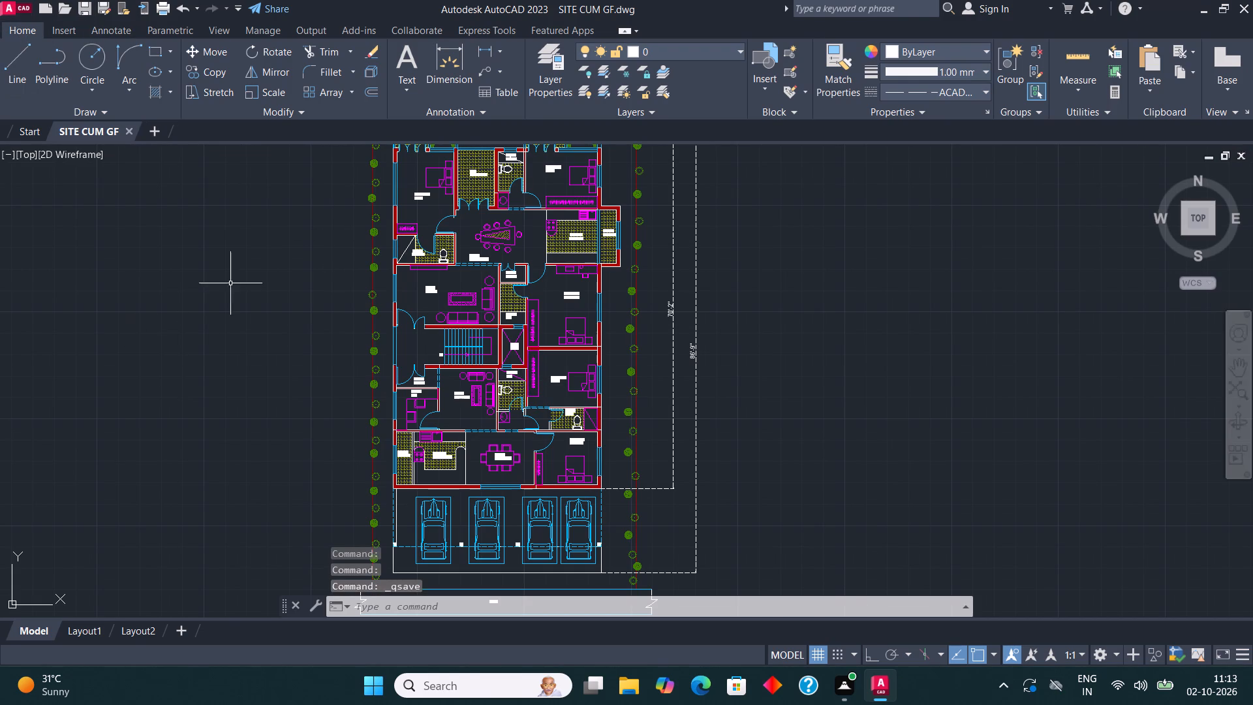
left_click(10, 1)
left_click(60, 173)
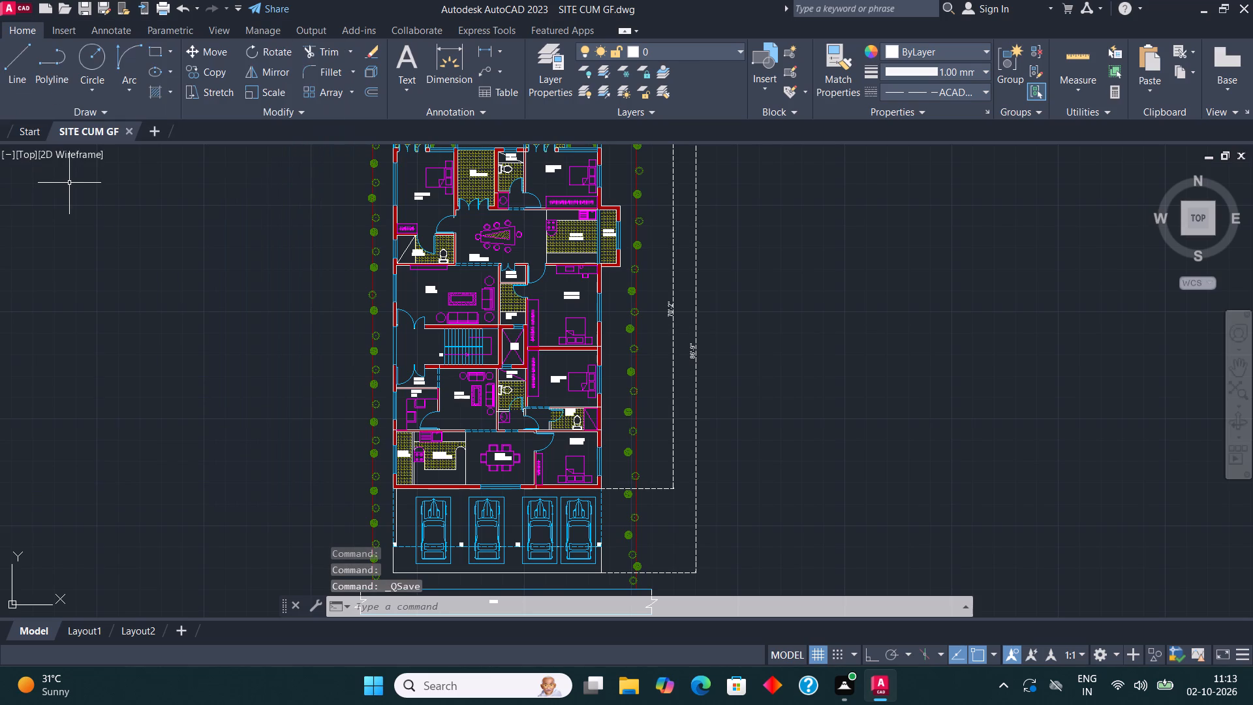
Set up a plot with the AutoCAD PDF (High Quality Print) plotter and a window area enclosing the whole plan, dimensions and title.
left_click(2, 7)
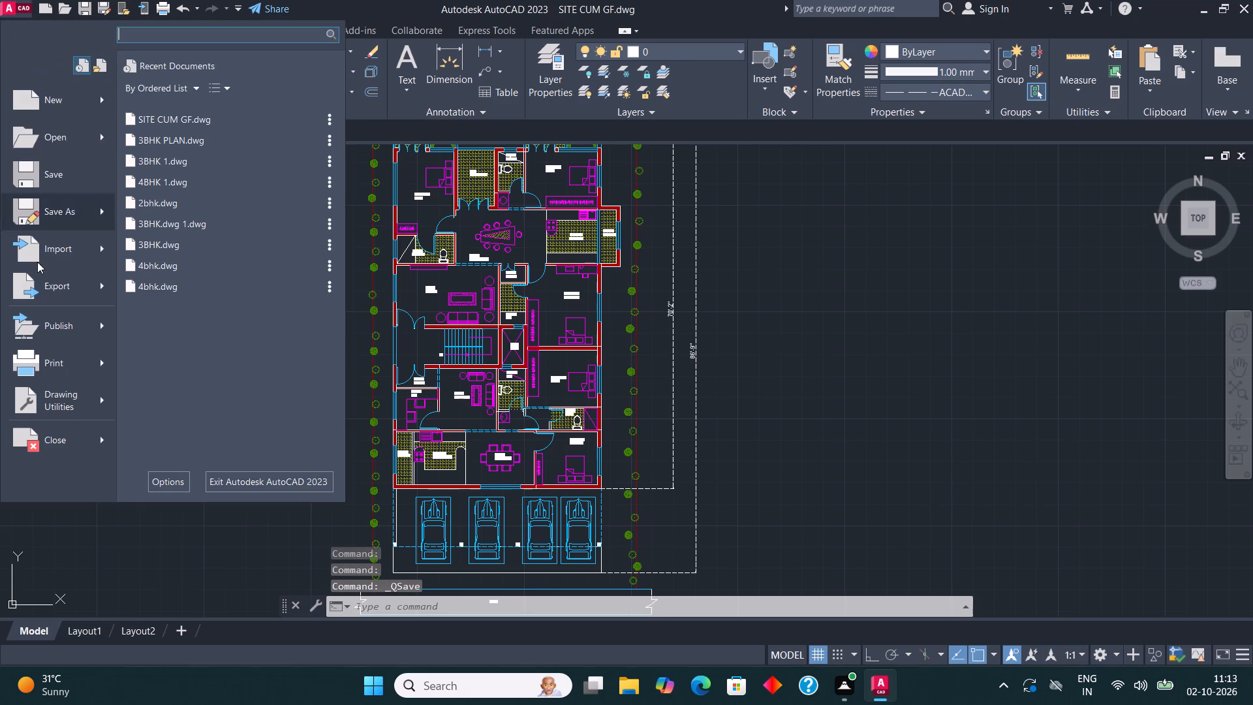
left_click(51, 356)
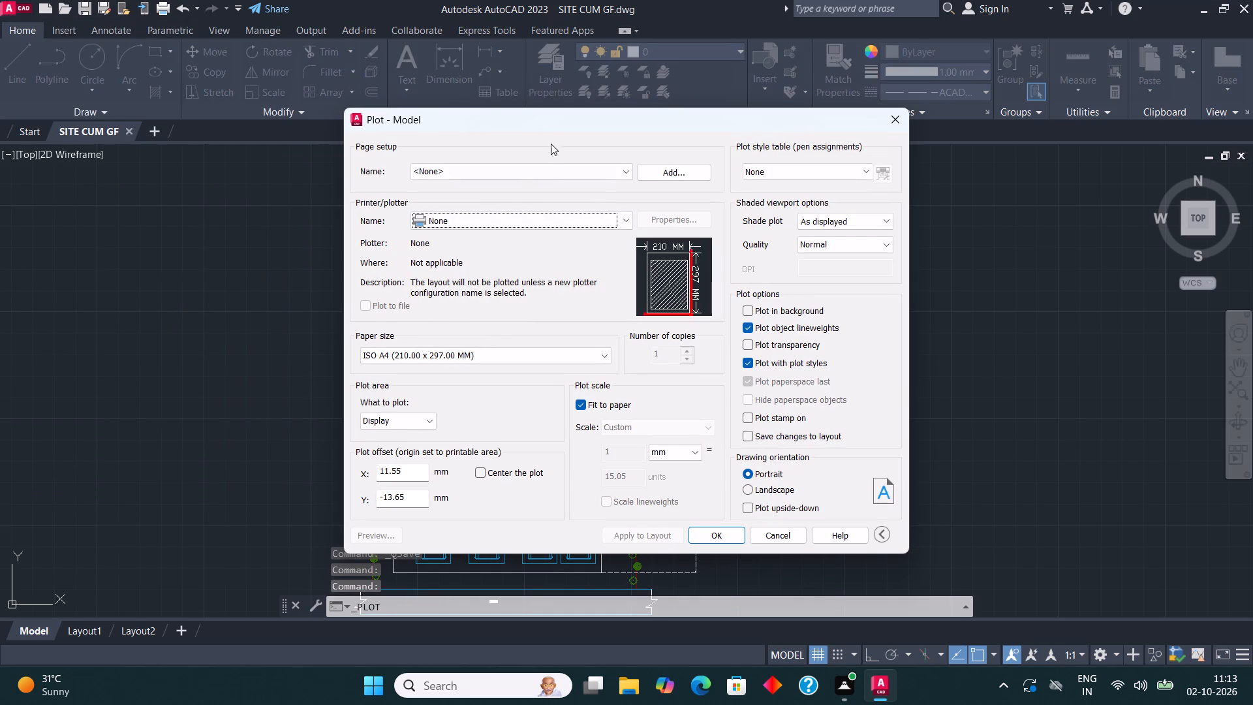
left_click(555, 224)
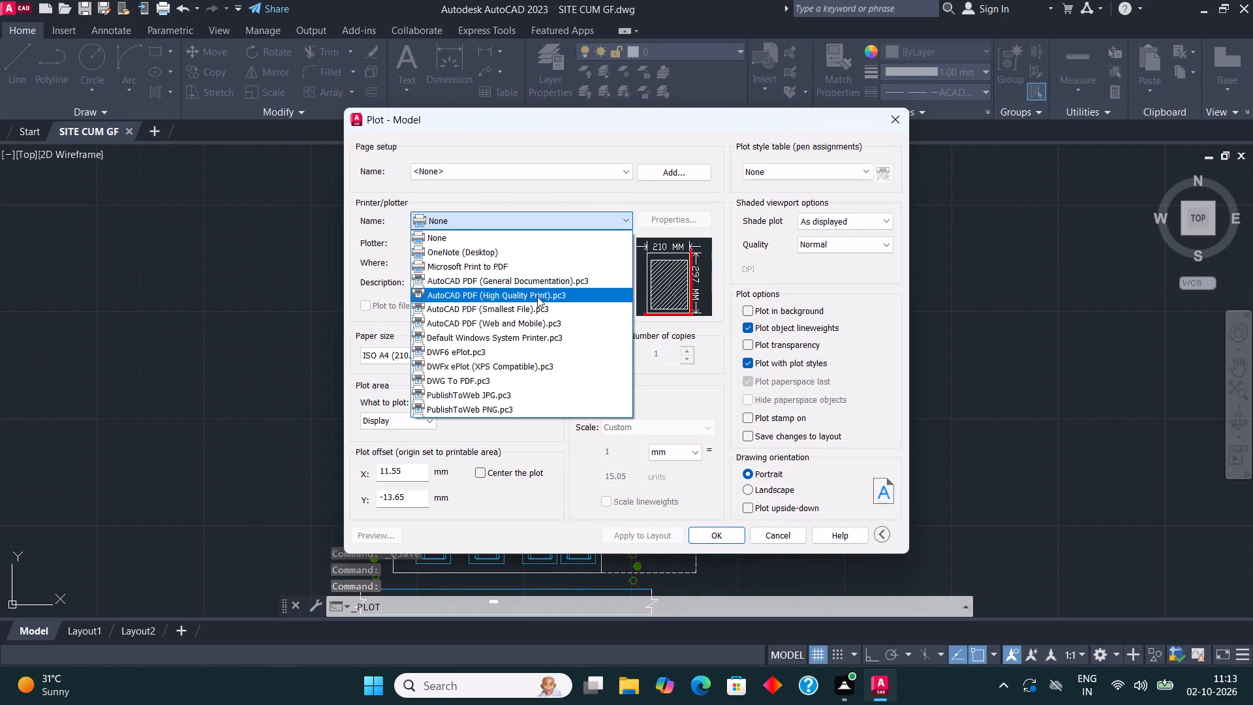
left_click(537, 296)
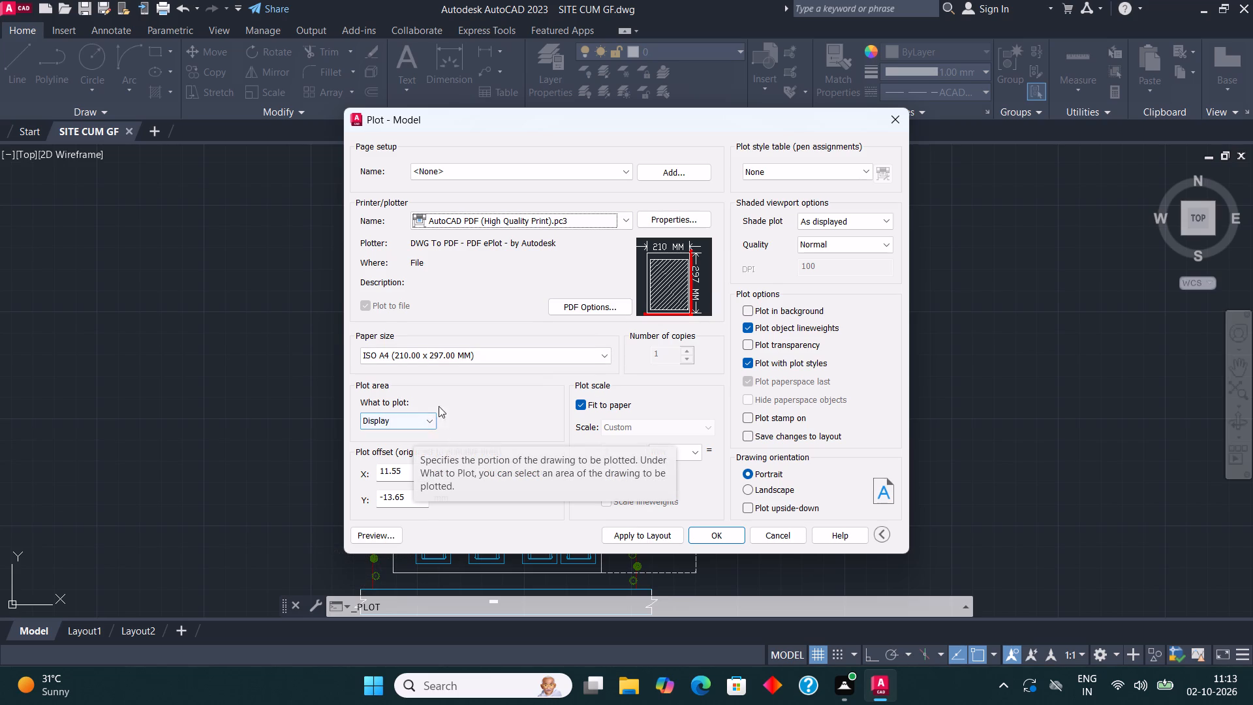
left_click(420, 422)
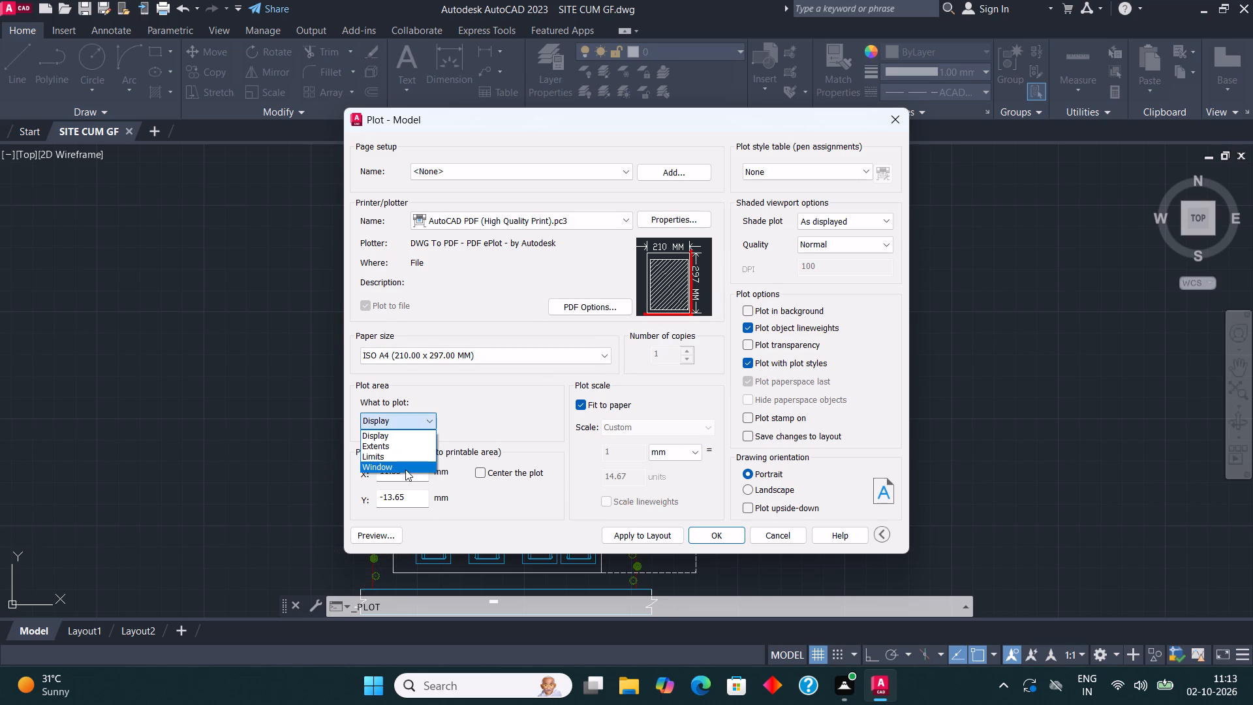
left_click(405, 469)
scroll(429, 477, "down", 2)
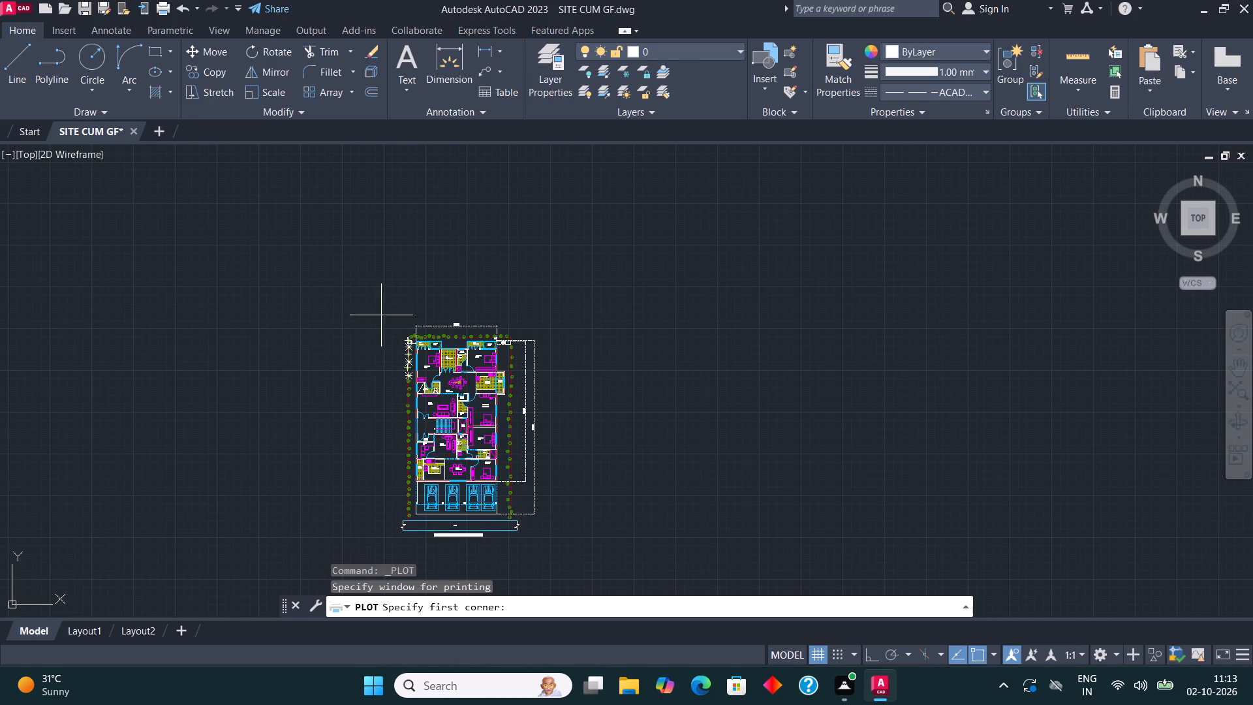
left_click_drag(381, 304, 580, 561)
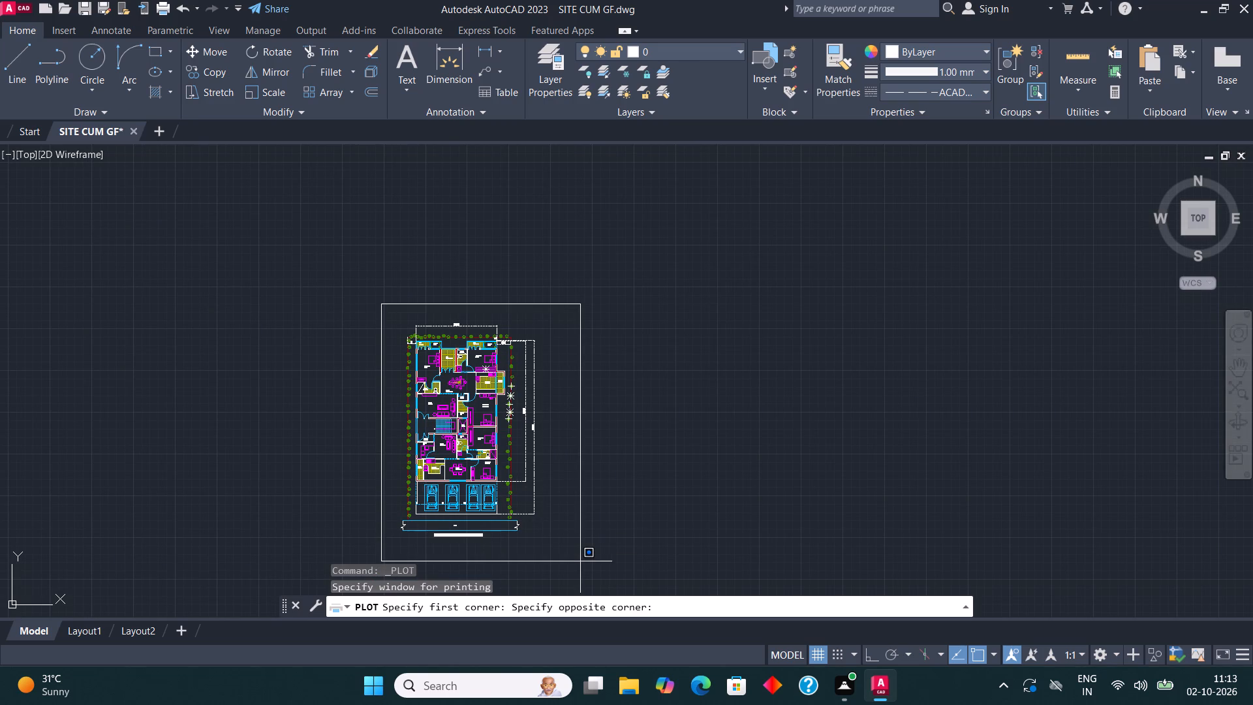
left_click(578, 558)
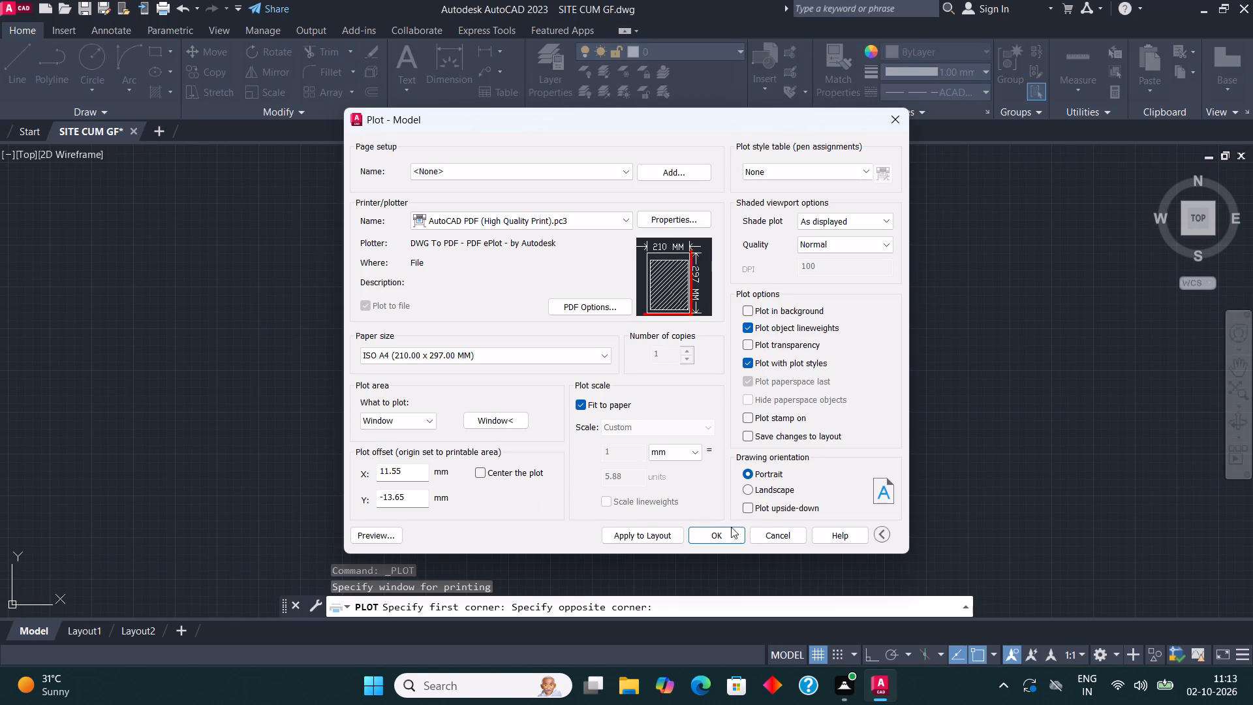
Plot the drawing to the Downloads folder as SITE CUM GF-Model.pdf.
left_click(701, 535)
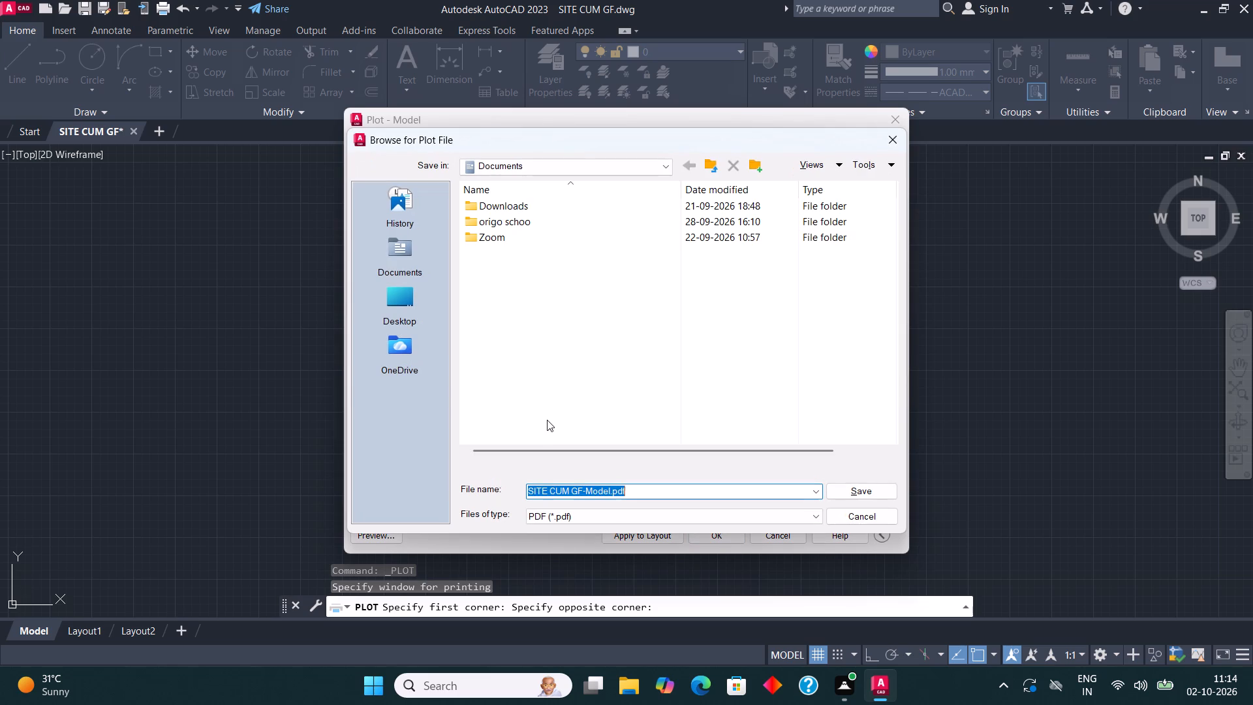
left_click(512, 166)
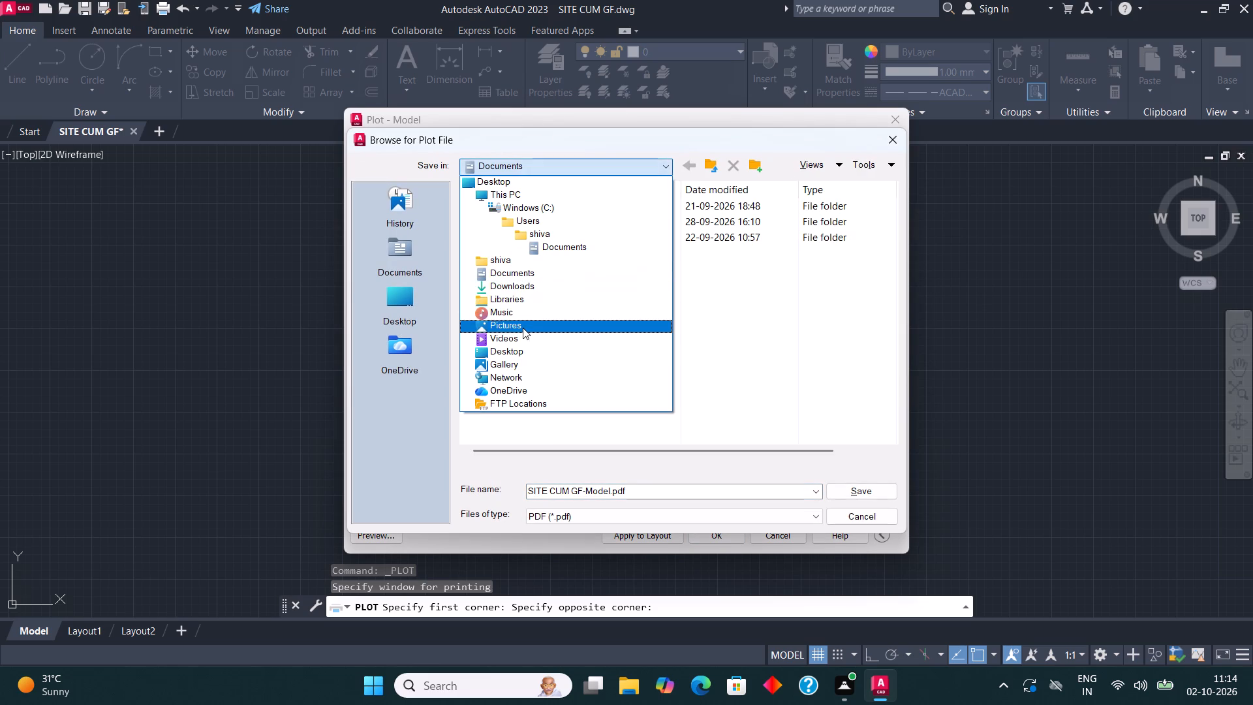
left_click(524, 287)
left_click(854, 494)
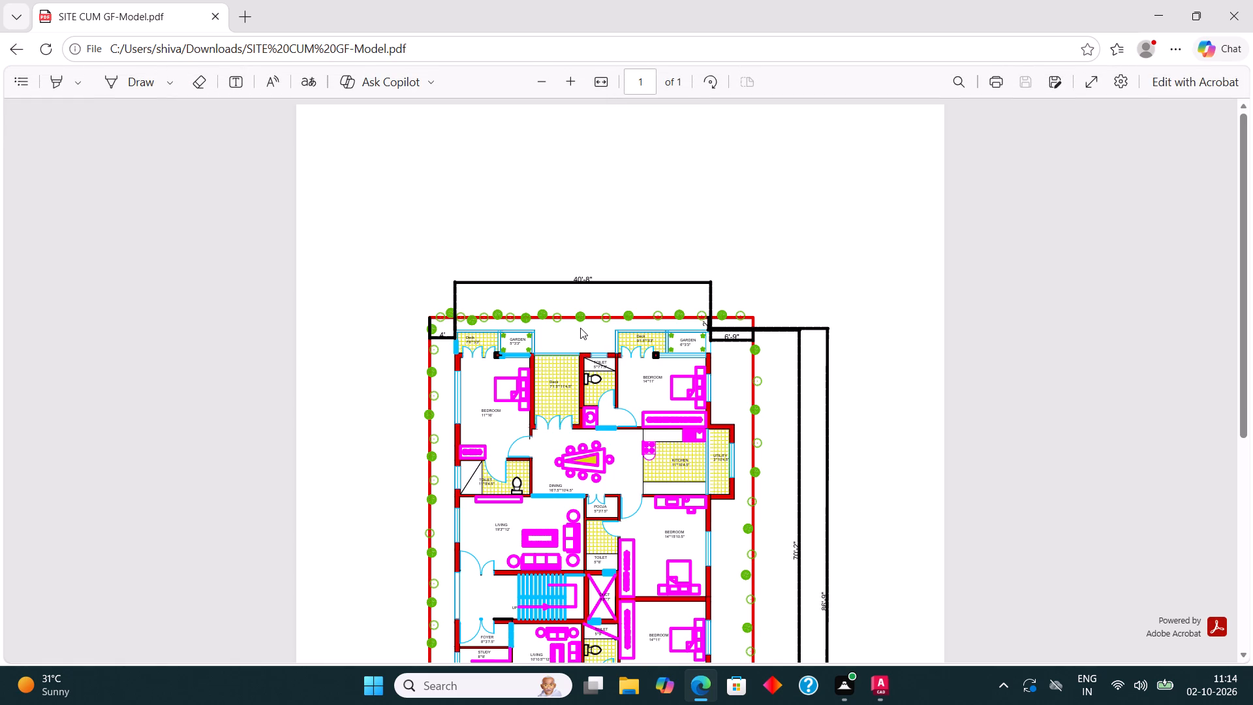
Check the plotted PDF from the top dimensions down to the road and title, and close it.
scroll(585, 330, "down", 1)
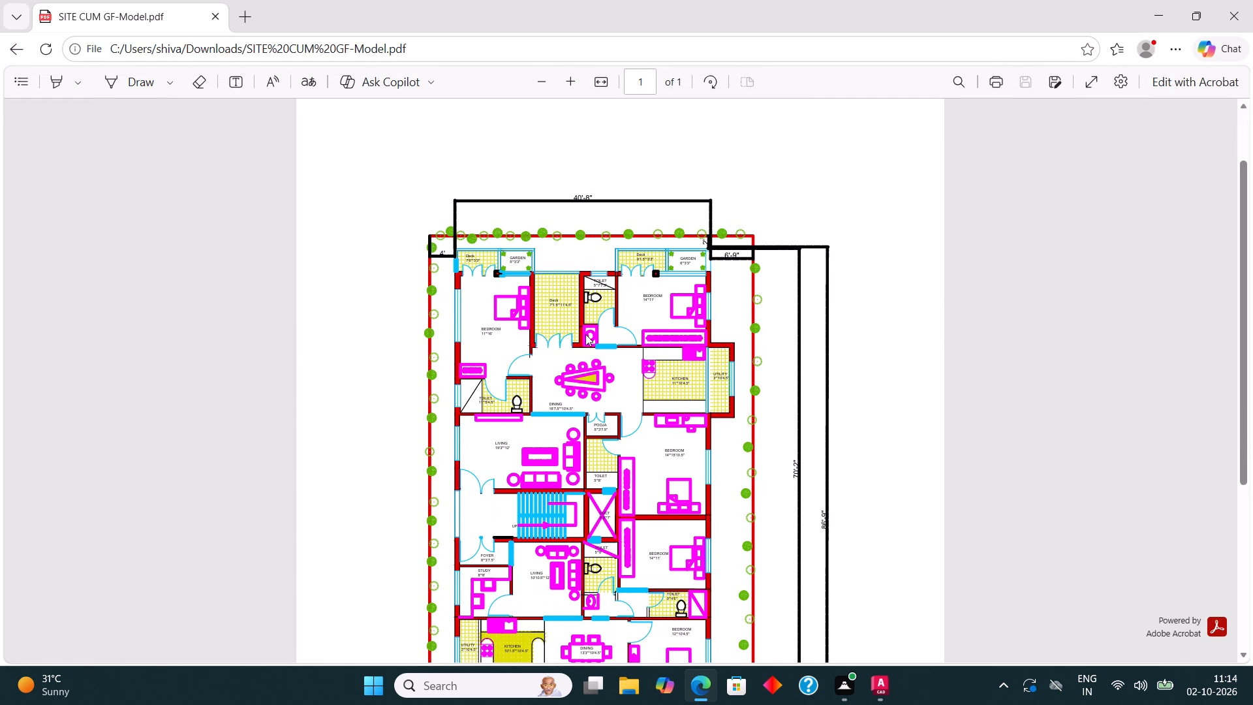
scroll(589, 343, "down", 3)
scroll(589, 345, "up", 2)
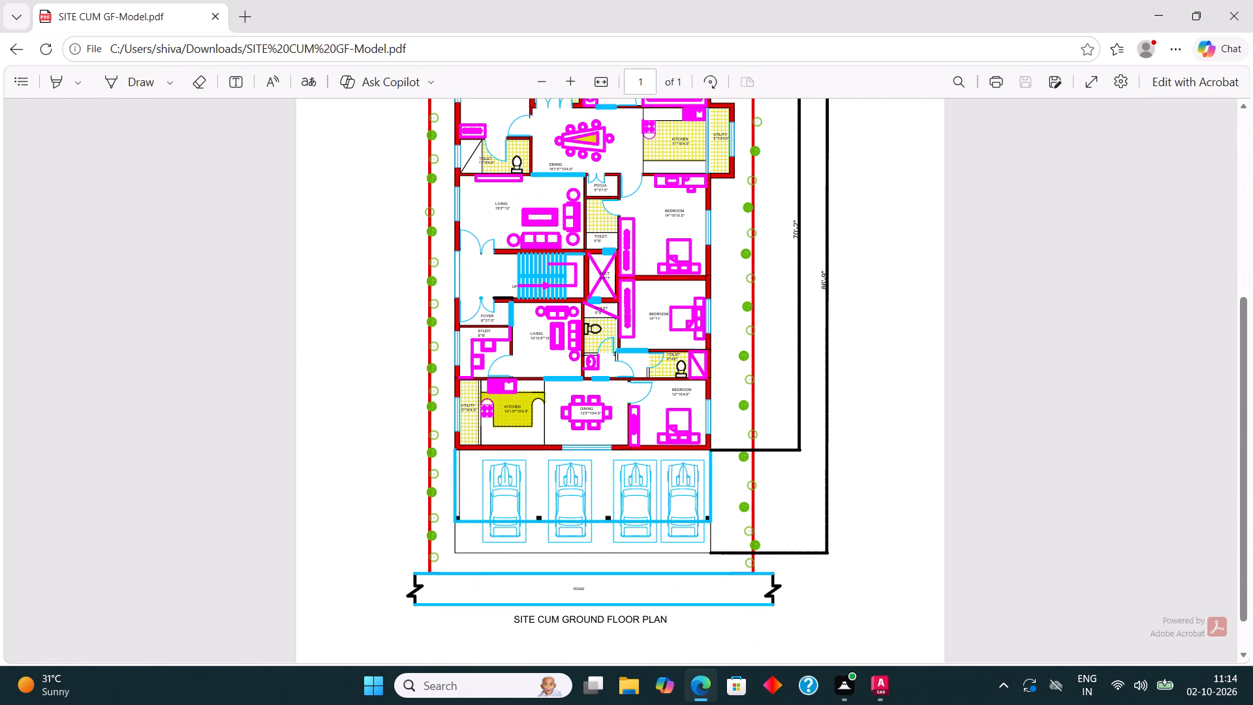
scroll(589, 345, "up", 1)
scroll(589, 345, "down", 3)
left_click(1240, 6)
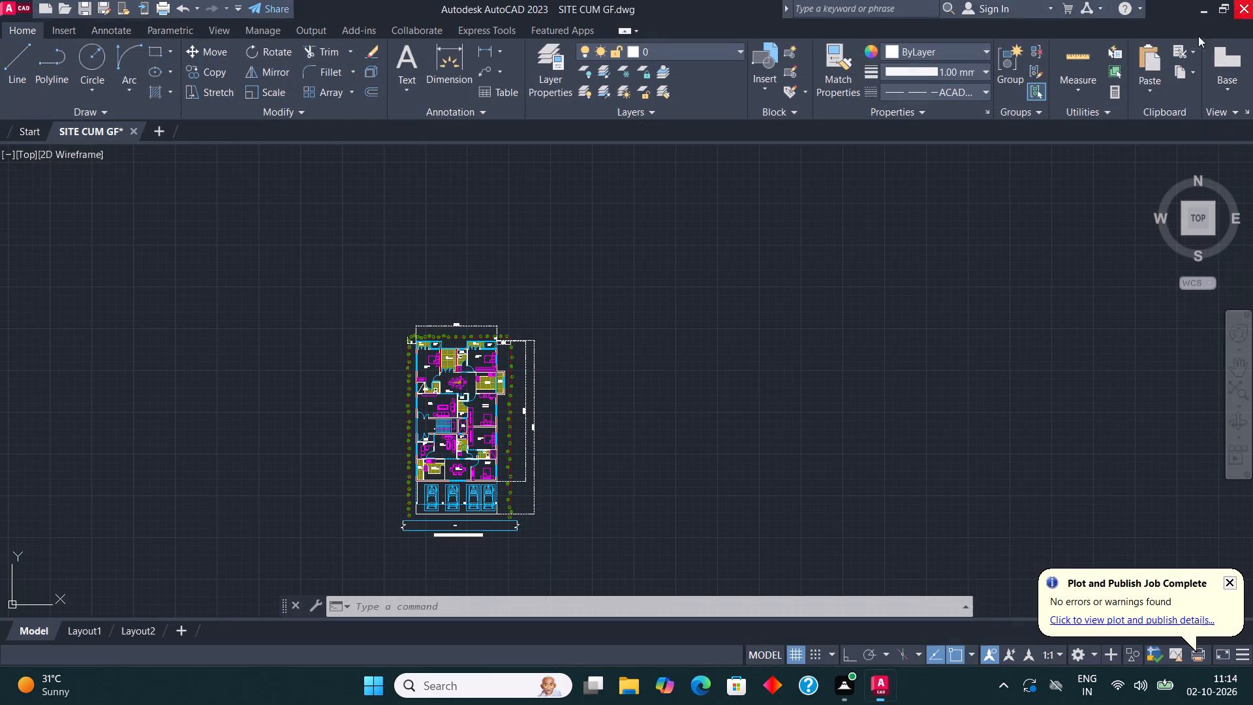
Export the drawing in DWF format to the Downloads folder as SITE CUM GF.dwf.
left_click(11, 11)
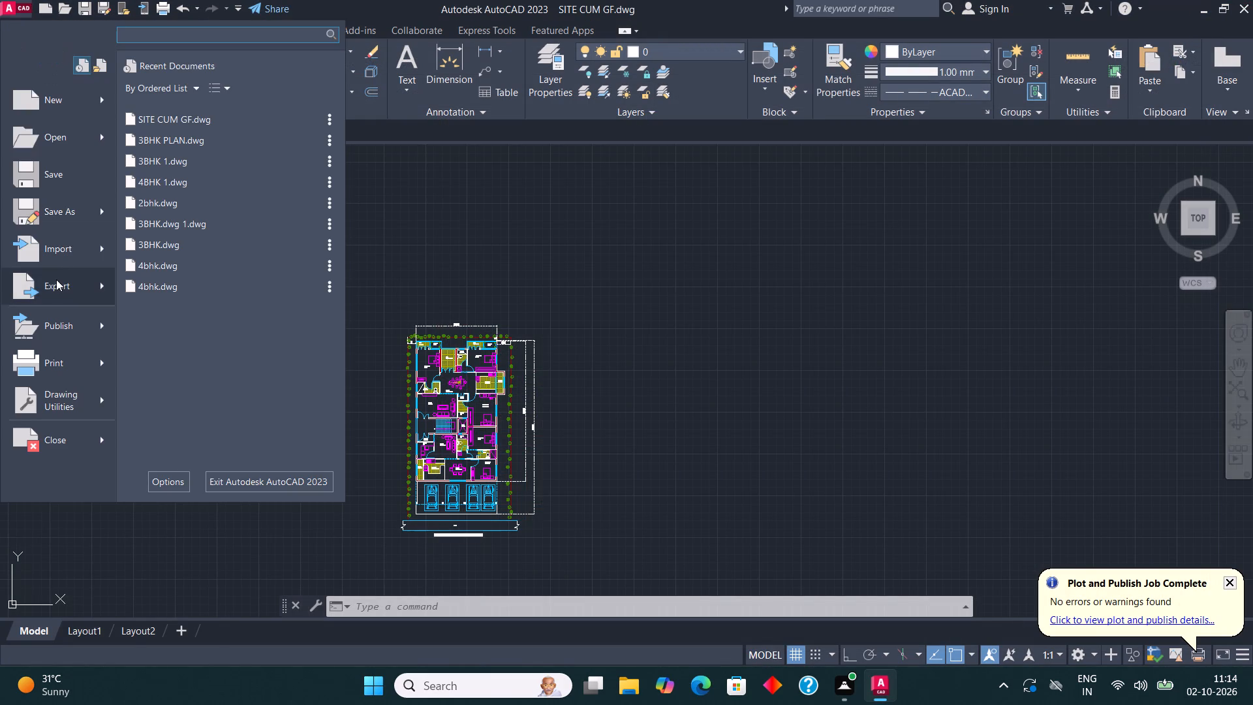
left_click(72, 281)
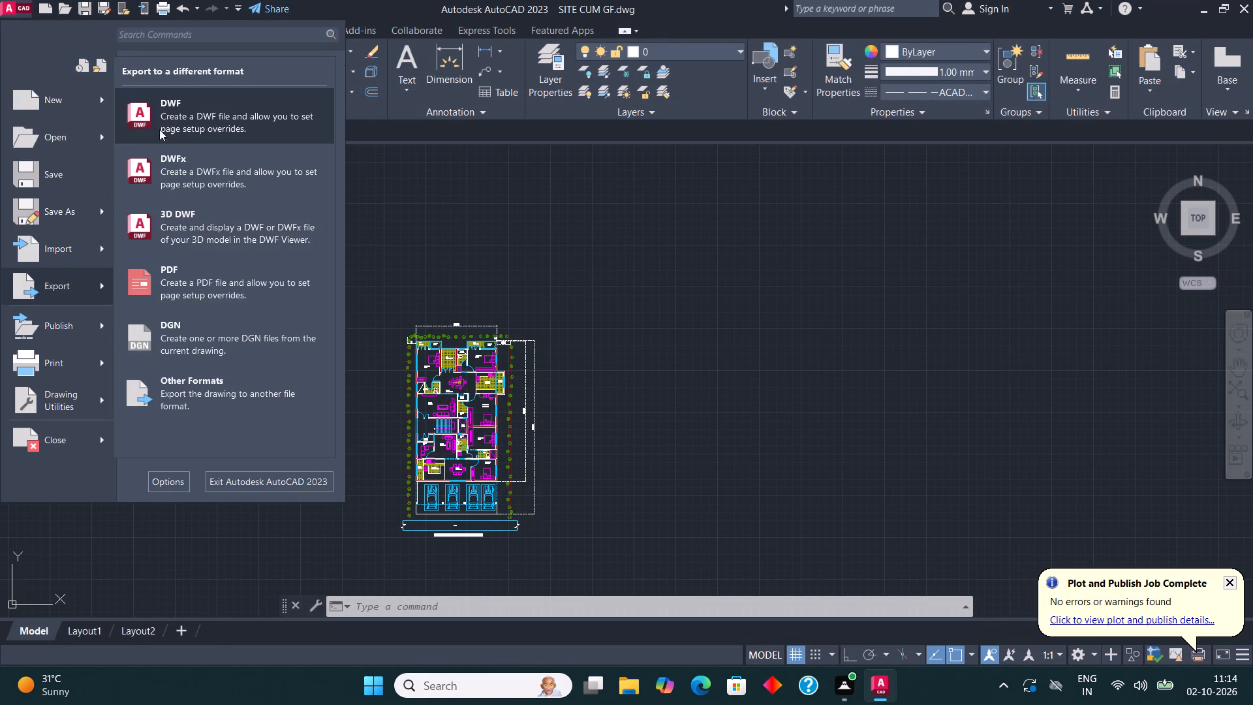
left_click(172, 121)
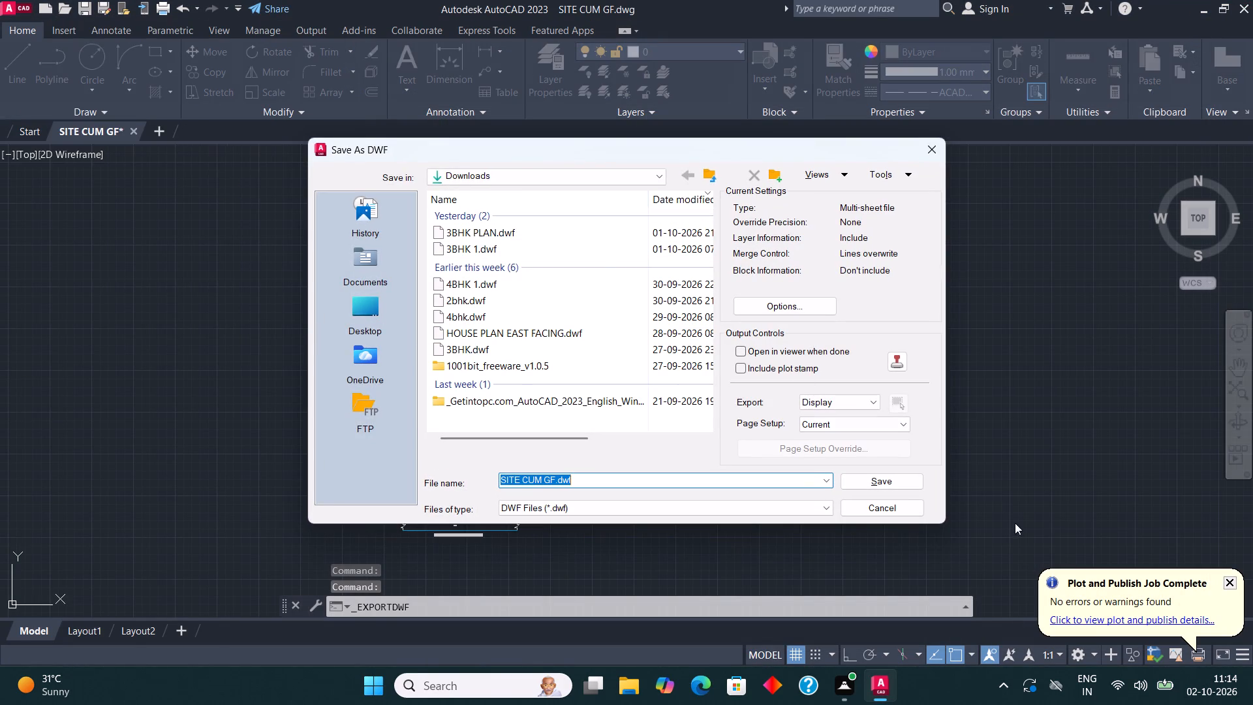
left_click(898, 486)
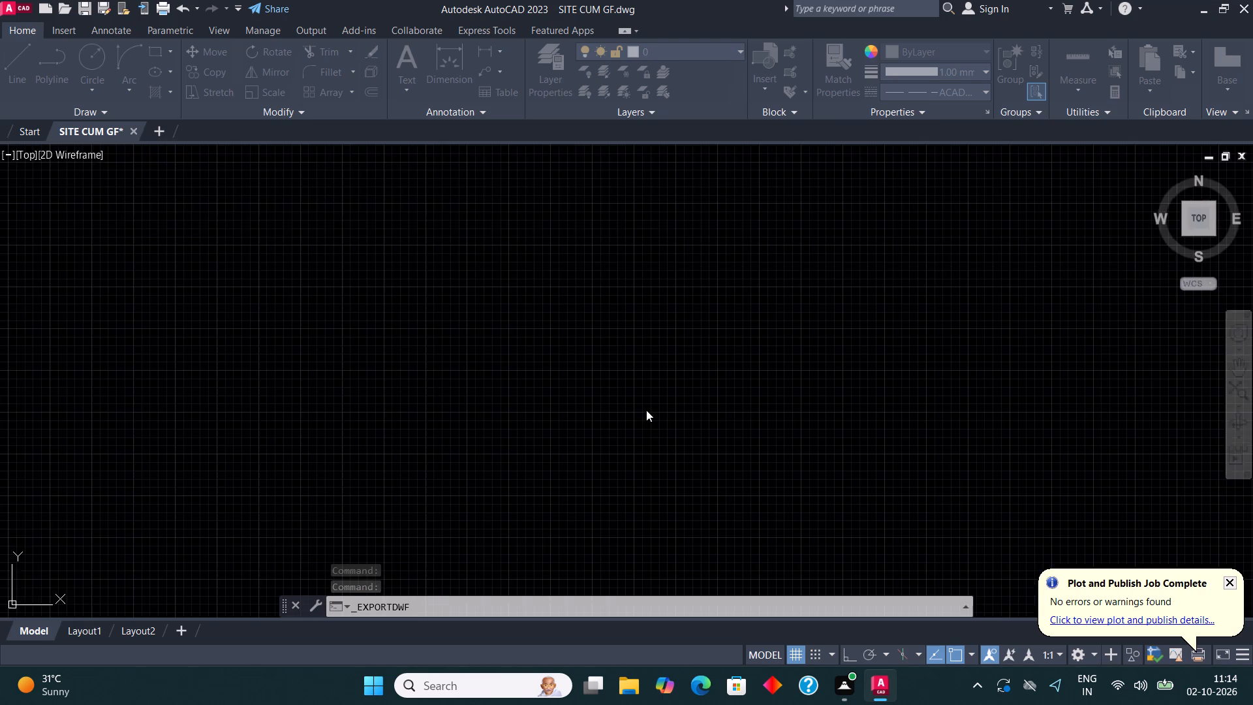